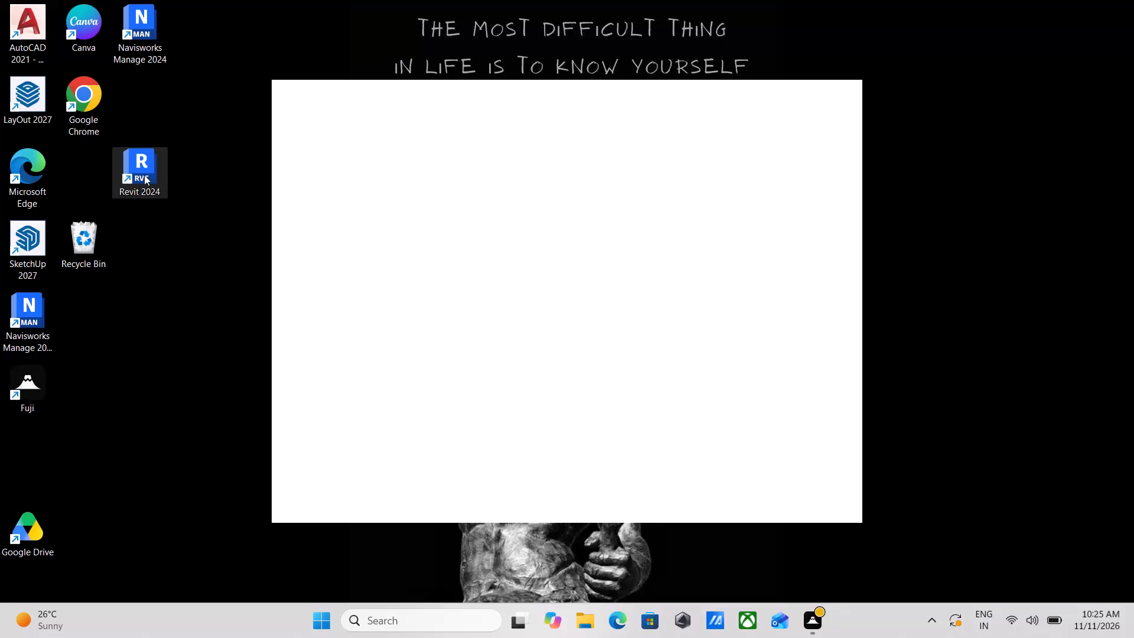
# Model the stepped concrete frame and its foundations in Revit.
# Launch Revit 2024 and bring up its home screen.
pyautogui.click(144, 175)
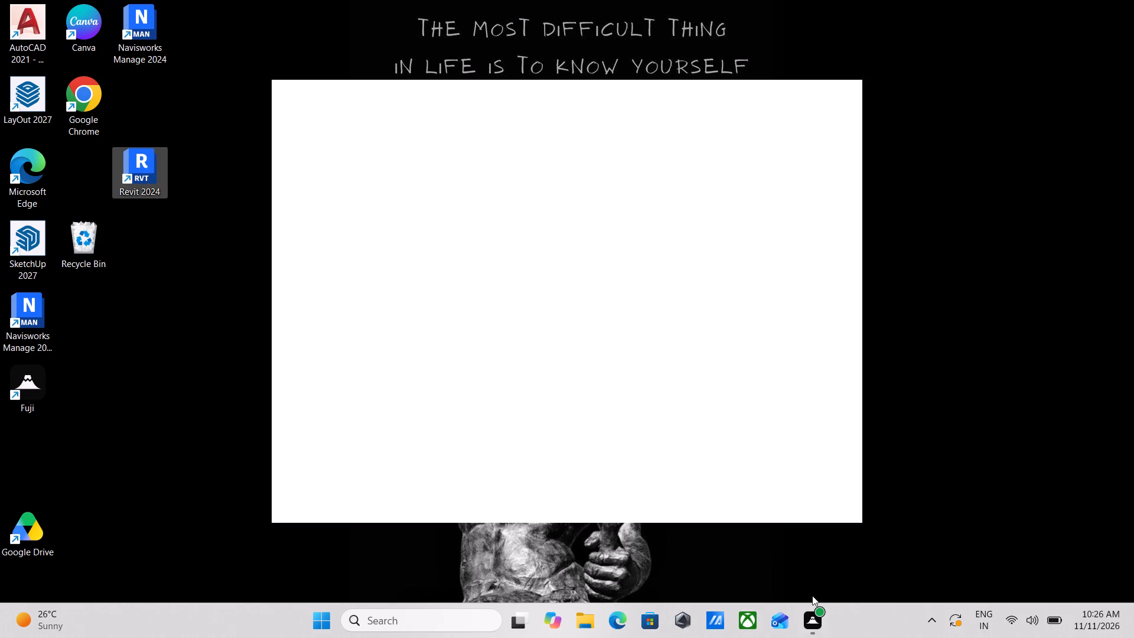
pyautogui.doubleClick(119, 168)
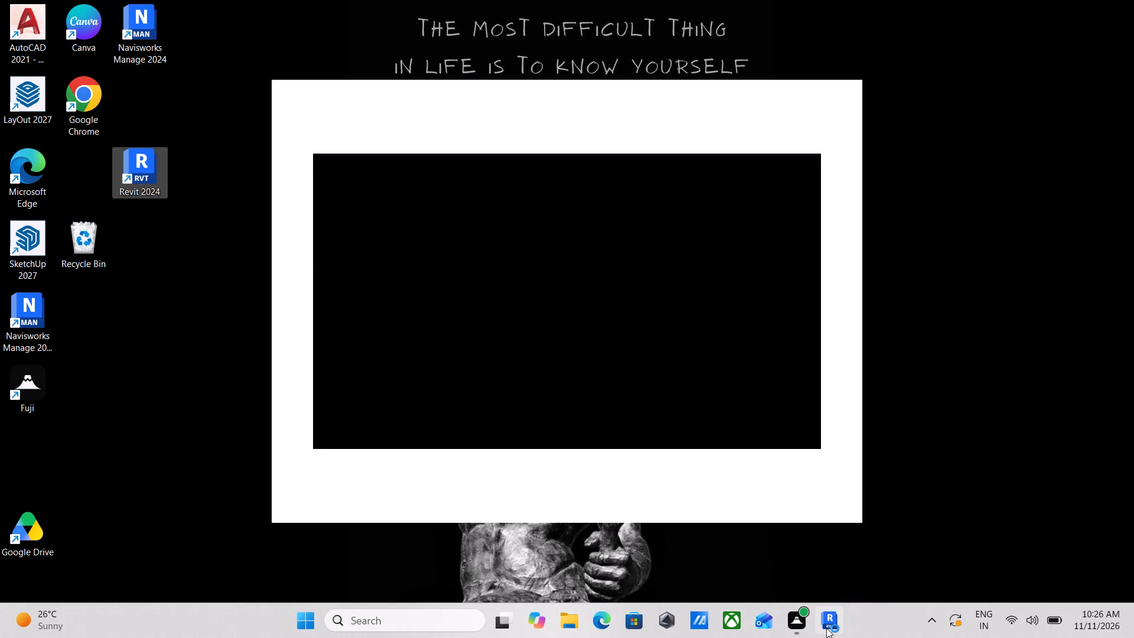
pyautogui.click(839, 536)
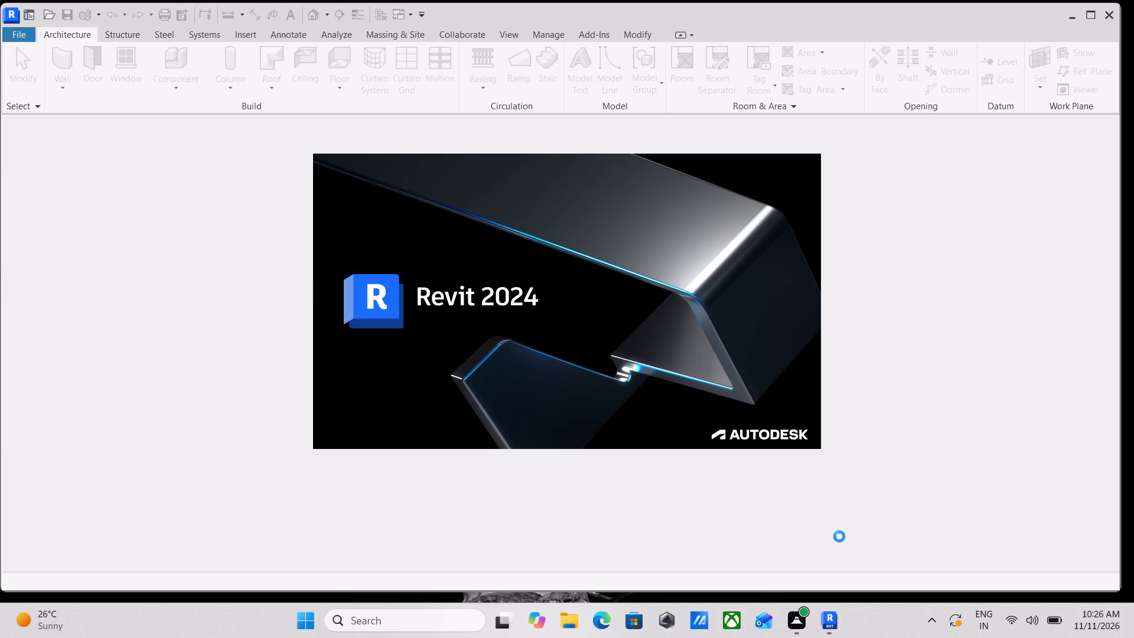
pyautogui.scroll(2, 839, 536)
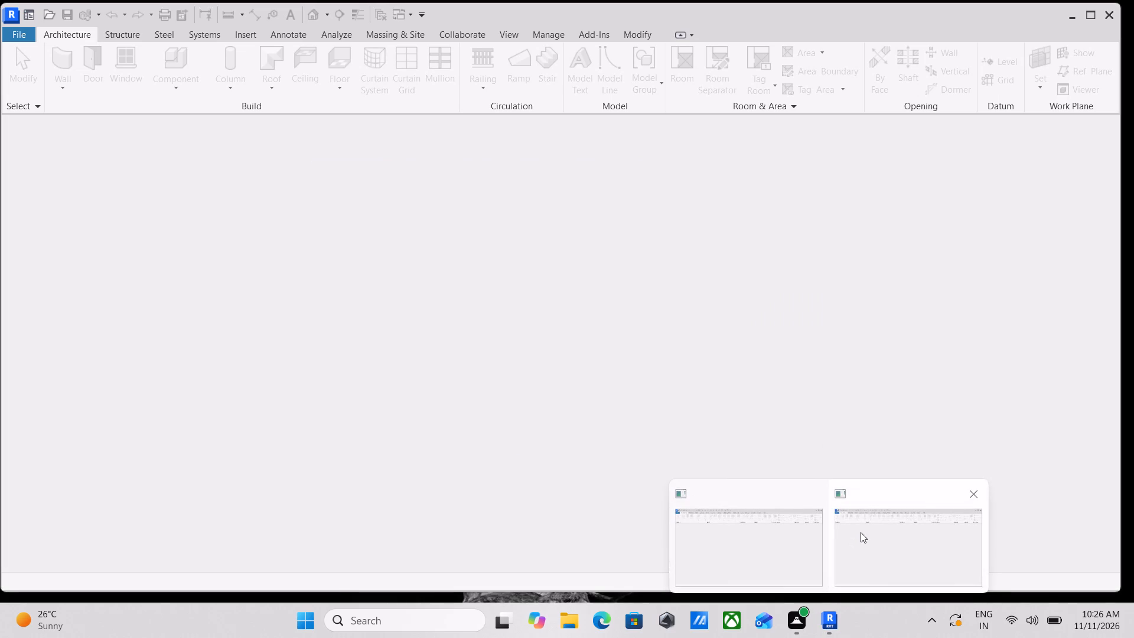
pyautogui.click(972, 488)
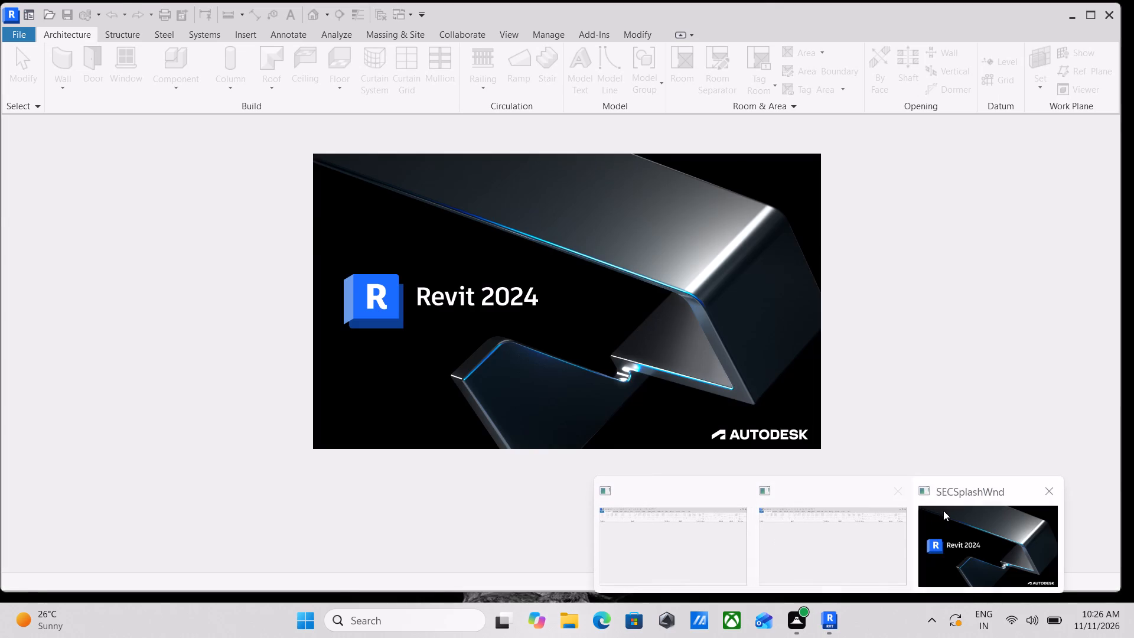
pyautogui.click(978, 533)
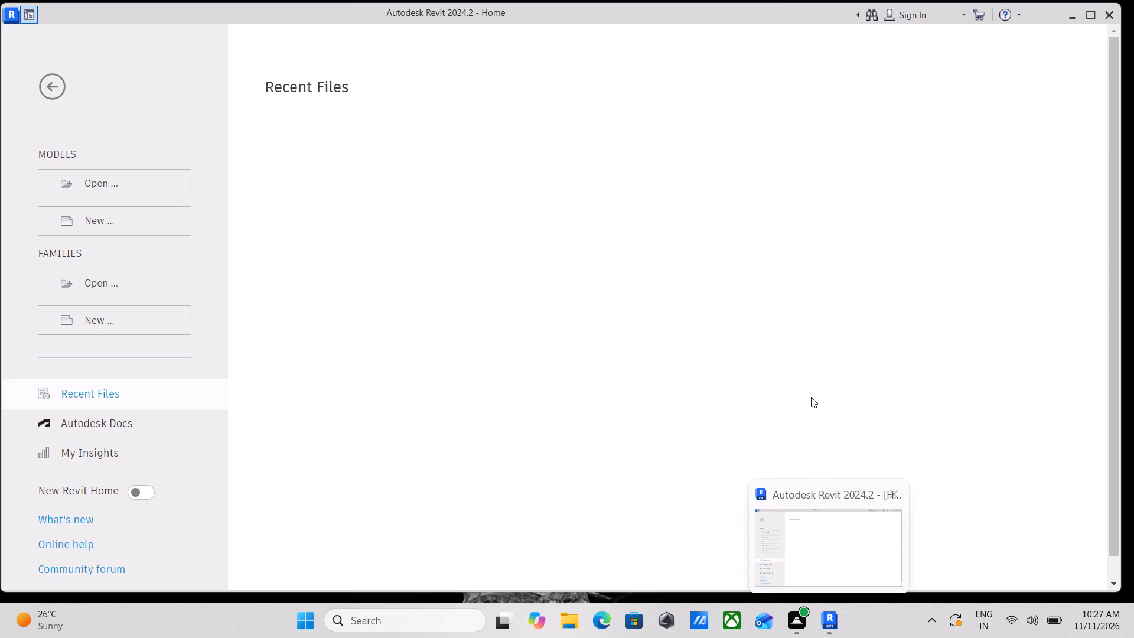
pyautogui.click(815, 528)
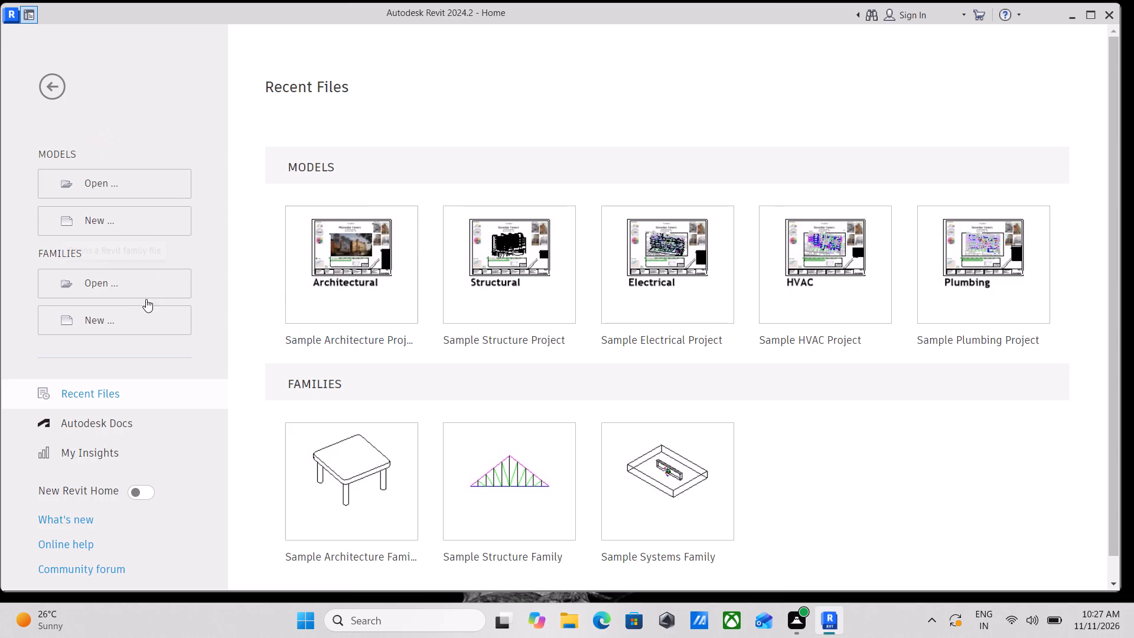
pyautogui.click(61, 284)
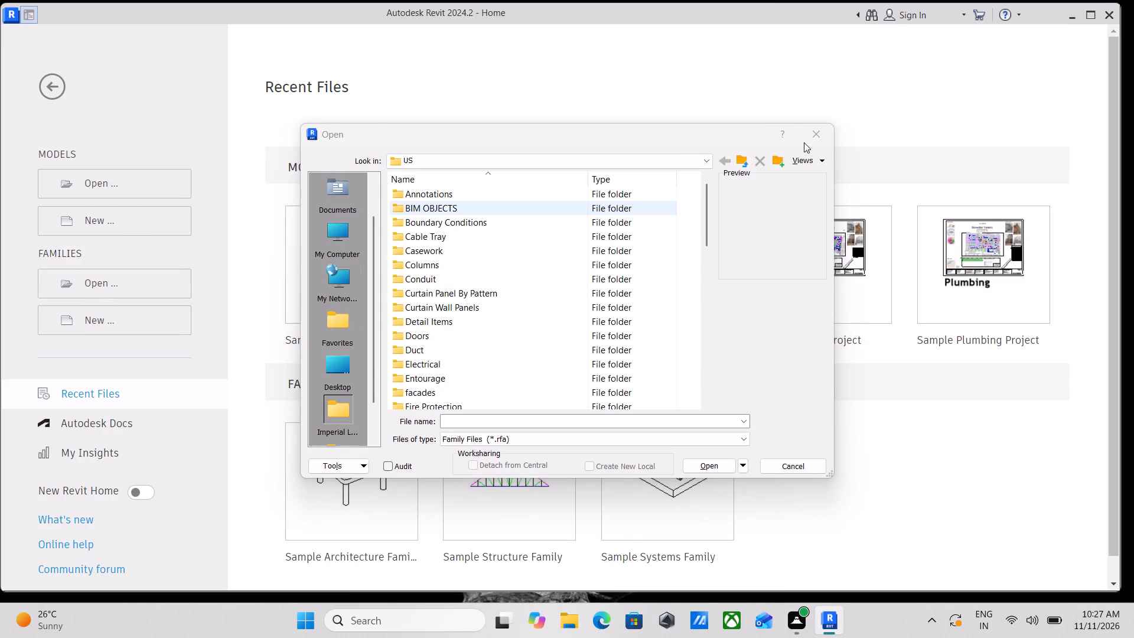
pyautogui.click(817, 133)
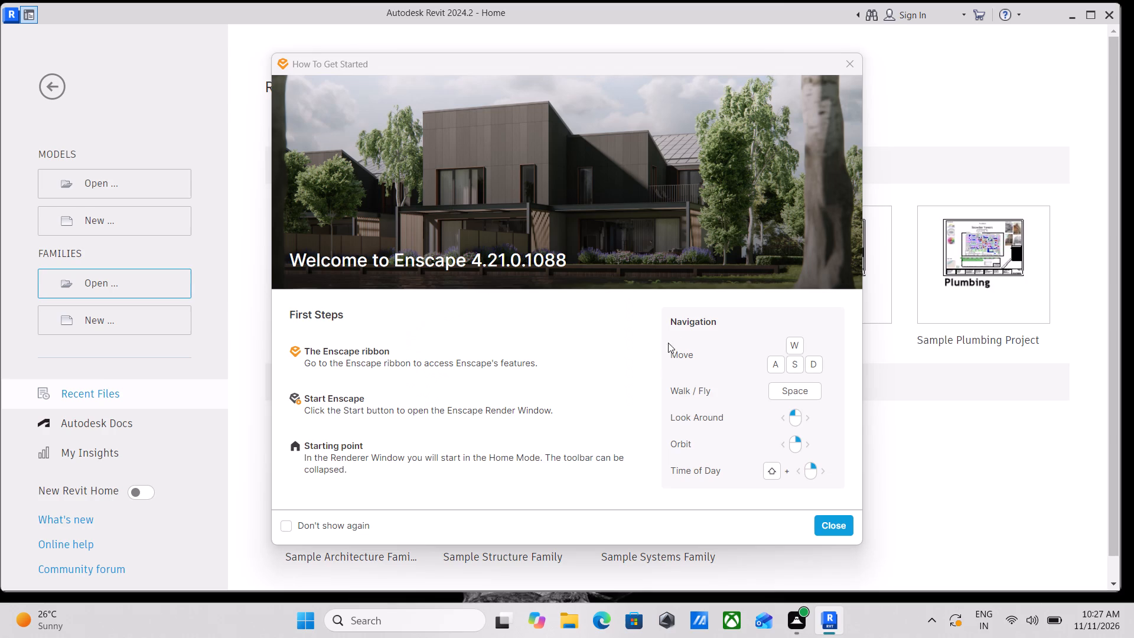
# Look over the First Steps guidance in the Enscape welcome window.
pyautogui.scroll(-1, 659, 425)
pyautogui.scroll(-1, 777, 388)
pyautogui.scroll(1, 633, 305)
pyautogui.scroll(-3, 681, 211)
pyautogui.scroll(-2, 351, 407)
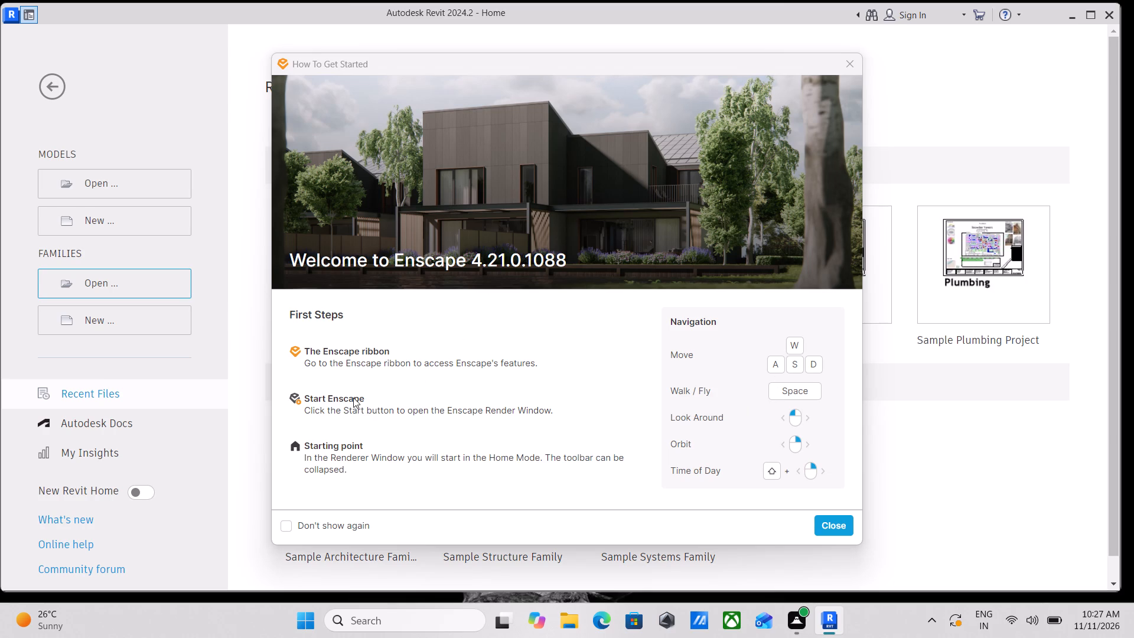
pyautogui.doubleClick(342, 403)
pyautogui.click(342, 403)
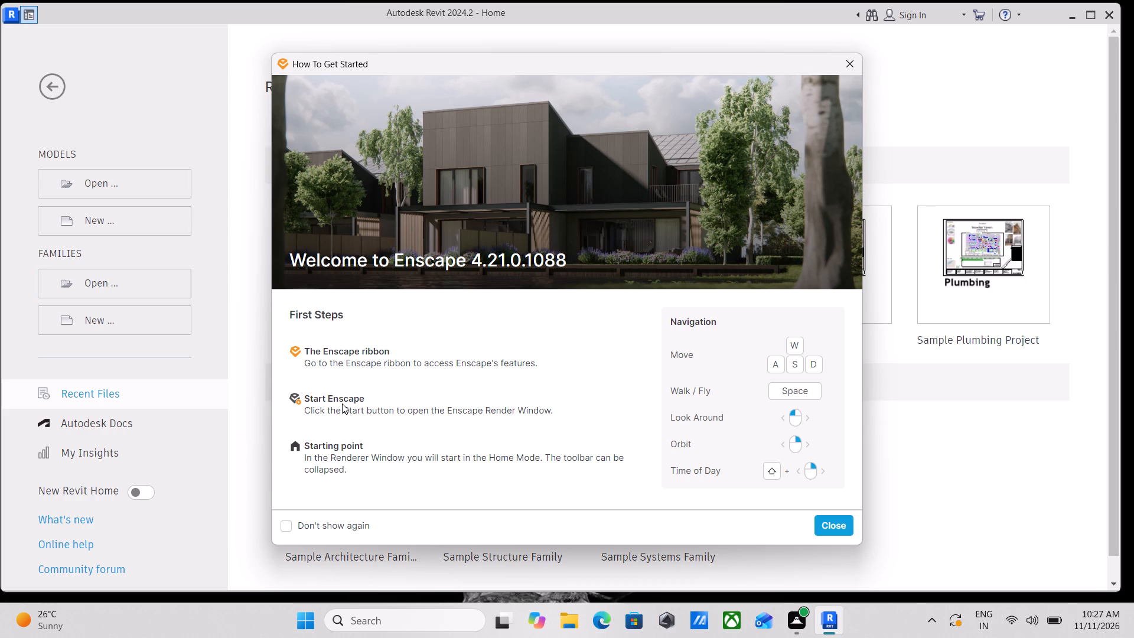
pyautogui.click(342, 403)
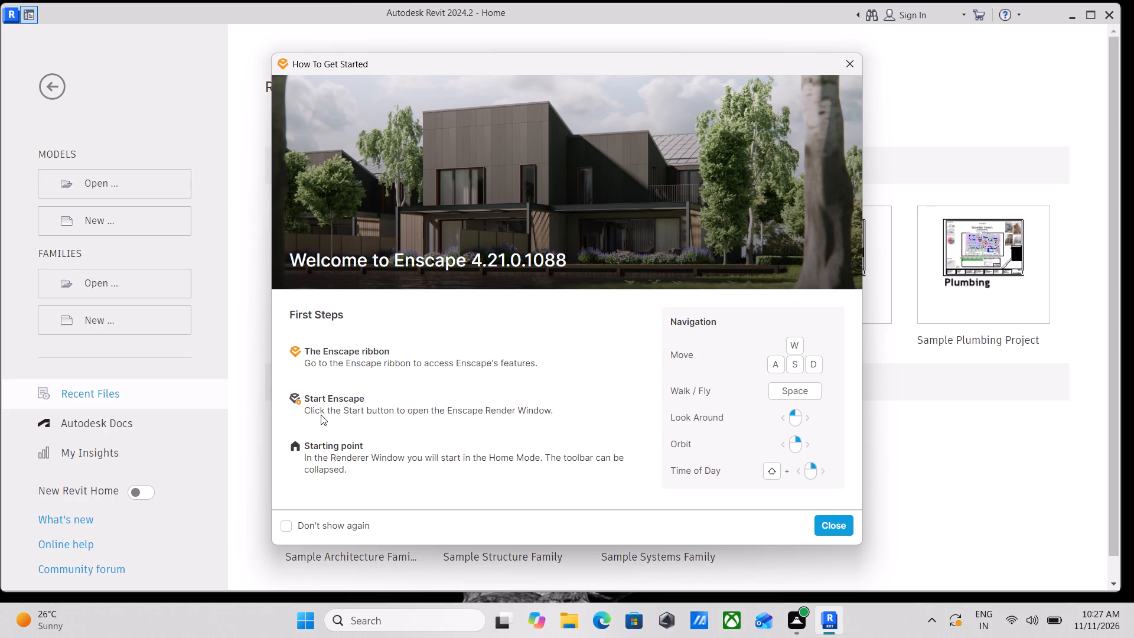
pyautogui.doubleClick(321, 415)
pyautogui.scroll(-3, 709, 516)
pyautogui.scroll(-2, 288, 356)
pyautogui.scroll(-1, 348, 444)
# Set the Enscape welcome window not to show again.
pyautogui.click(288, 526)
# Examine the First Steps entries and the Navigation controls described in the Enscape welcome window.
pyautogui.click(322, 393)
pyautogui.tripleClick(363, 357)
pyautogui.click(361, 402)
pyautogui.click(340, 451)
pyautogui.scroll(-1, 348, 453)
pyautogui.click(308, 446)
pyautogui.scroll(-2, 788, 325)
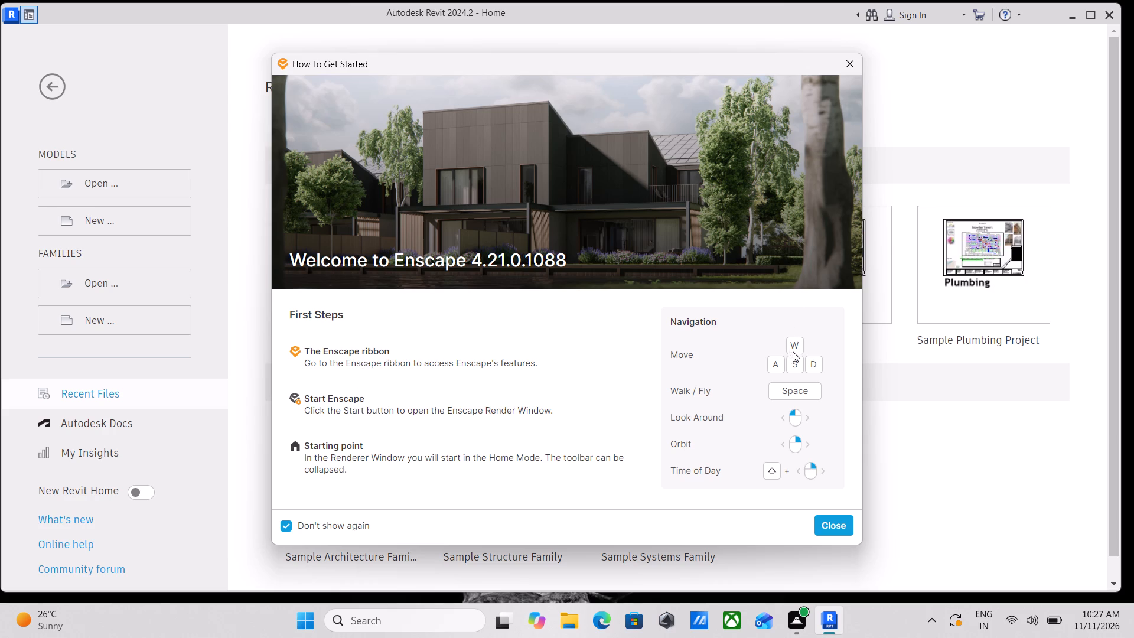
pyautogui.click(790, 339)
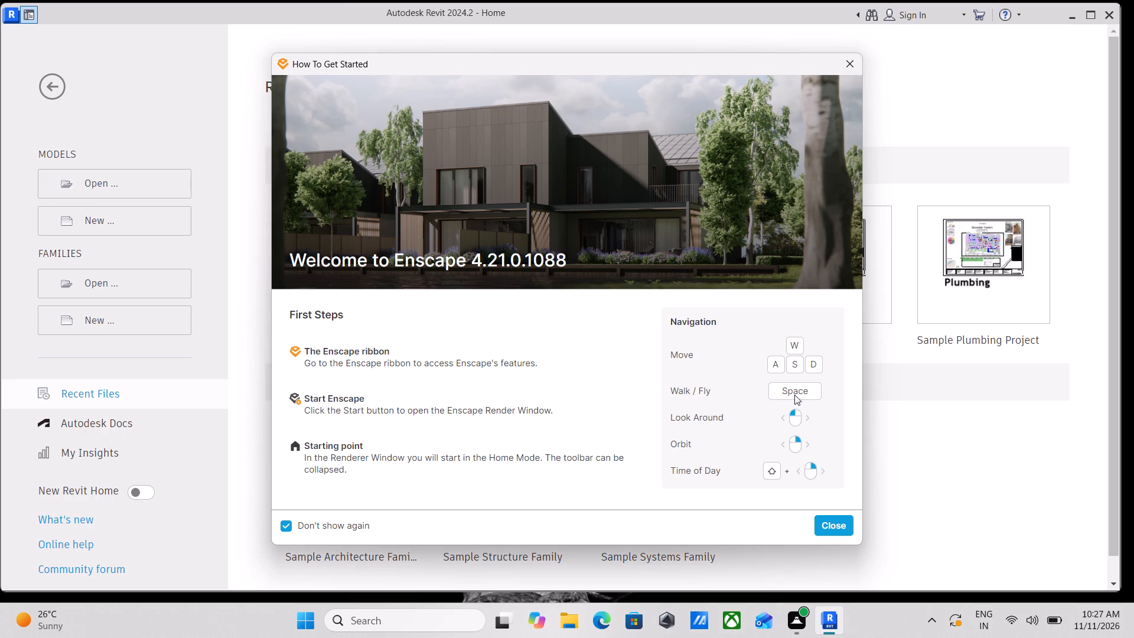
pyautogui.click(794, 393)
pyautogui.scroll(-3, 797, 451)
pyautogui.scroll(-3, 720, 395)
pyautogui.tripleClick(816, 364)
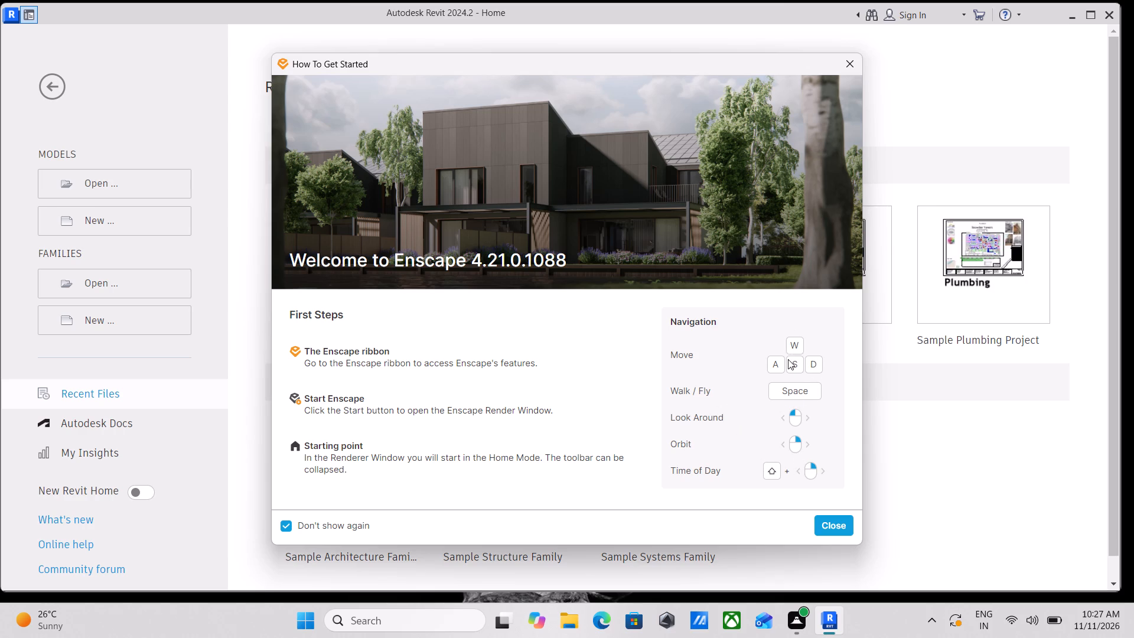
pyautogui.click(797, 364)
pyautogui.click(790, 397)
pyautogui.click(786, 388)
pyautogui.click(768, 368)
# Close the Enscape welcome window.
pyautogui.click(843, 67)
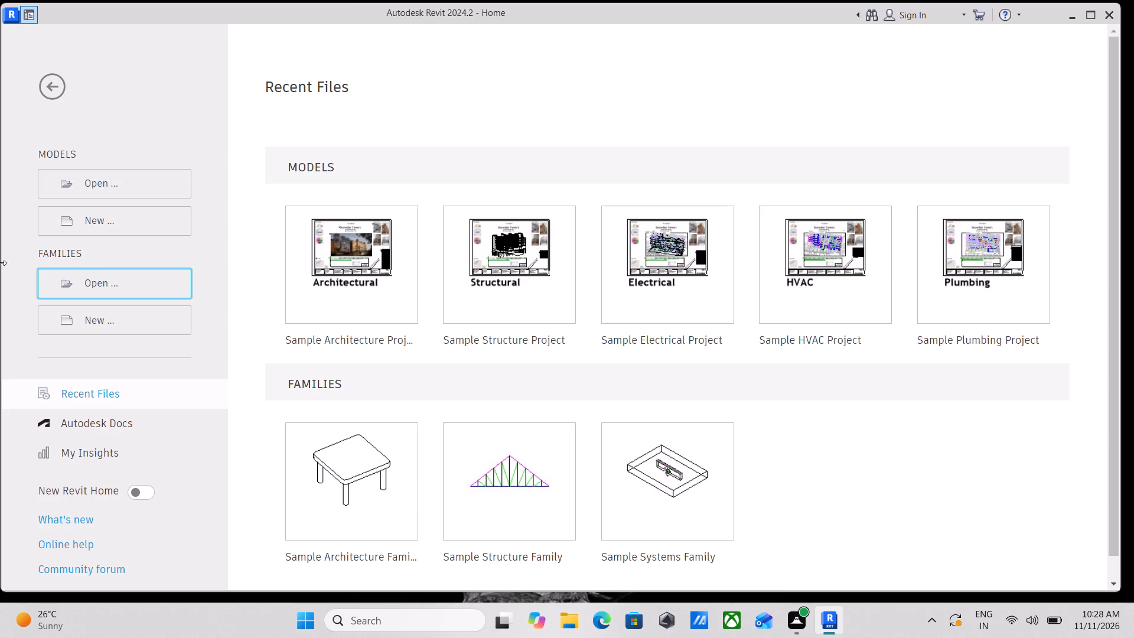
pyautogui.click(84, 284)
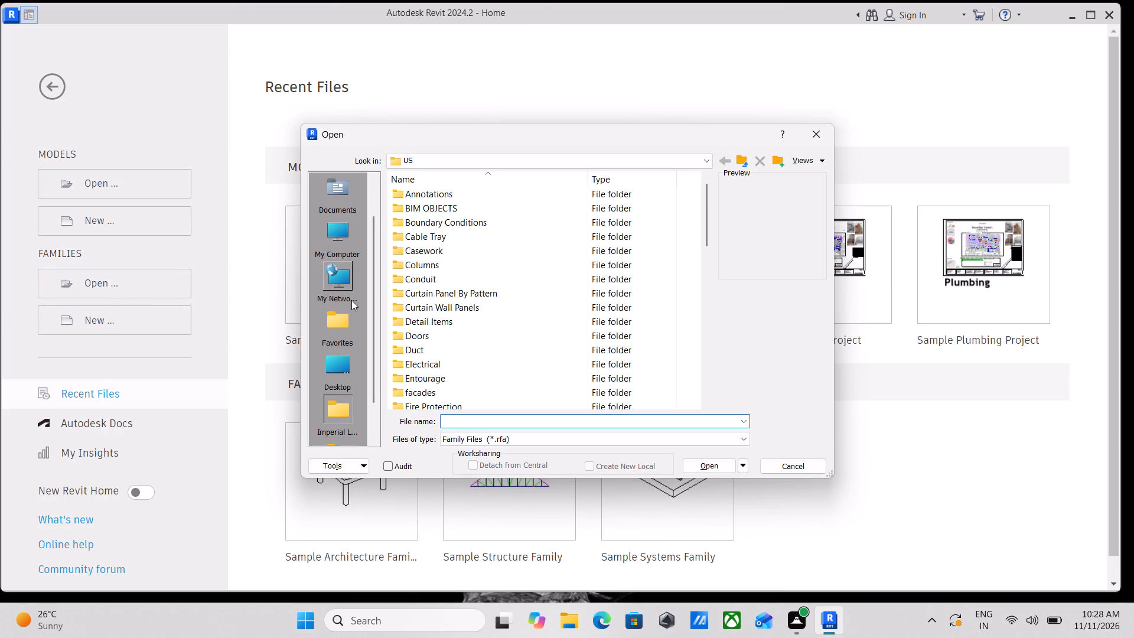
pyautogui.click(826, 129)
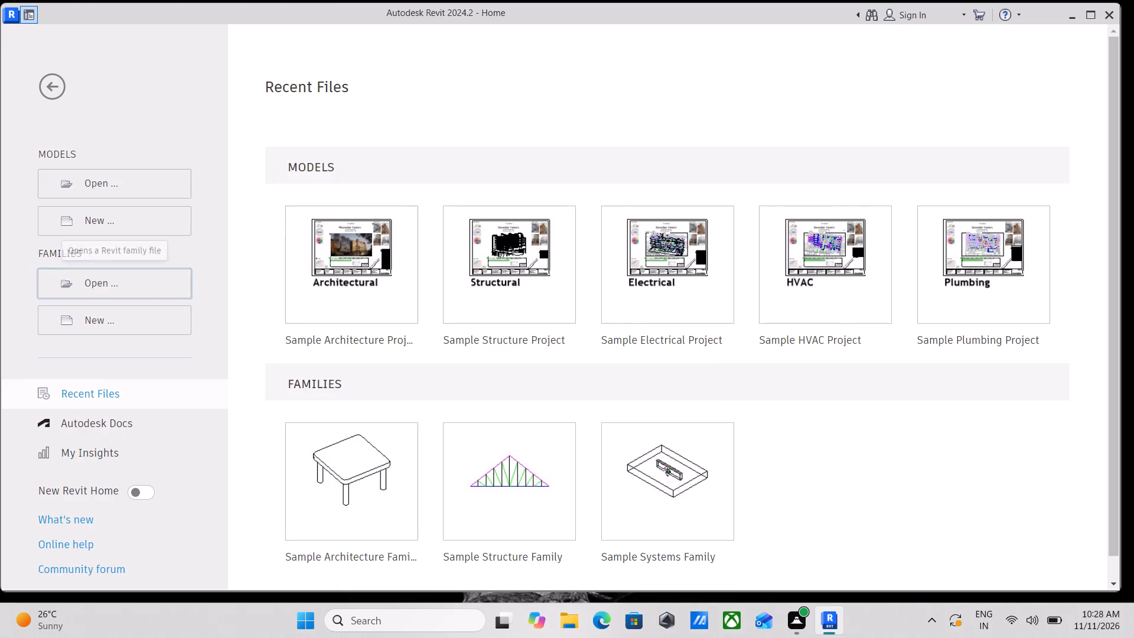
# Create a new project from the Structural Analysis-DefaultMetric template.
pyautogui.click(107, 235)
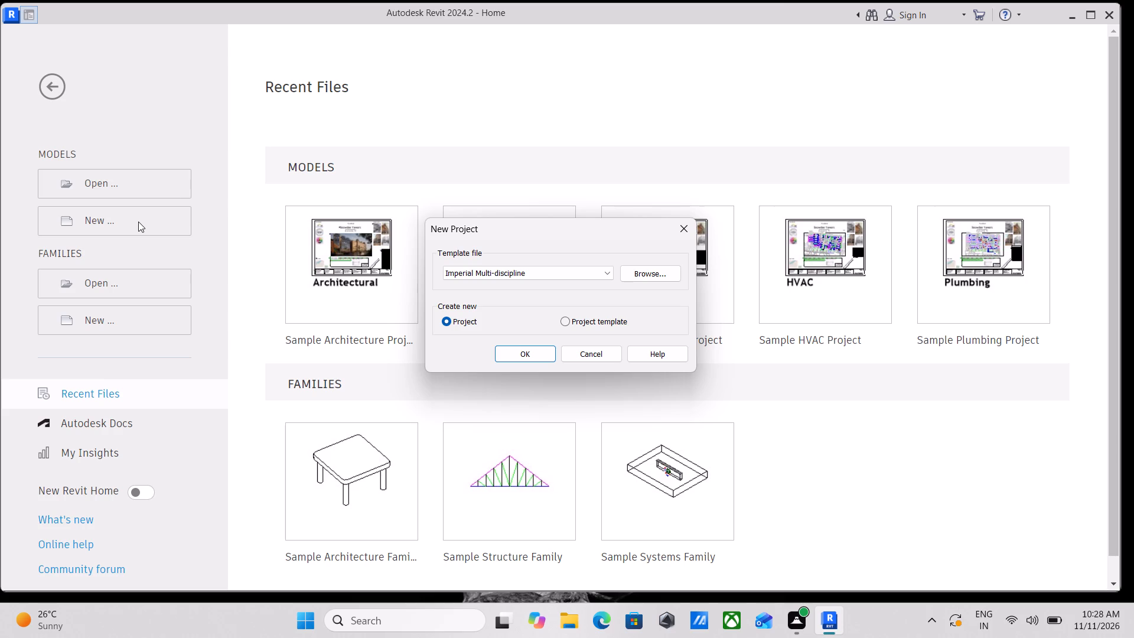
pyautogui.click(573, 272)
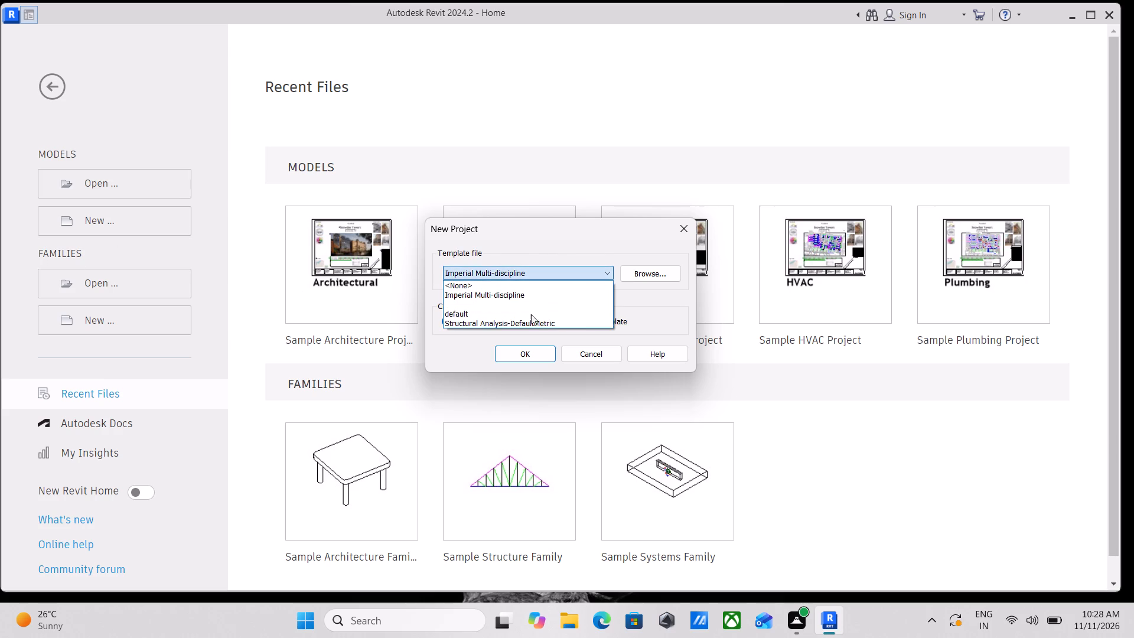
pyautogui.click(491, 323)
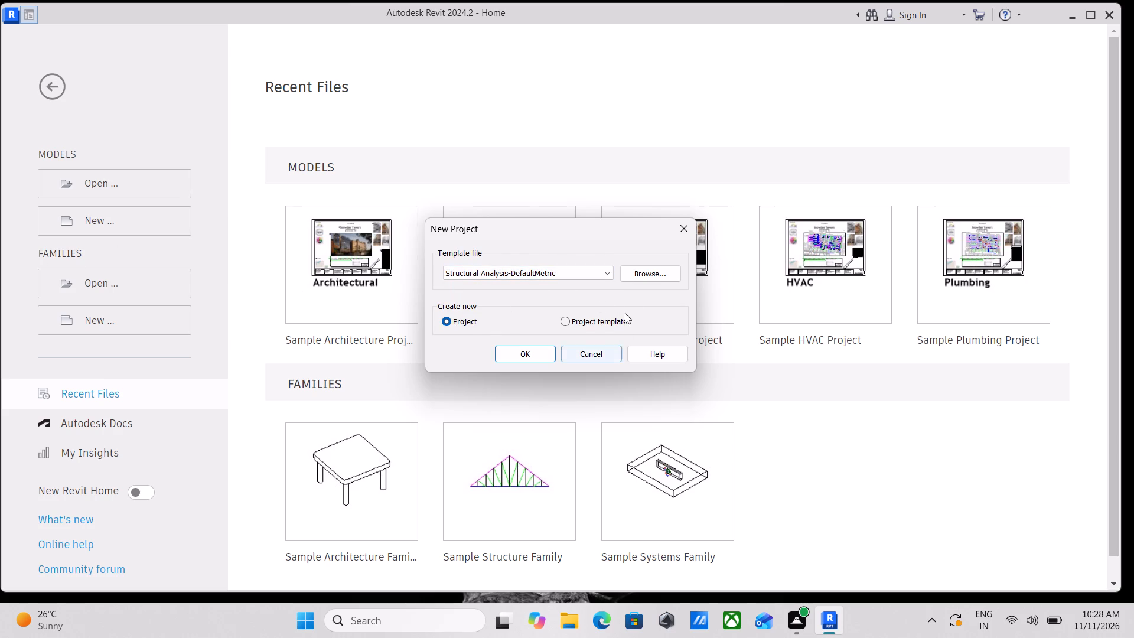
pyautogui.click(603, 272)
pyautogui.click(566, 328)
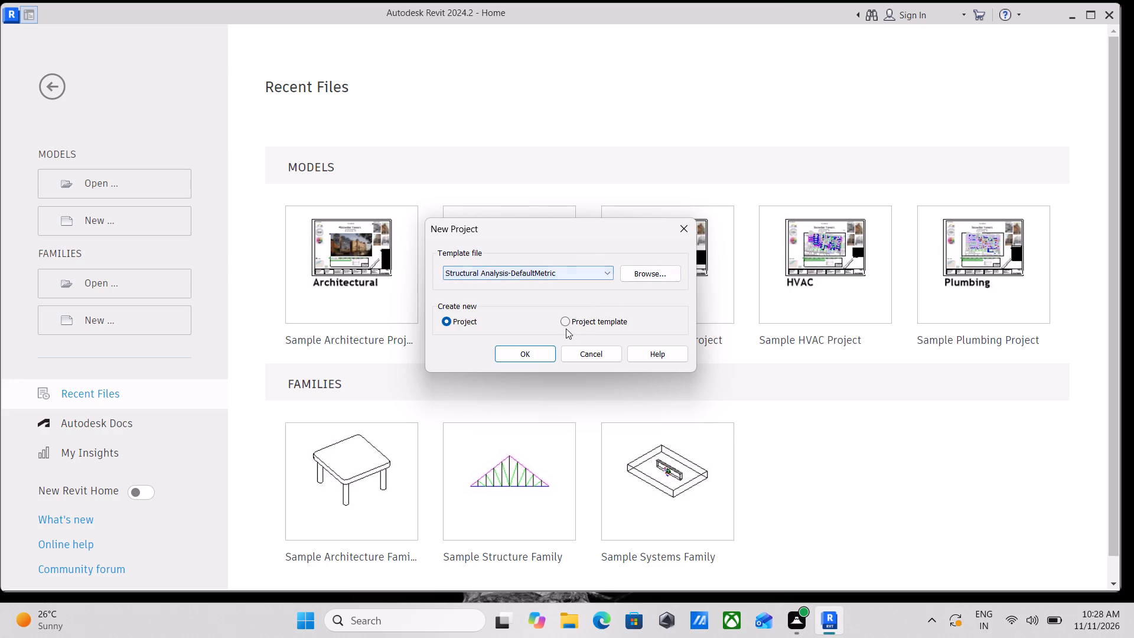
pyautogui.click(536, 356)
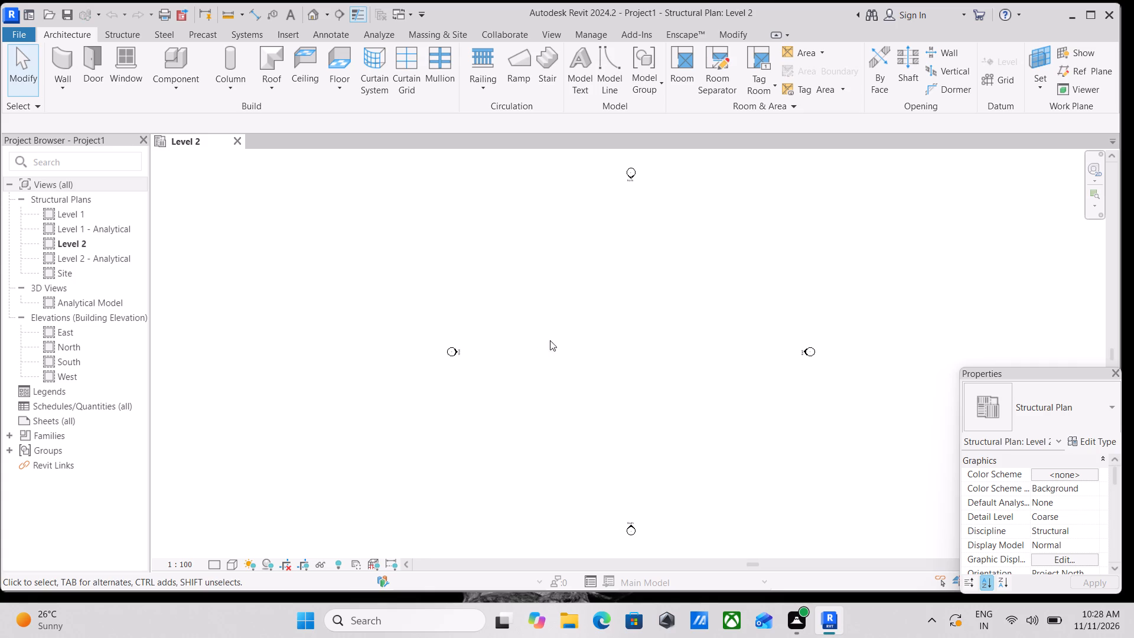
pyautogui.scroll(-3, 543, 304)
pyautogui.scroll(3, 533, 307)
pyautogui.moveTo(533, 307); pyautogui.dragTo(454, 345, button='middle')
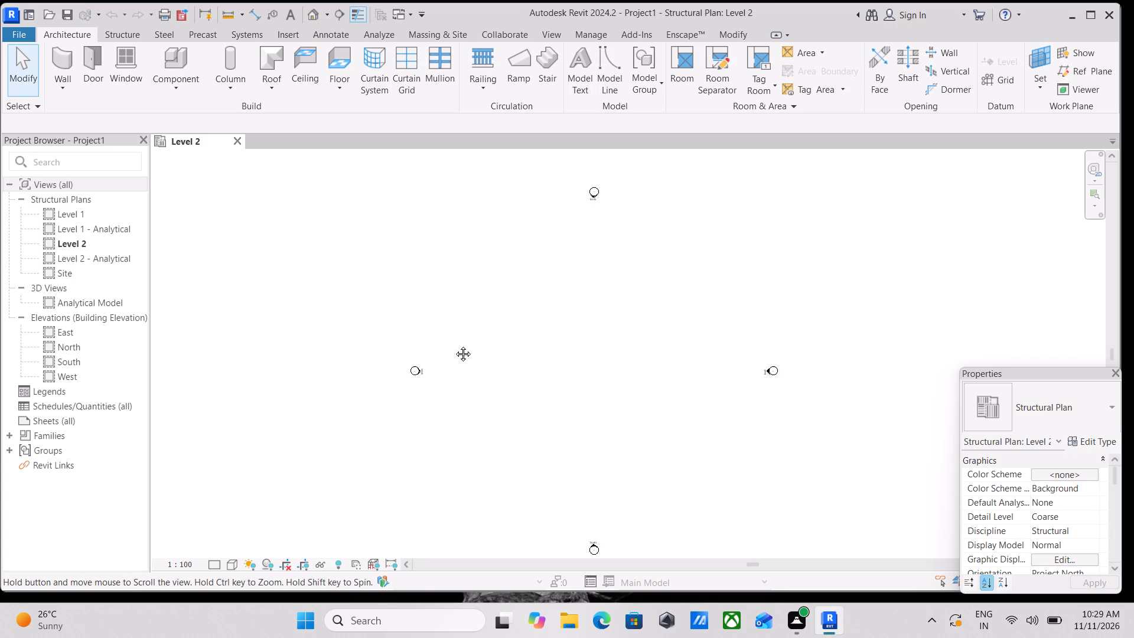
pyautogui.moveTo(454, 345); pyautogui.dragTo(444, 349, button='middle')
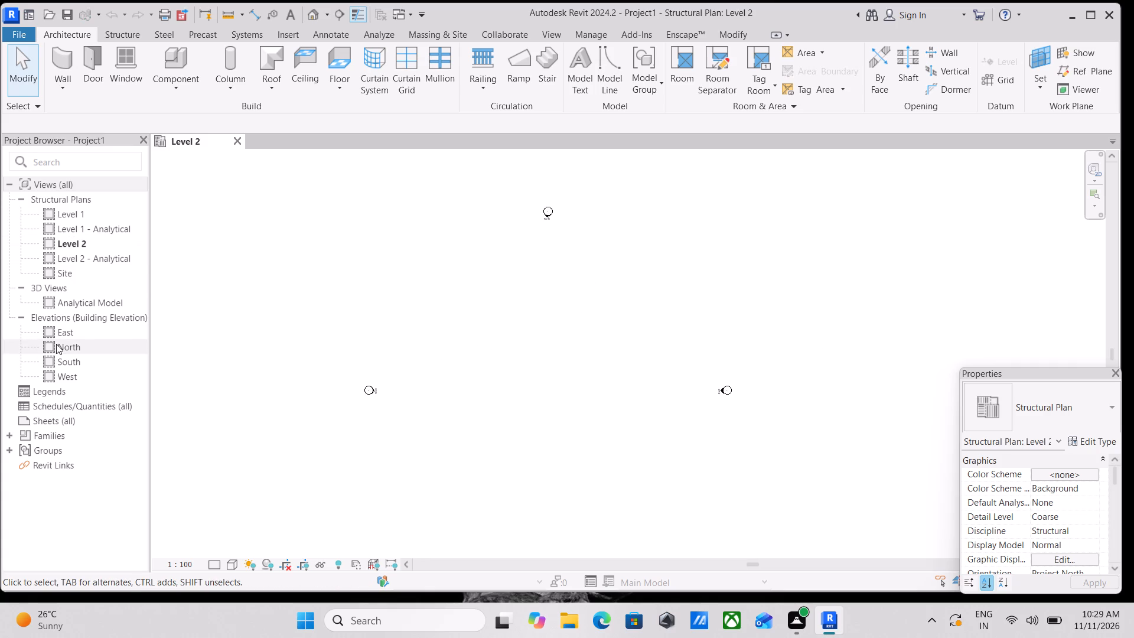
# Open the North building elevation view.
pyautogui.doubleClick(56, 344)
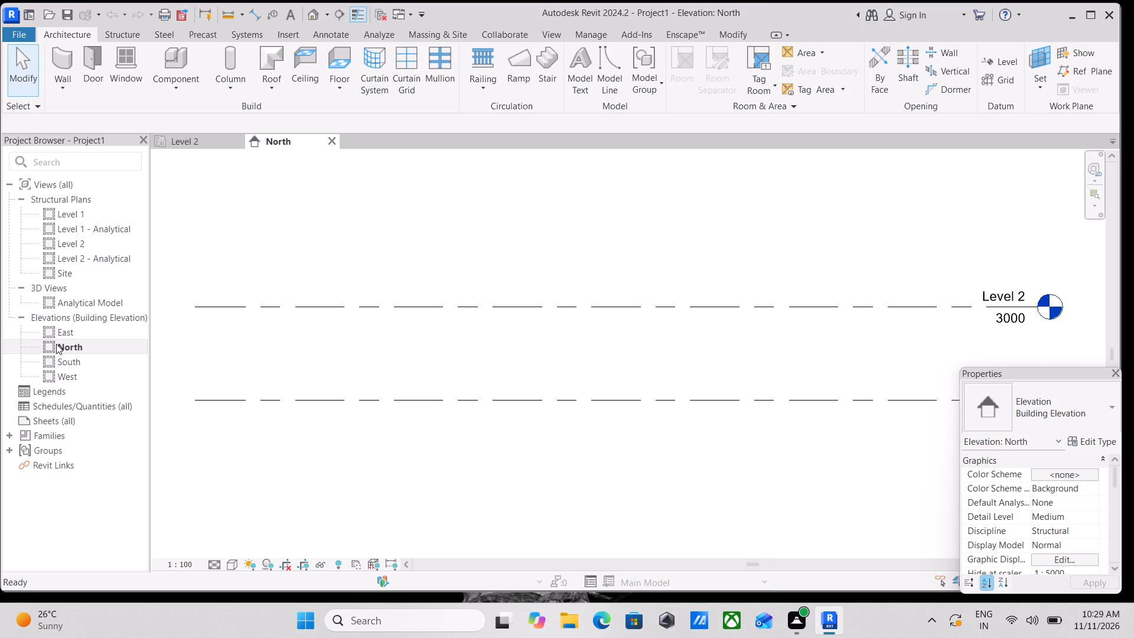
# Add a level 6' below Level 1 by picking the Level 1 line with that offset.
pyautogui.scroll(-3, 696, 494)
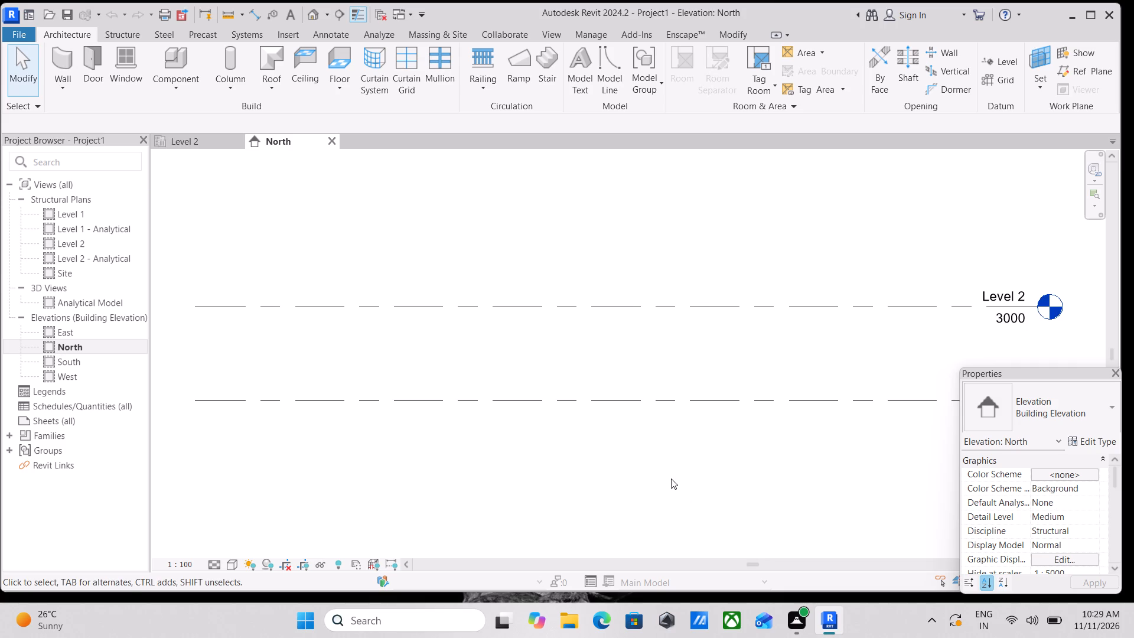
pyautogui.moveTo(653, 477); pyautogui.dragTo(521, 521, button='middle')
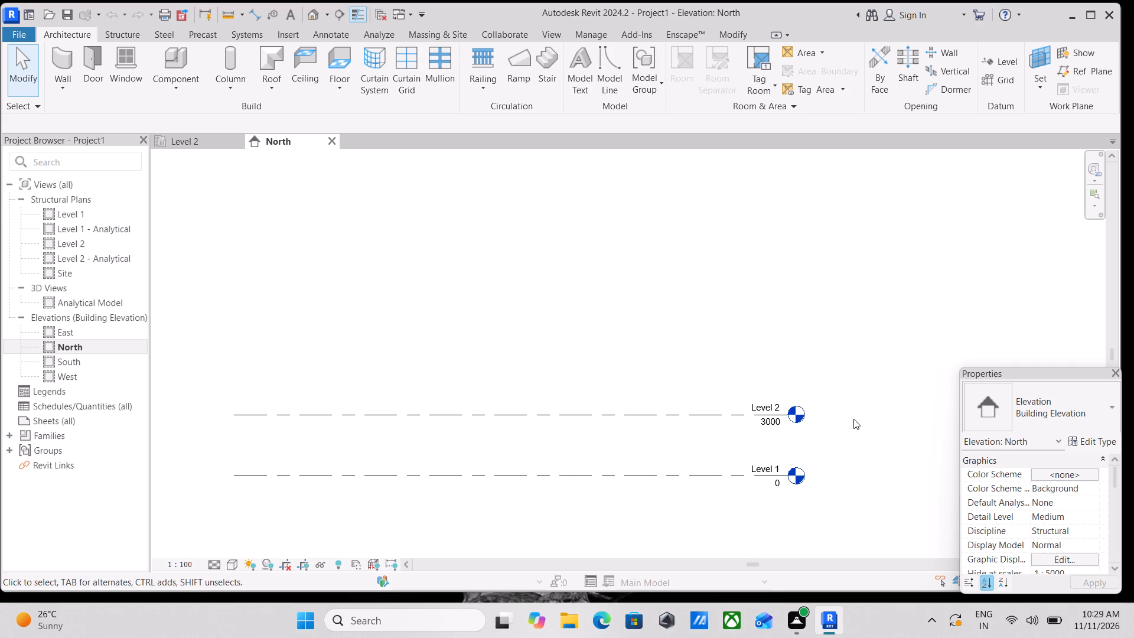
pyautogui.scroll(3, 843, 429)
pyautogui.moveTo(638, 501); pyautogui.dragTo(898, 387, button='middle')
pyautogui.write('ll')
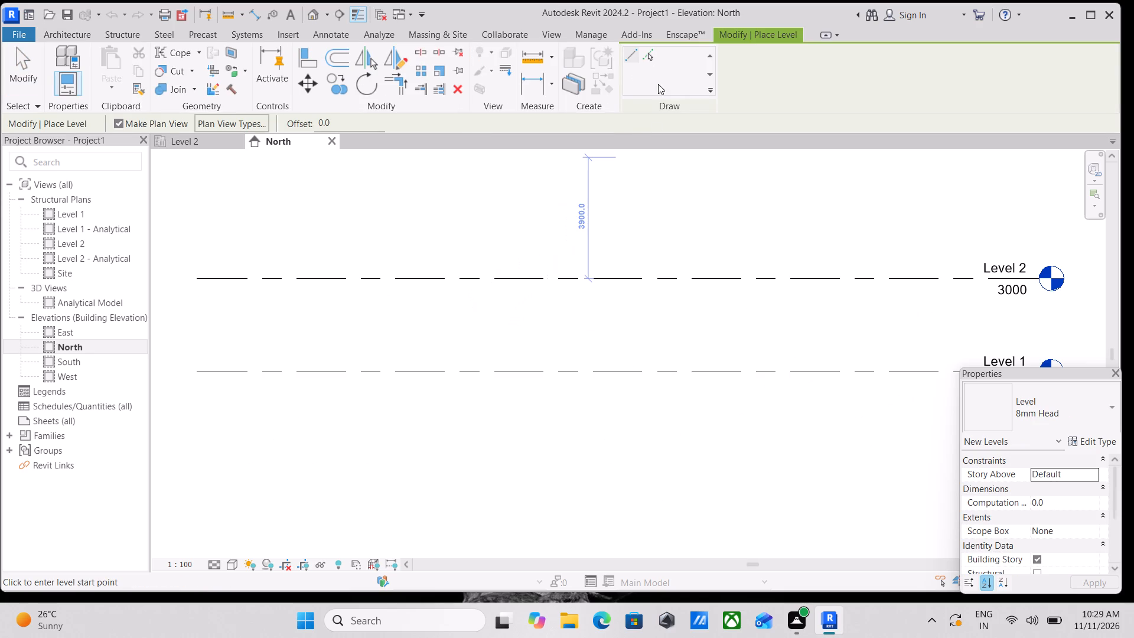
pyautogui.click(650, 60)
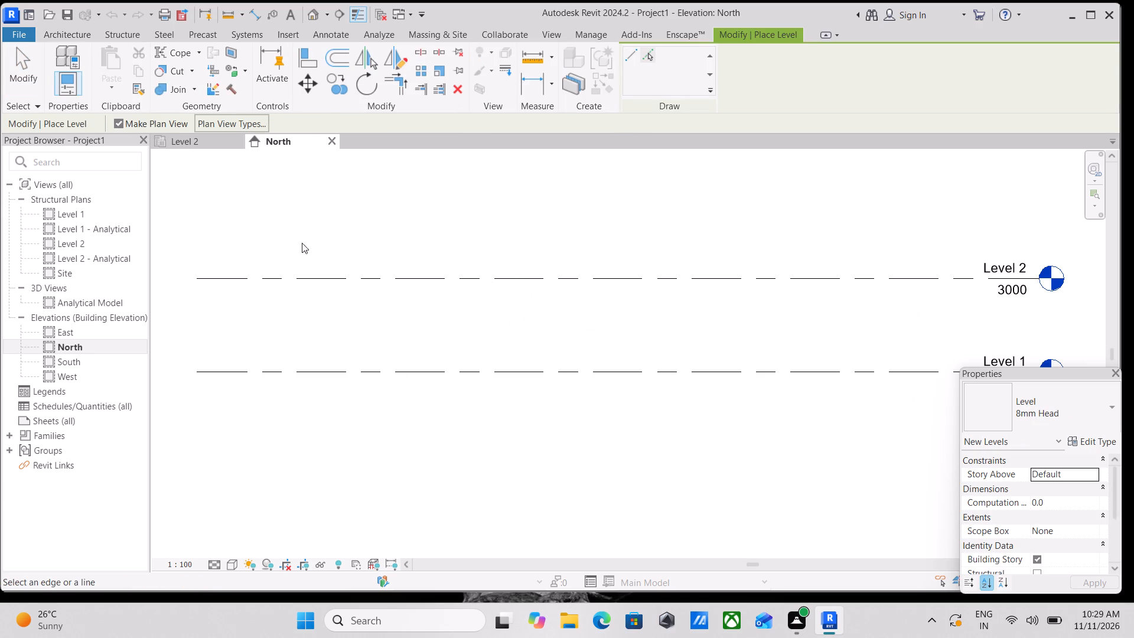
pyautogui.moveTo(343, 126); pyautogui.dragTo(335, 128)
pyautogui.moveTo(343, 120); pyautogui.dragTo(294, 128)
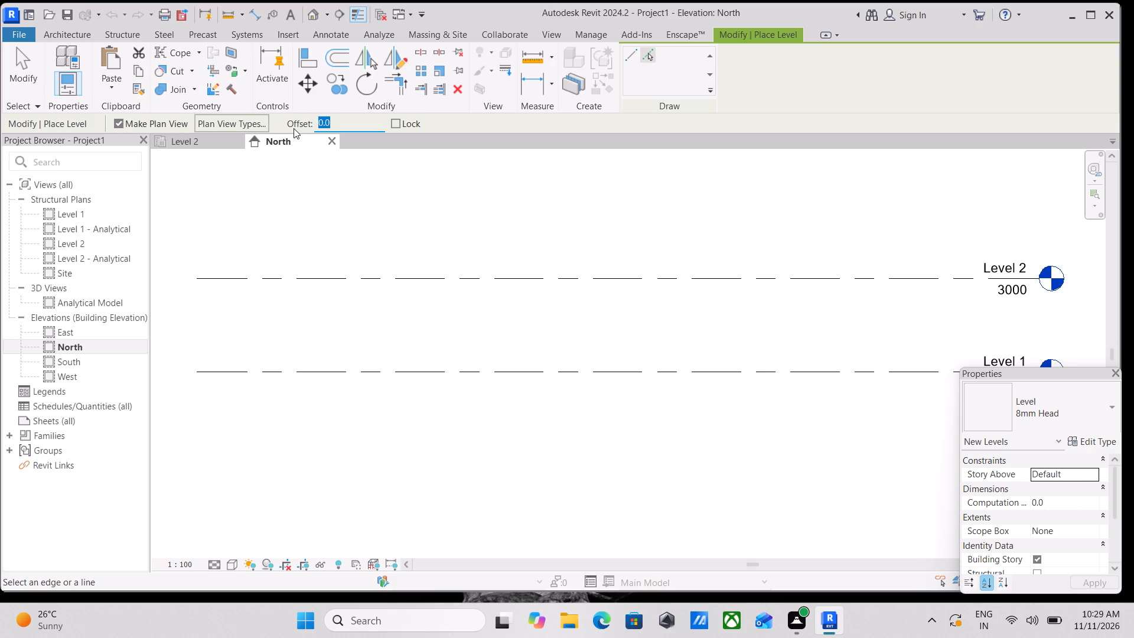
pyautogui.write("6'")
pyautogui.press('Return')
pyautogui.scroll(-1, 673, 377)
pyautogui.moveTo(673, 376); pyautogui.dragTo(627, 274, button='middle')
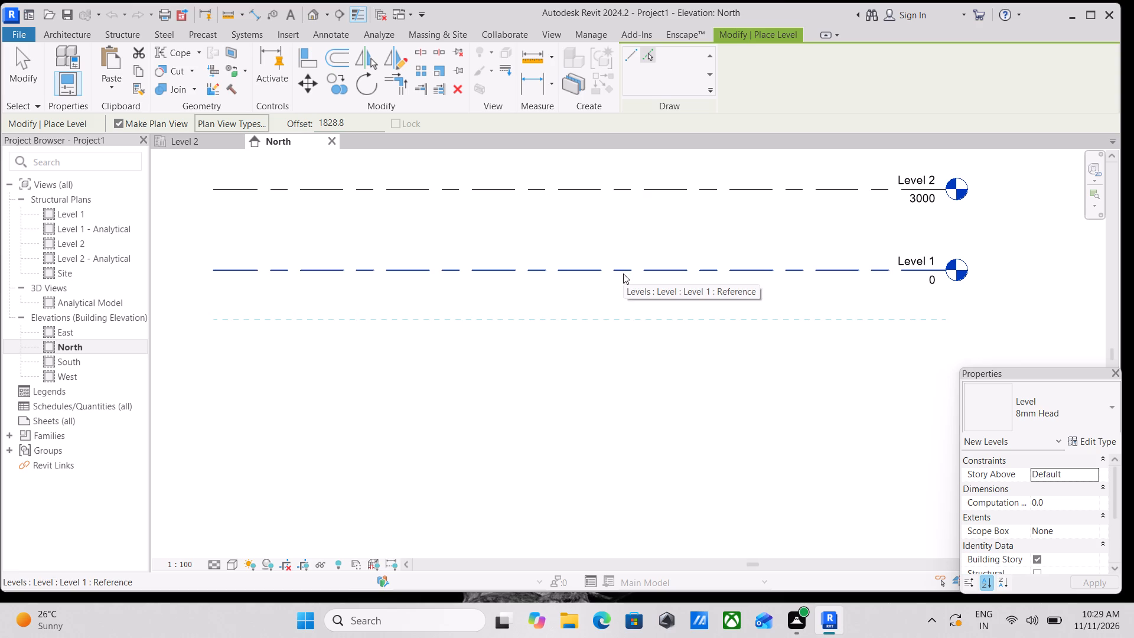
pyautogui.click(623, 274)
pyautogui.press('Escape')
pyautogui.press('Escape')
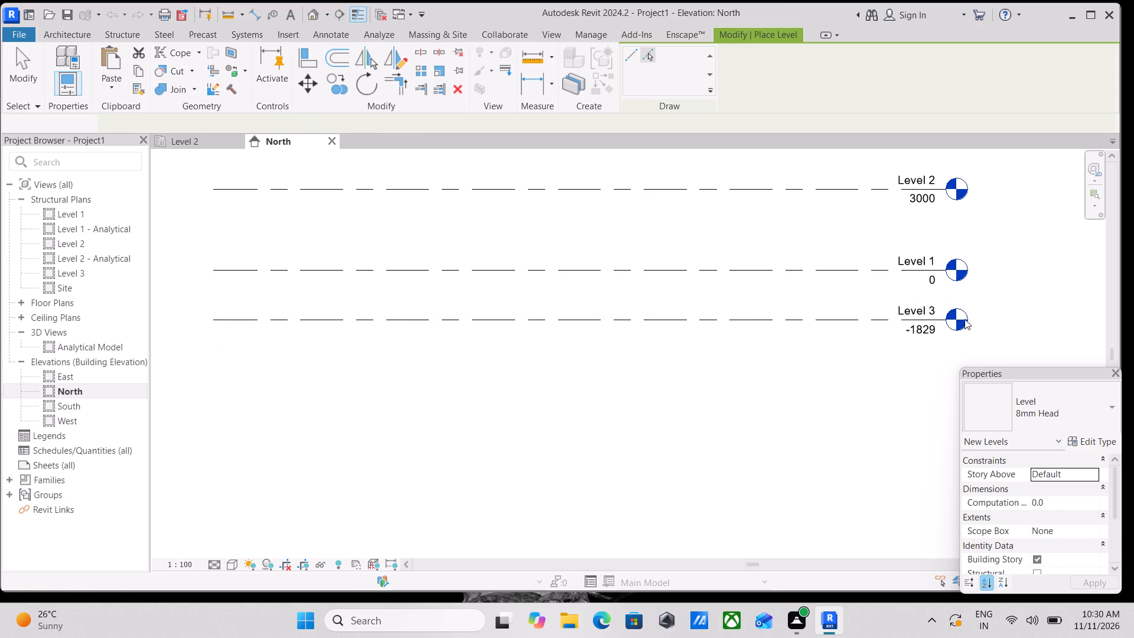
pyautogui.scroll(7, 966, 321)
pyautogui.press('Escape')
pyautogui.press('Escape')
# Rename the new lowest level as TOP OF FOOTING and rename its corresponding views too.
pyautogui.scroll(3, 904, 306)
pyautogui.scroll(-4, 904, 306)
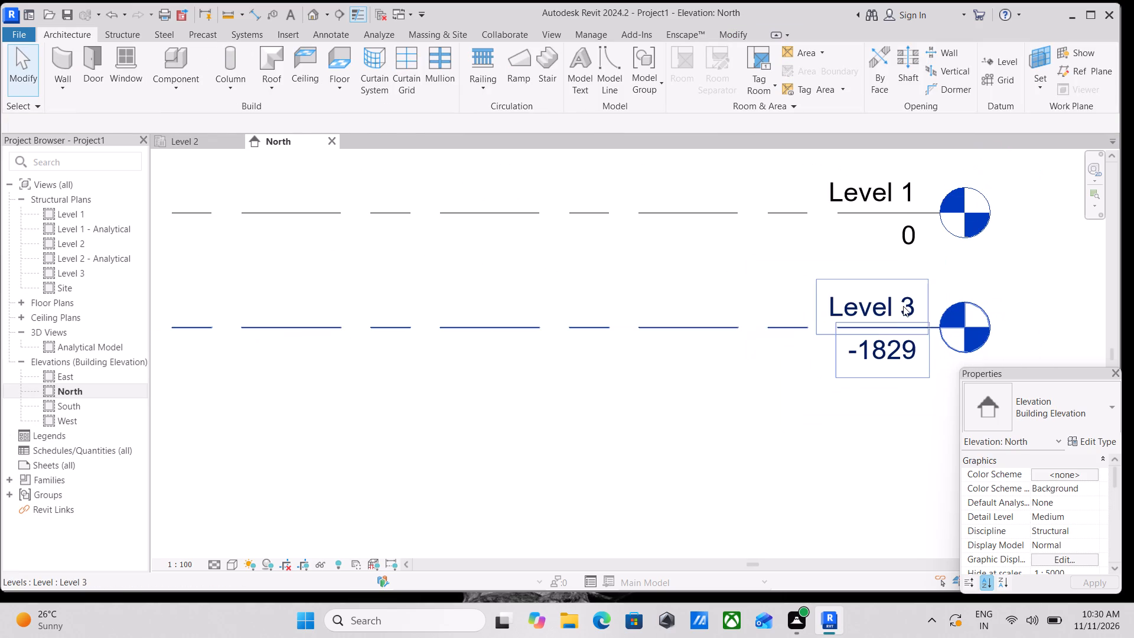
pyautogui.doubleClick(903, 306)
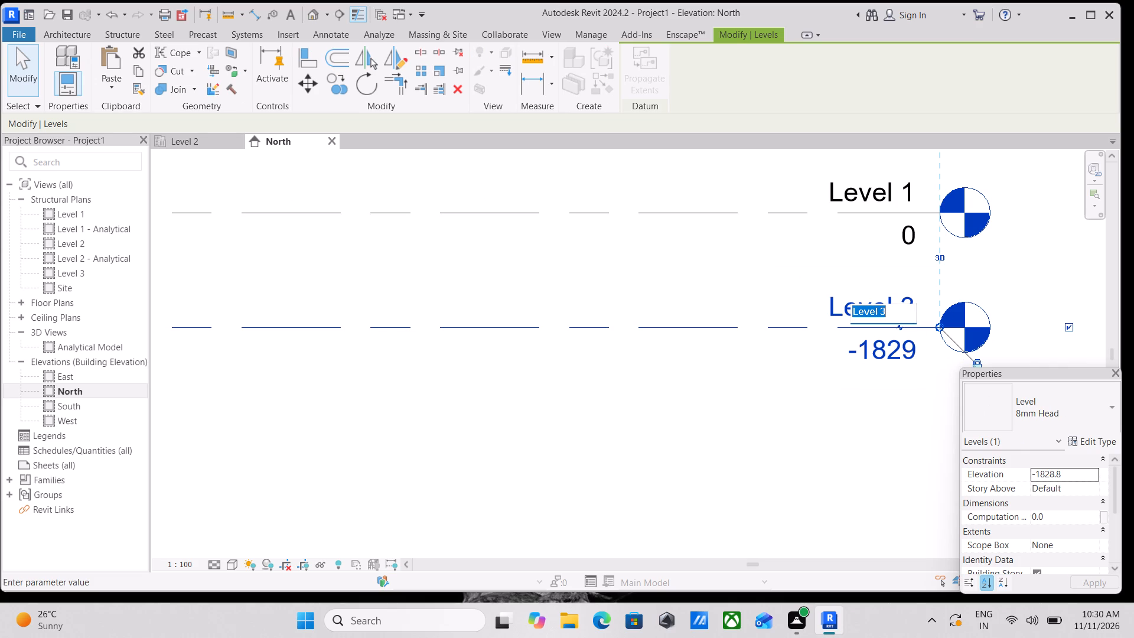
pyautogui.write('top')
pyautogui.press('space')
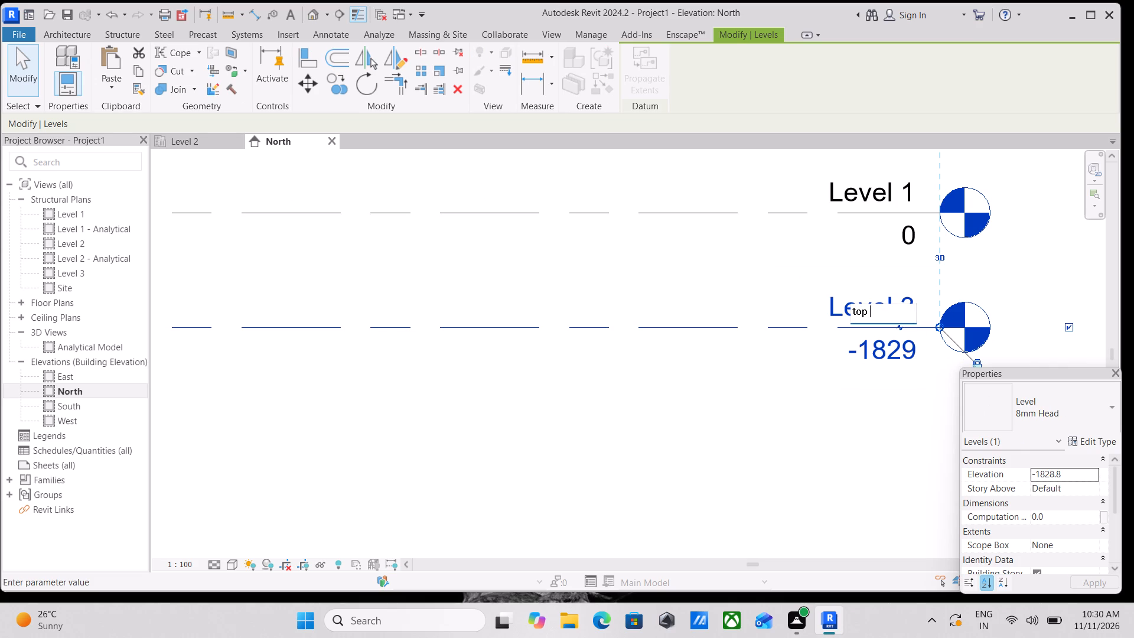
pyautogui.press('BackSpace')
pyautogui.press('BackSpace')
pyautogui.press('BackSpace')
pyautogui.press('BackSpace')
pyautogui.write('TOP')
pyautogui.press('space')
pyautogui.press('o')
pyautogui.press('f')
pyautogui.write('R')
pyautogui.press('space')
pyautogui.press('BackSpace')
pyautogui.press('BackSpace')
pyautogui.press('space')
pyautogui.write('FOO')
pyautogui.write('TING')
pyautogui.press('Return')
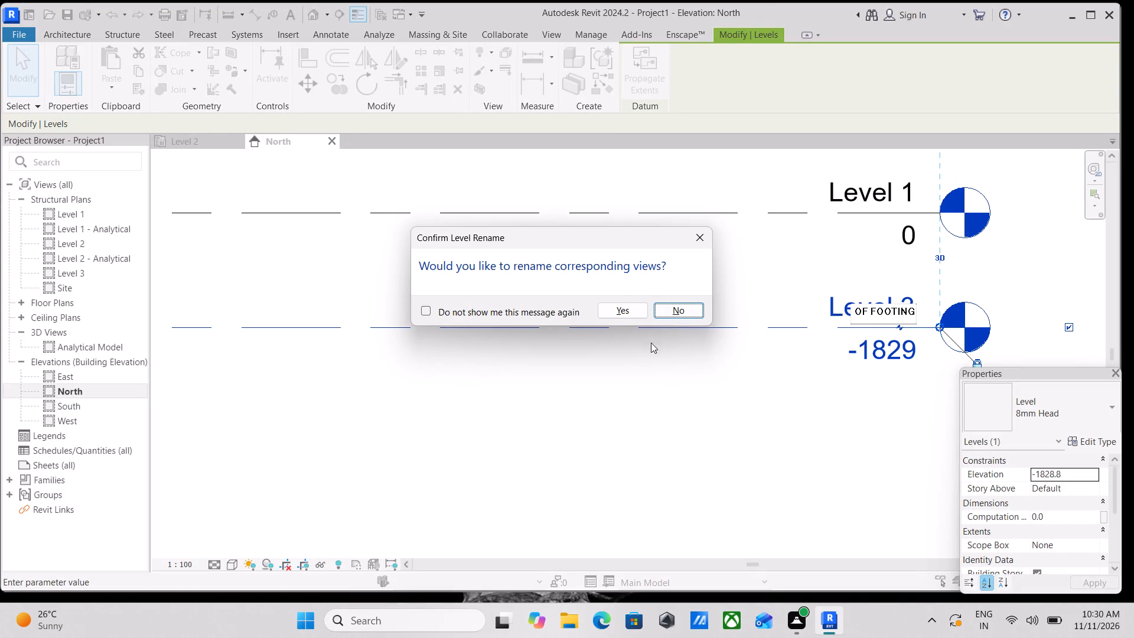
pyautogui.click(621, 304)
# Rename Level 1 as GROUND FLOOR and rename its corresponding views too.
pyautogui.scroll(-1, 653, 325)
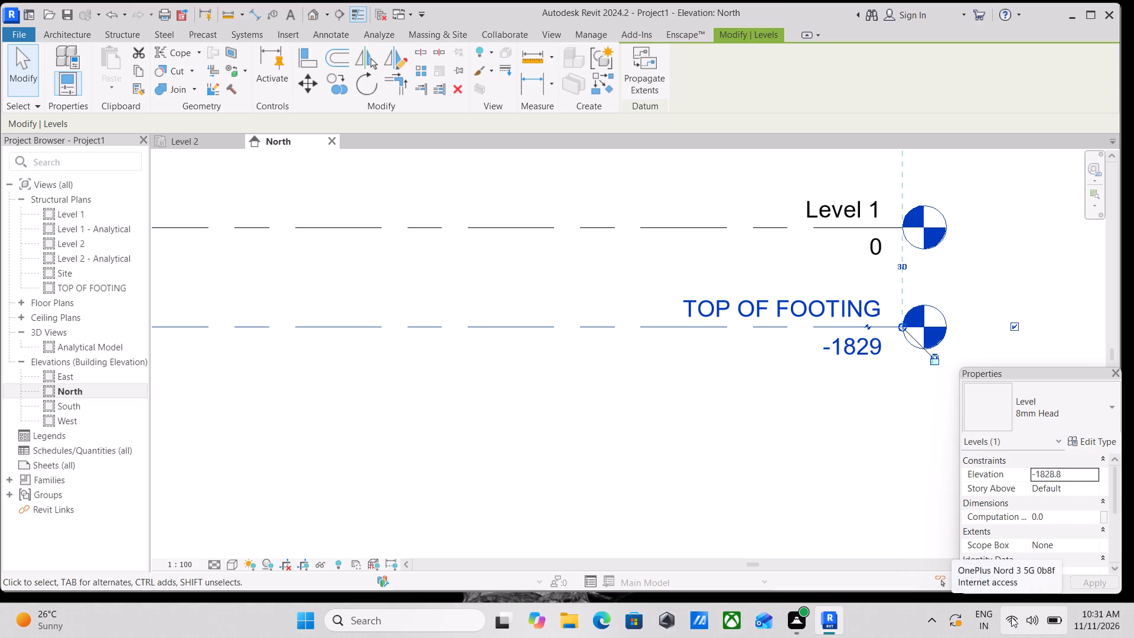
pyautogui.scroll(-3, 664, 343)
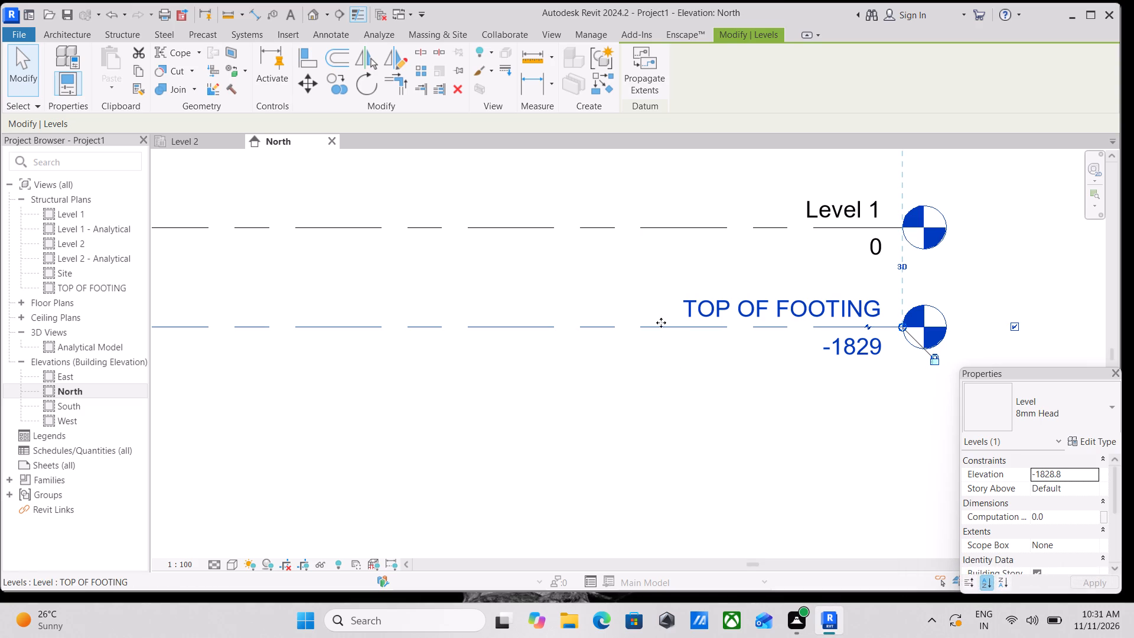
pyautogui.scroll(-1, 661, 323)
pyautogui.scroll(-1, 725, 357)
pyautogui.scroll(1, 738, 470)
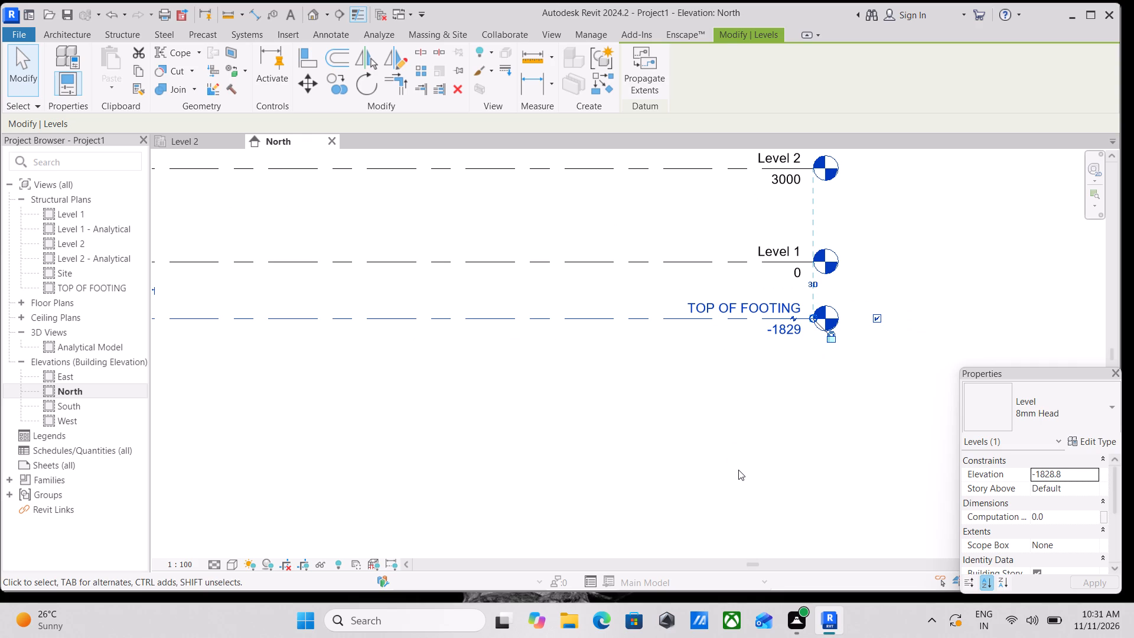
pyautogui.scroll(2, 759, 453)
pyautogui.scroll(-2, 800, 335)
pyautogui.moveTo(802, 344); pyautogui.dragTo(804, 372, button='middle')
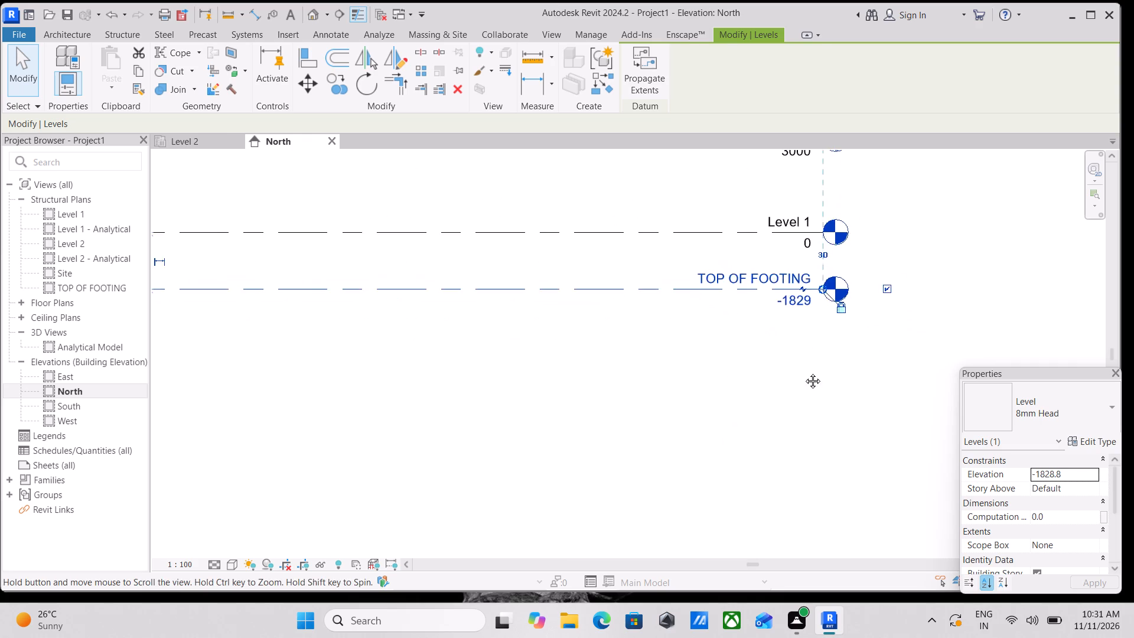
pyautogui.moveTo(804, 372); pyautogui.dragTo(819, 474, button='middle')
pyautogui.scroll(1, 813, 442)
pyautogui.scroll(6, 796, 320)
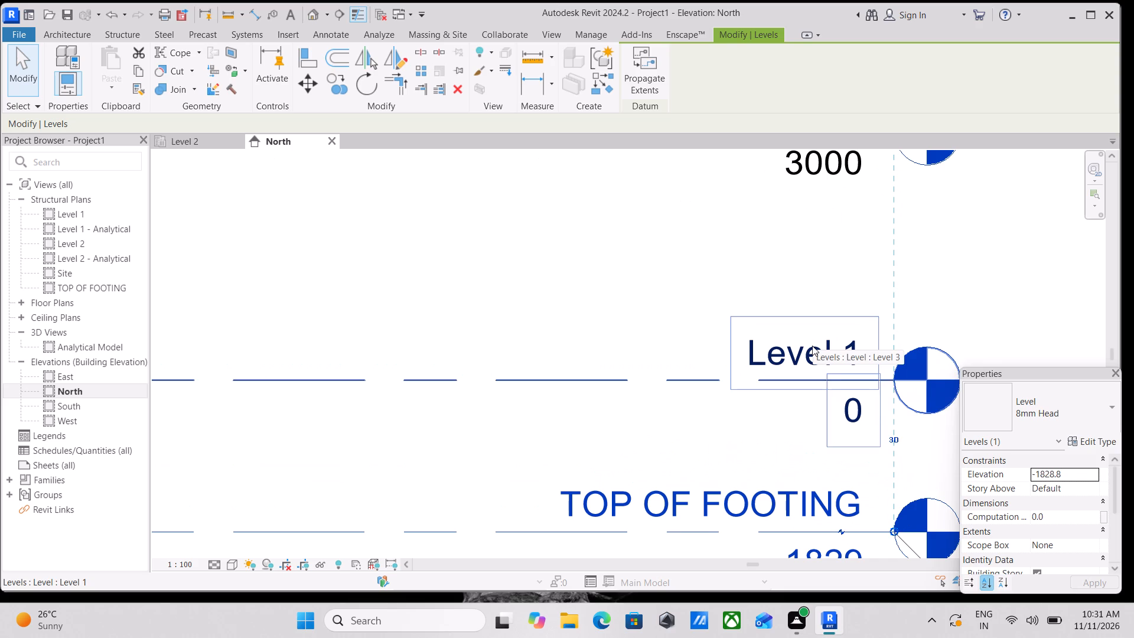
pyautogui.doubleClick(812, 346)
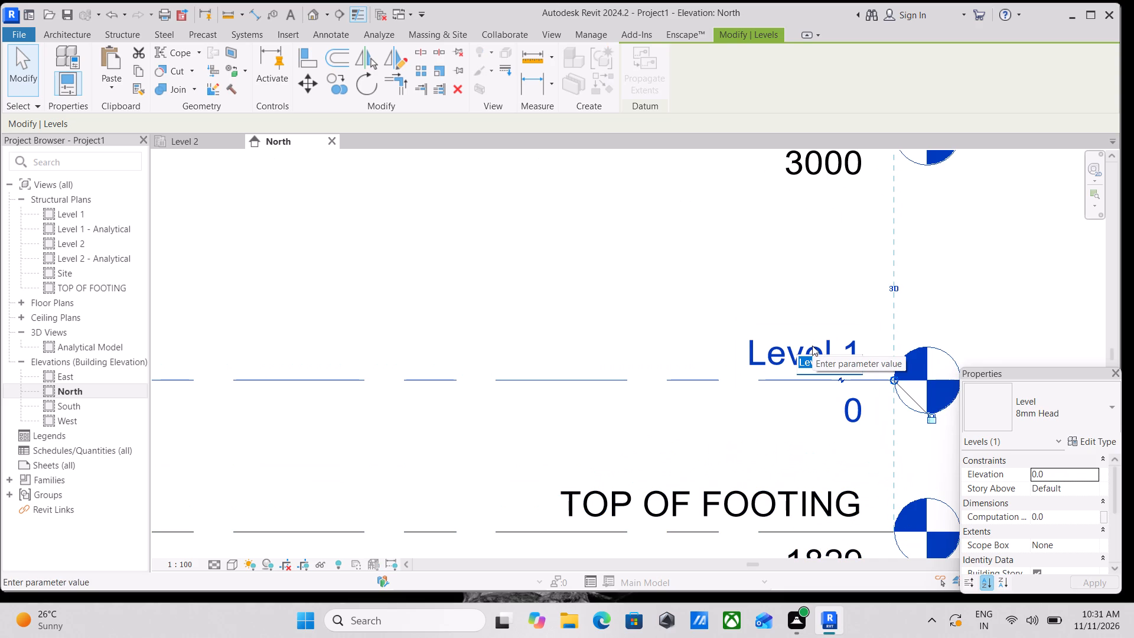
pyautogui.write('GRO')
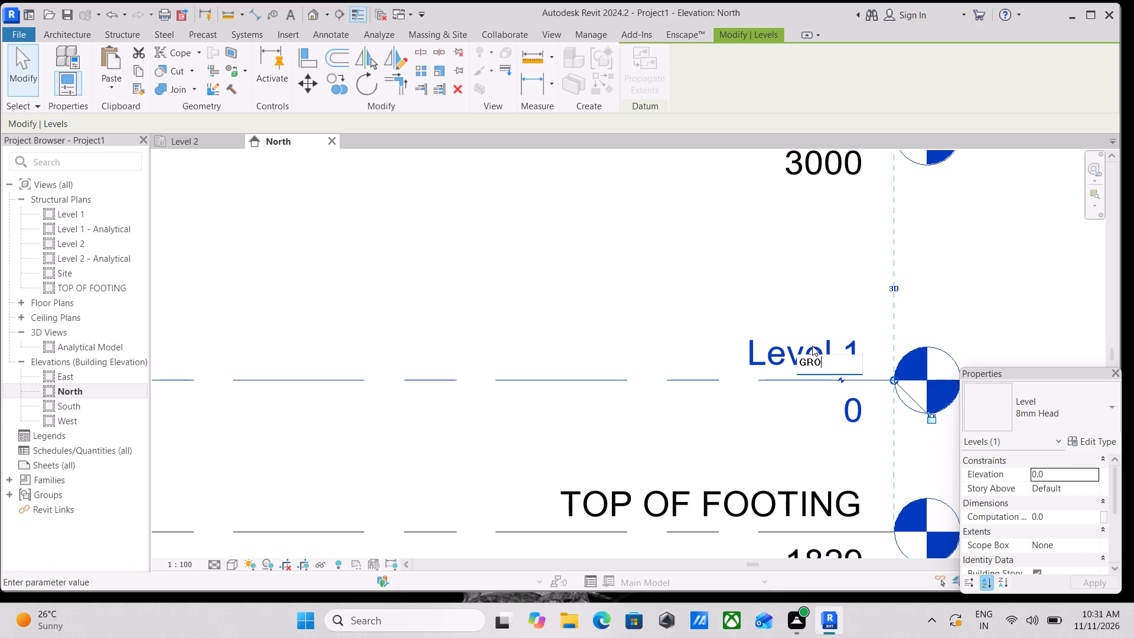
pyautogui.write('UN')
pyautogui.press('d')
pyautogui.press('space')
pyautogui.write('FLOO')
pyautogui.press('r')
pyautogui.press('Return')
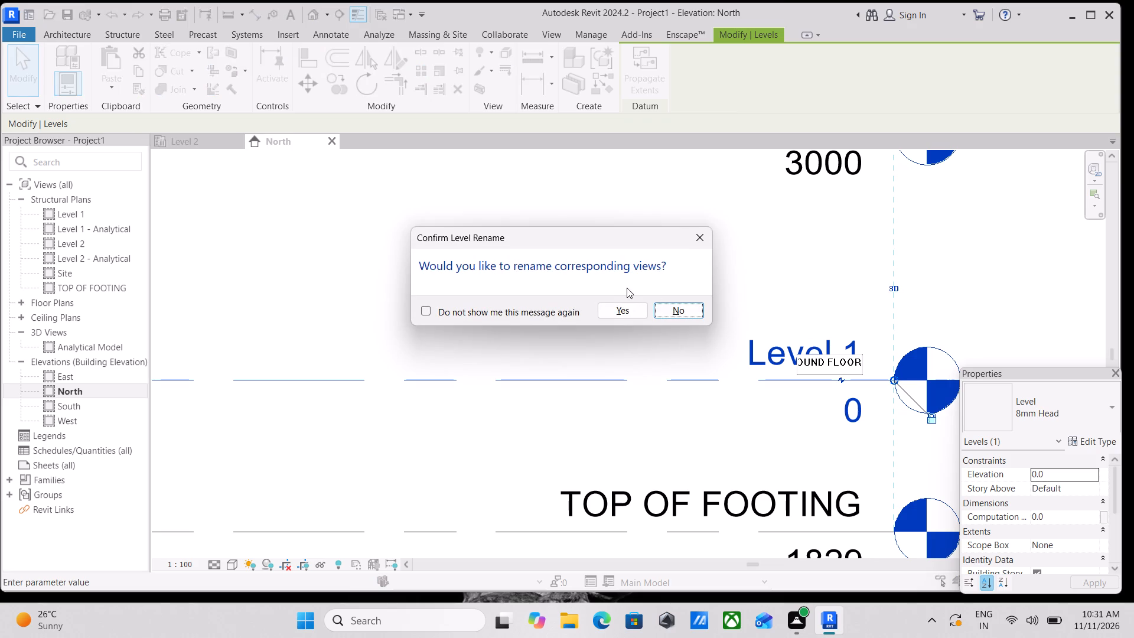
pyautogui.click(615, 313)
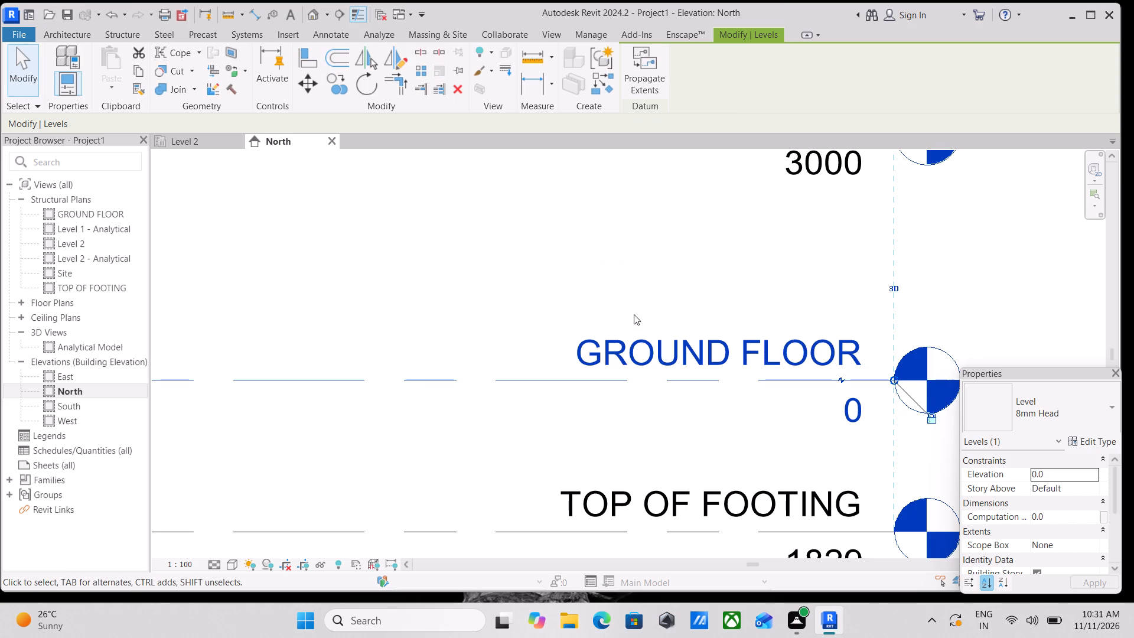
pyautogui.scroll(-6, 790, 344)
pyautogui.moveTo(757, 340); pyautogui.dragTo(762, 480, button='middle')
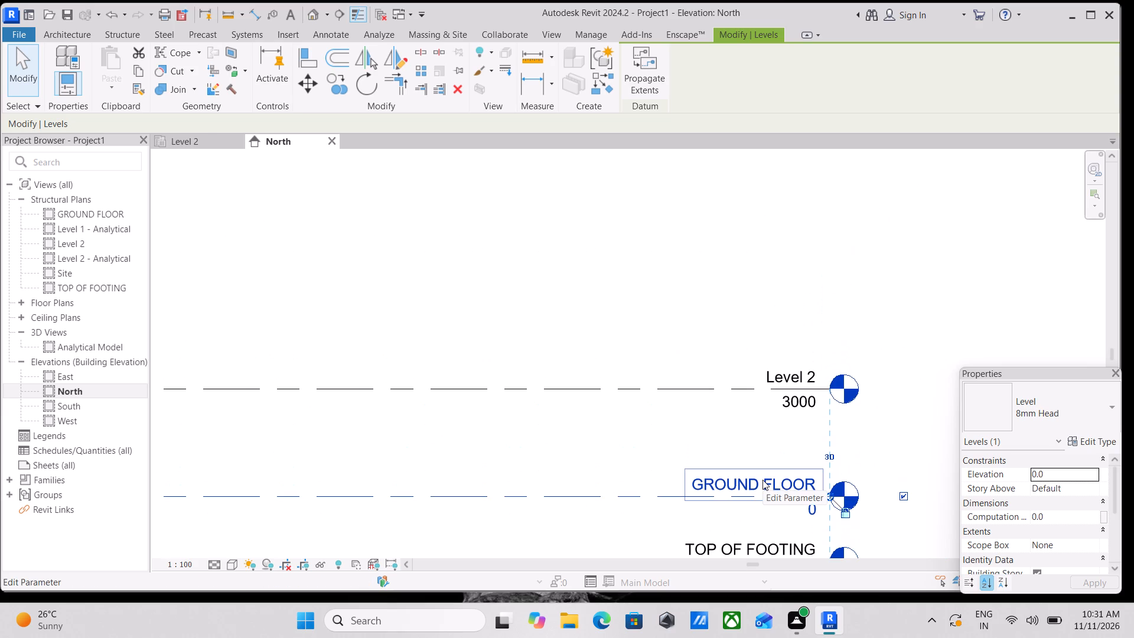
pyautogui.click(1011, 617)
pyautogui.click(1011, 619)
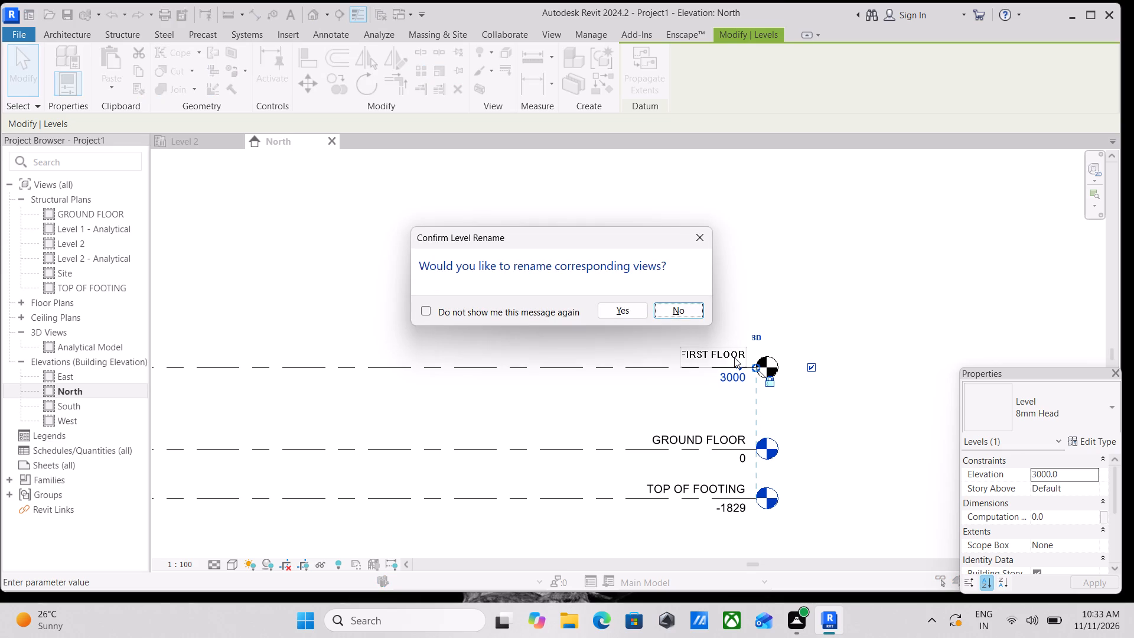
# Apply the new level name FIRST FLOOR to the corresponding Level 2 views as well.
pyautogui.click(615, 318)
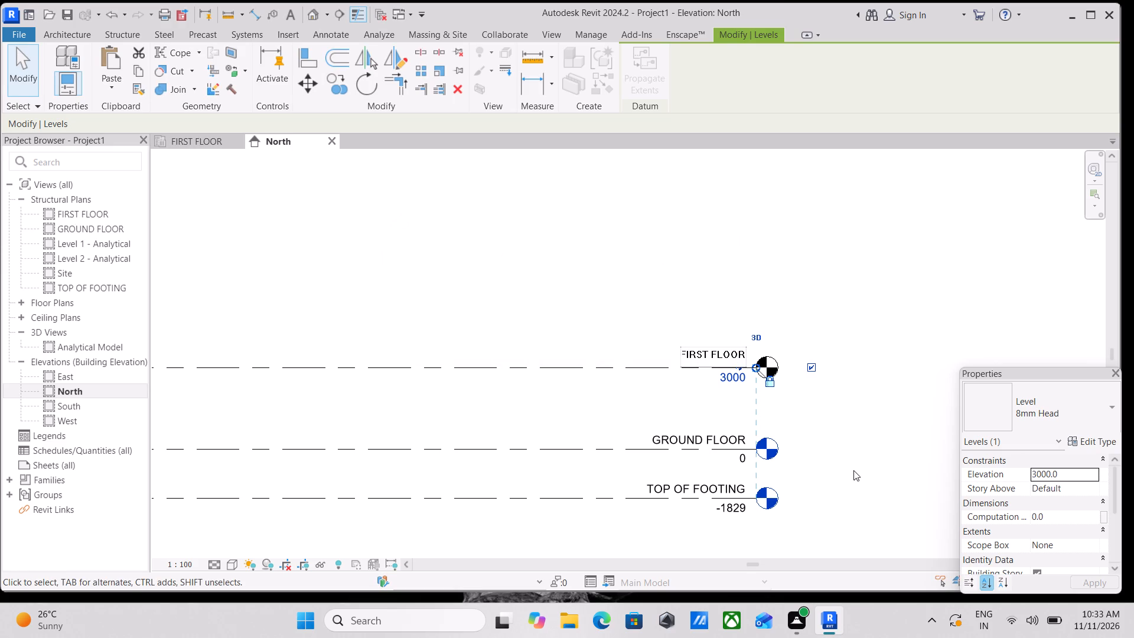
pyautogui.scroll(-2, 853, 470)
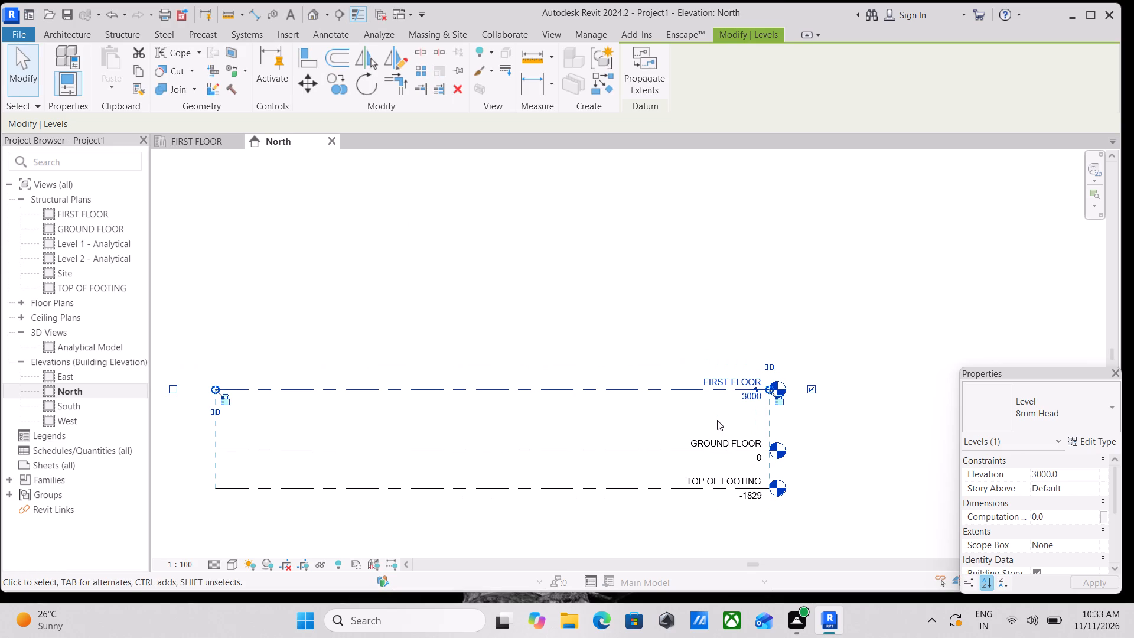
pyautogui.moveTo(614, 418); pyautogui.dragTo(745, 453, button='middle')
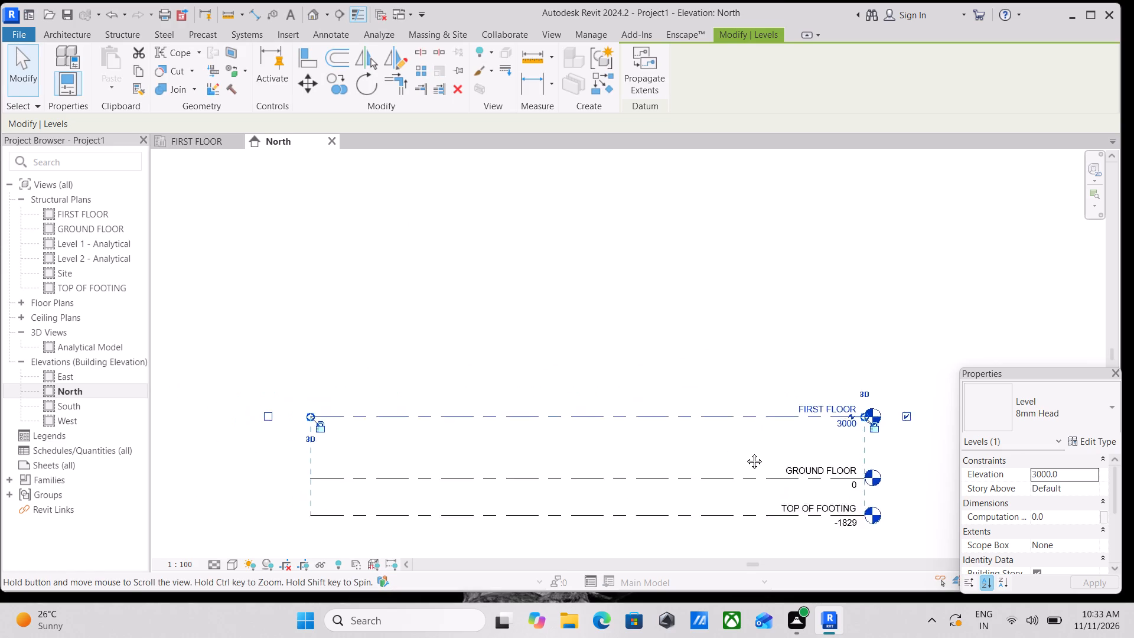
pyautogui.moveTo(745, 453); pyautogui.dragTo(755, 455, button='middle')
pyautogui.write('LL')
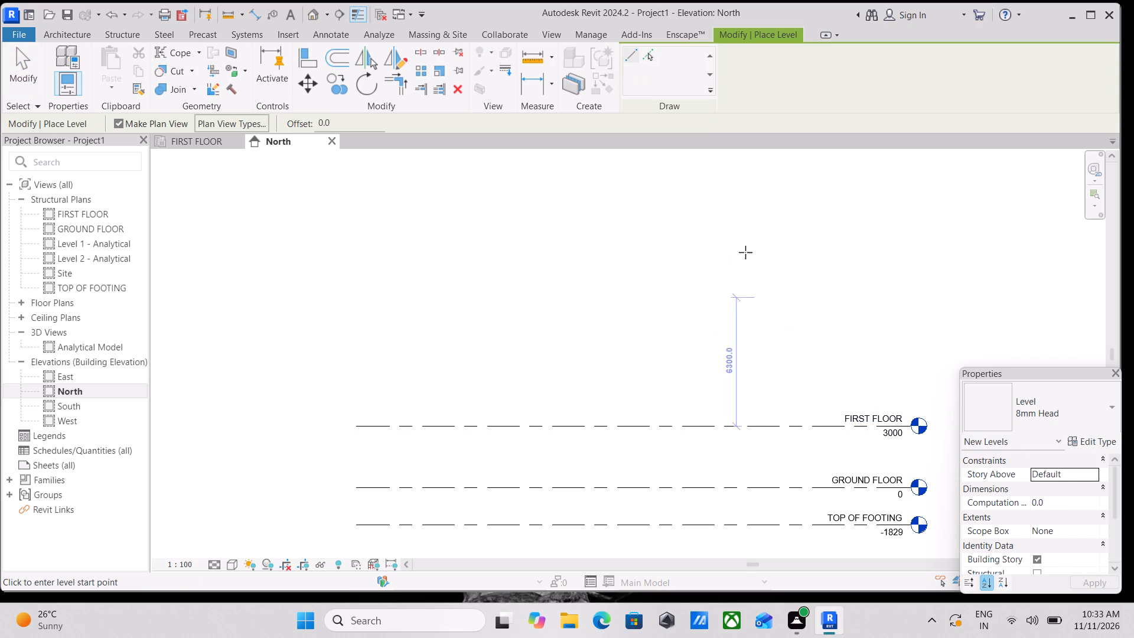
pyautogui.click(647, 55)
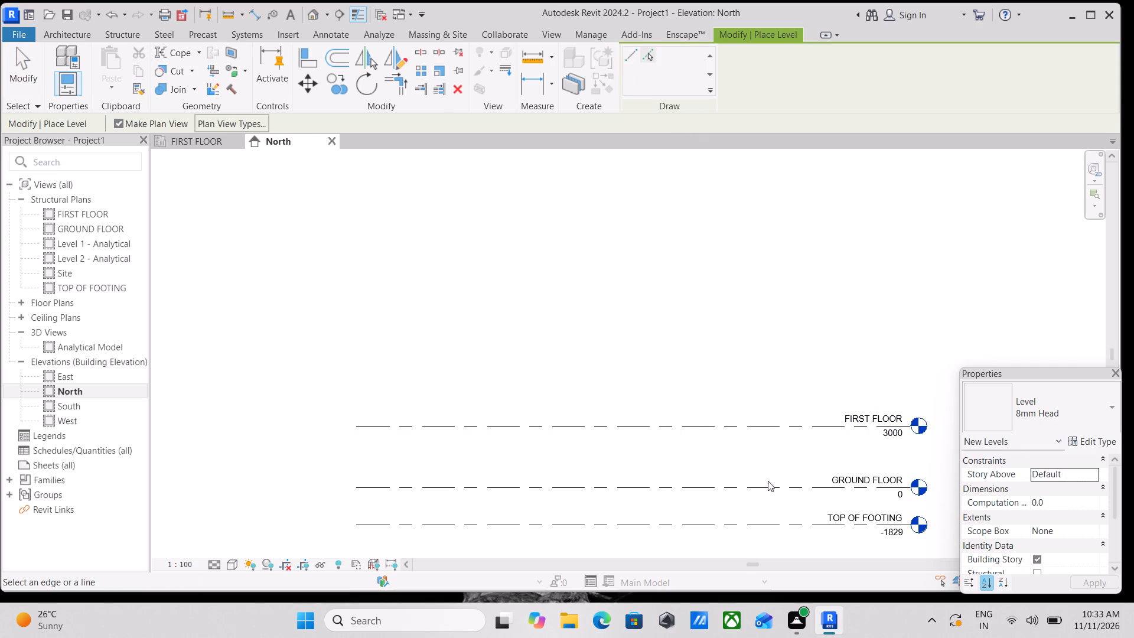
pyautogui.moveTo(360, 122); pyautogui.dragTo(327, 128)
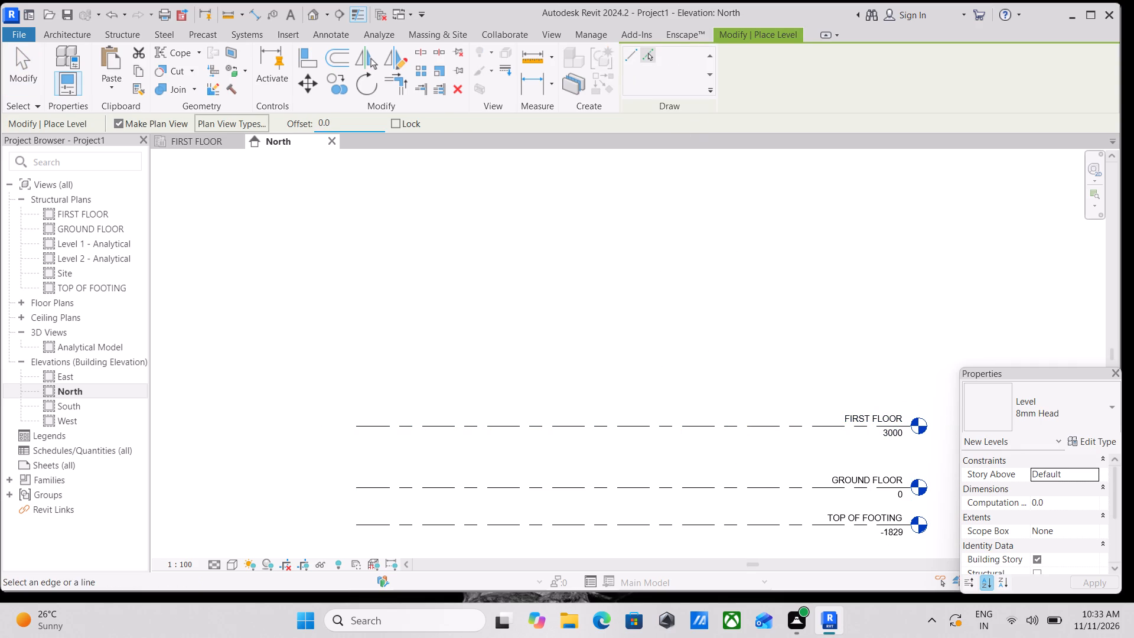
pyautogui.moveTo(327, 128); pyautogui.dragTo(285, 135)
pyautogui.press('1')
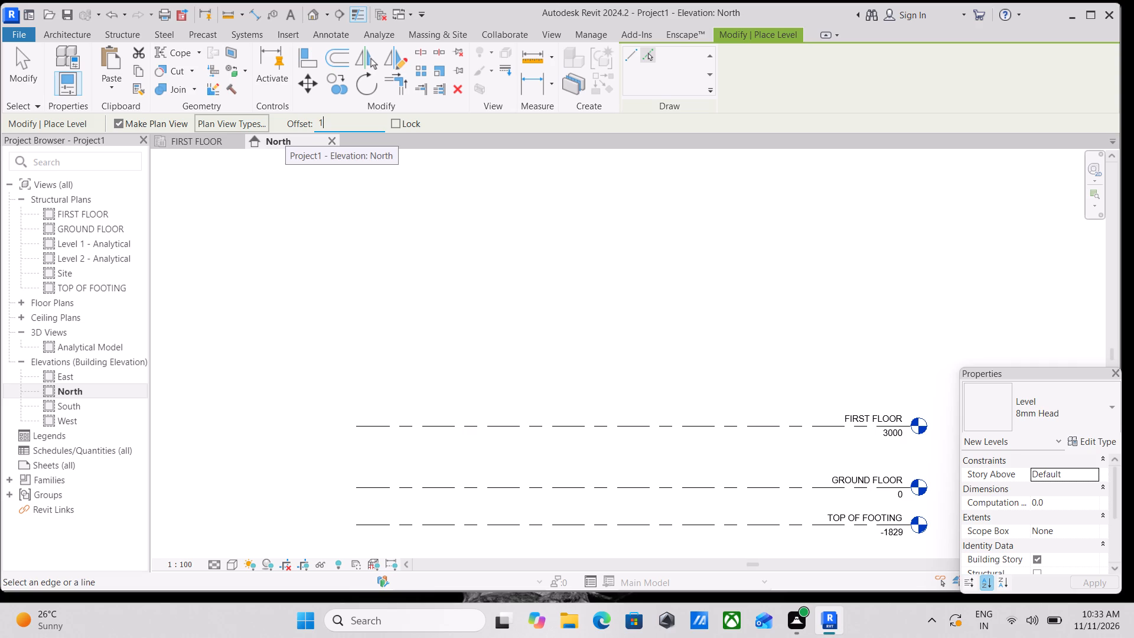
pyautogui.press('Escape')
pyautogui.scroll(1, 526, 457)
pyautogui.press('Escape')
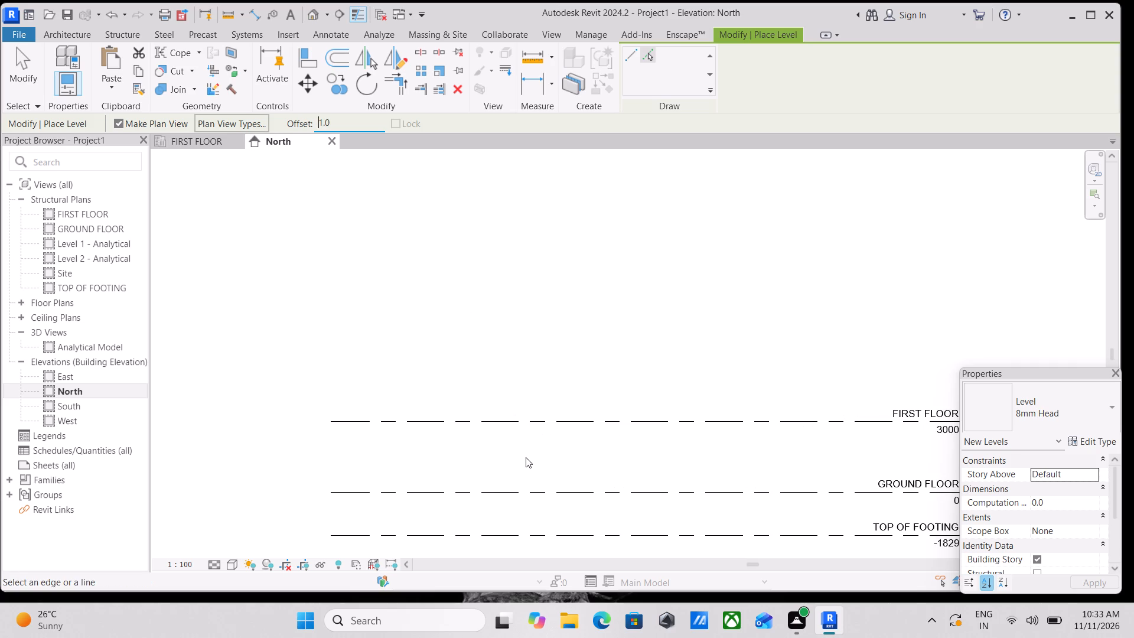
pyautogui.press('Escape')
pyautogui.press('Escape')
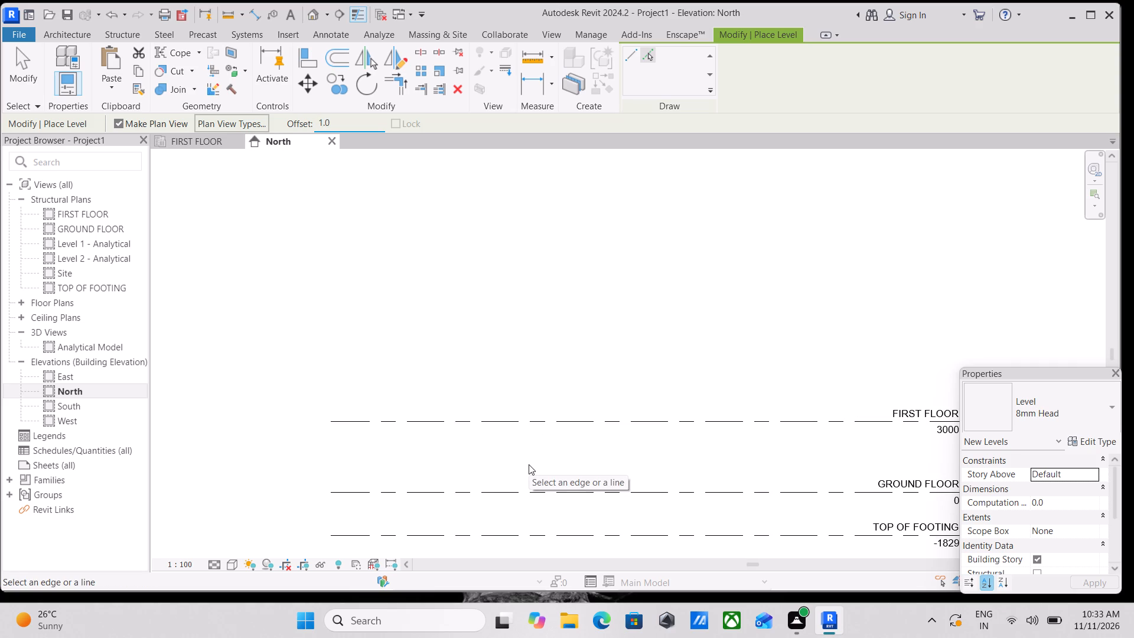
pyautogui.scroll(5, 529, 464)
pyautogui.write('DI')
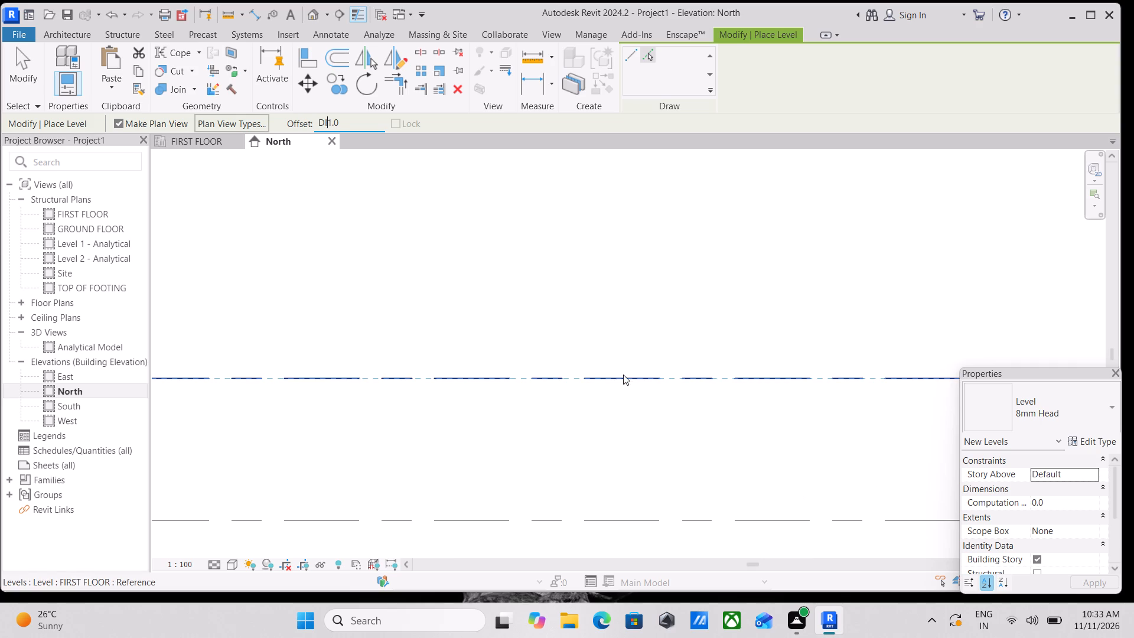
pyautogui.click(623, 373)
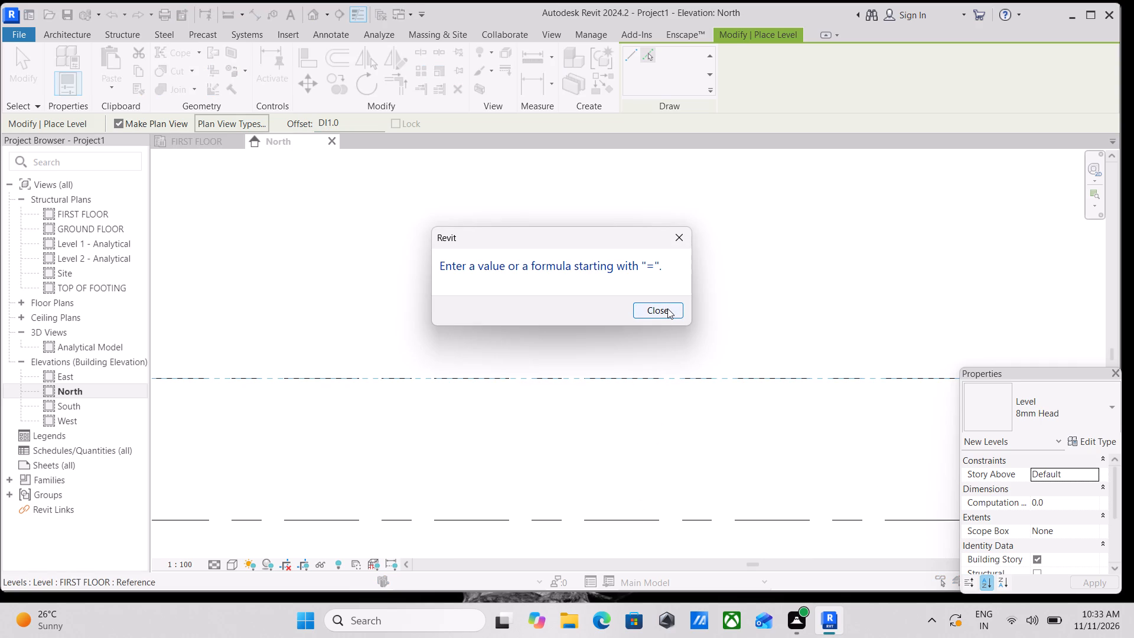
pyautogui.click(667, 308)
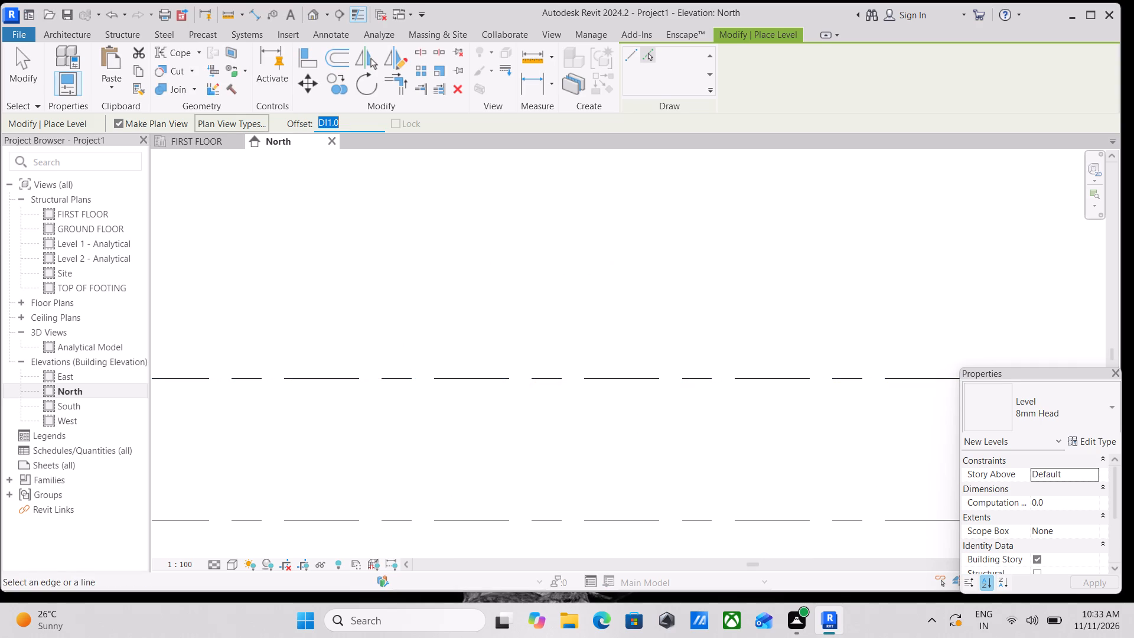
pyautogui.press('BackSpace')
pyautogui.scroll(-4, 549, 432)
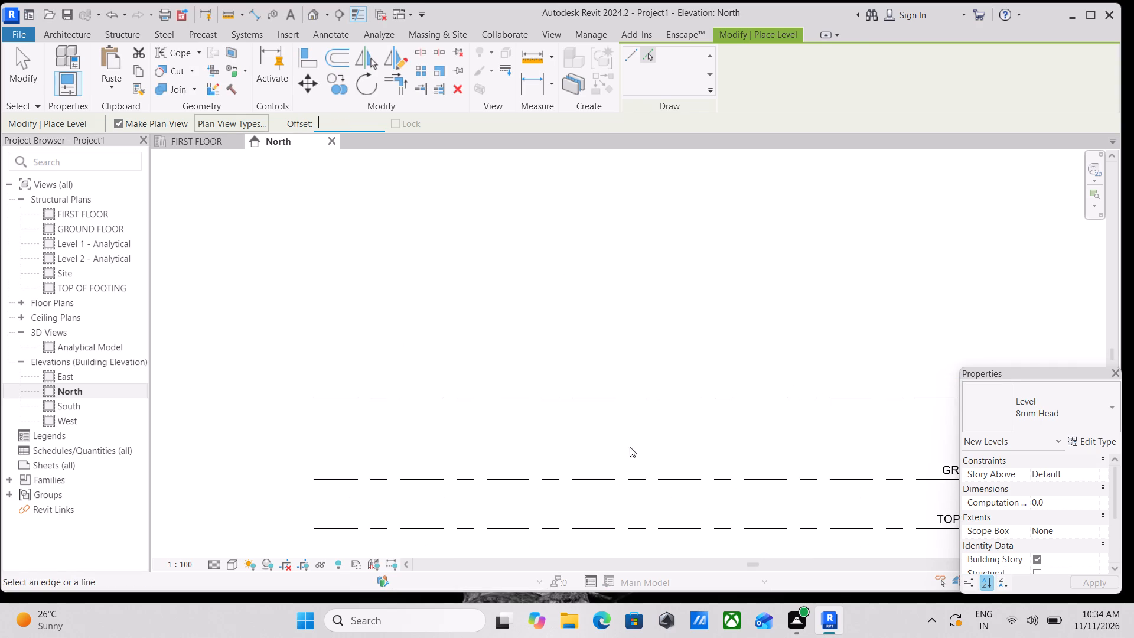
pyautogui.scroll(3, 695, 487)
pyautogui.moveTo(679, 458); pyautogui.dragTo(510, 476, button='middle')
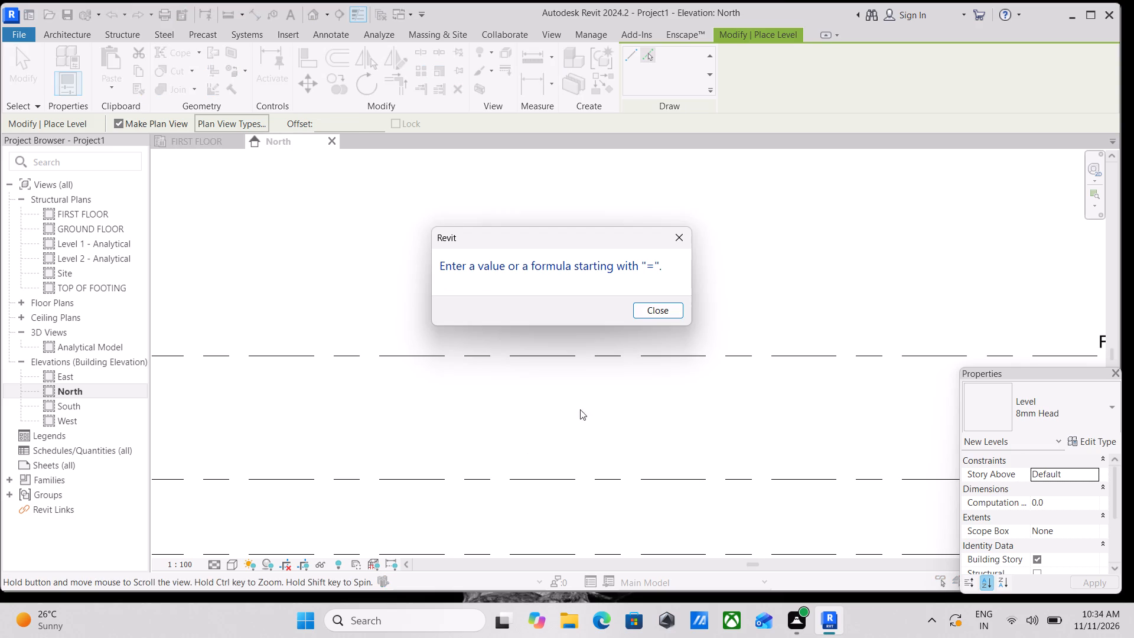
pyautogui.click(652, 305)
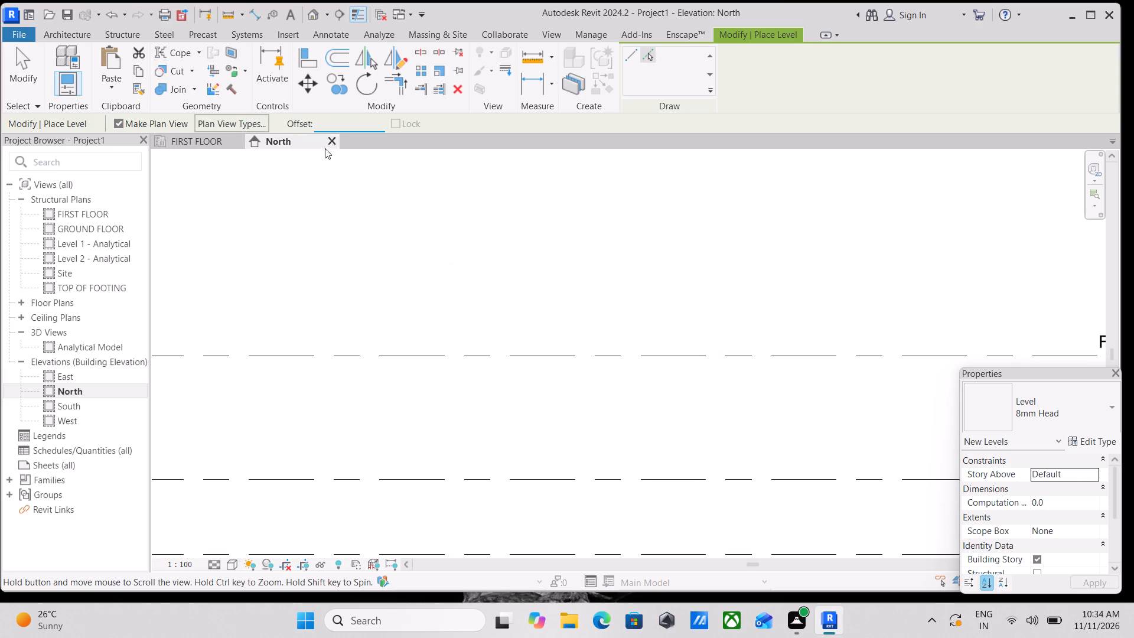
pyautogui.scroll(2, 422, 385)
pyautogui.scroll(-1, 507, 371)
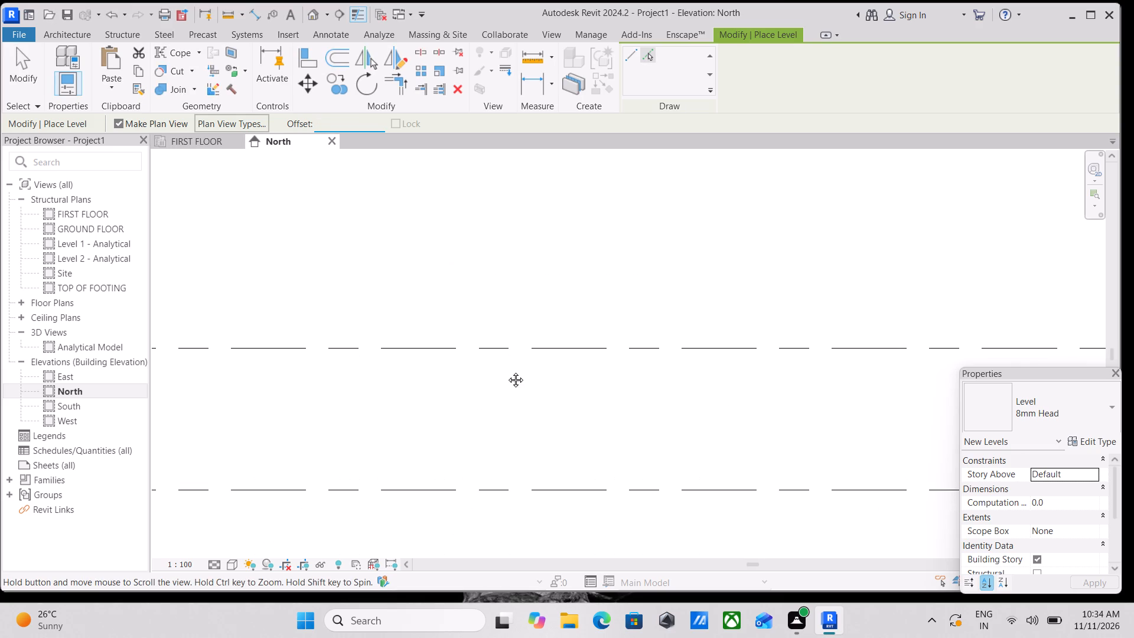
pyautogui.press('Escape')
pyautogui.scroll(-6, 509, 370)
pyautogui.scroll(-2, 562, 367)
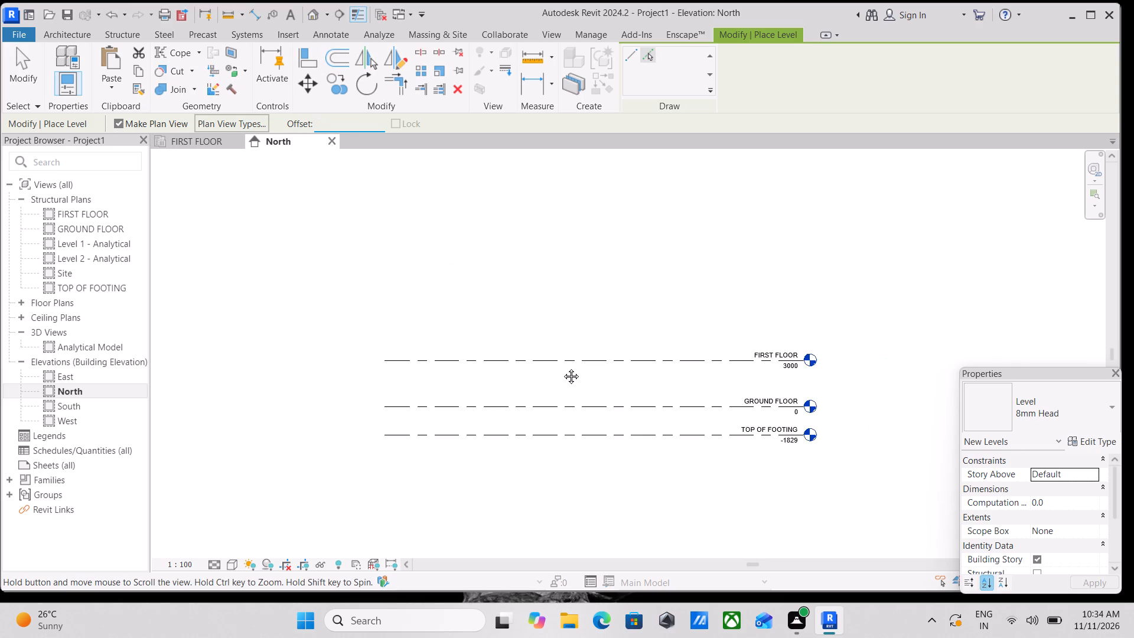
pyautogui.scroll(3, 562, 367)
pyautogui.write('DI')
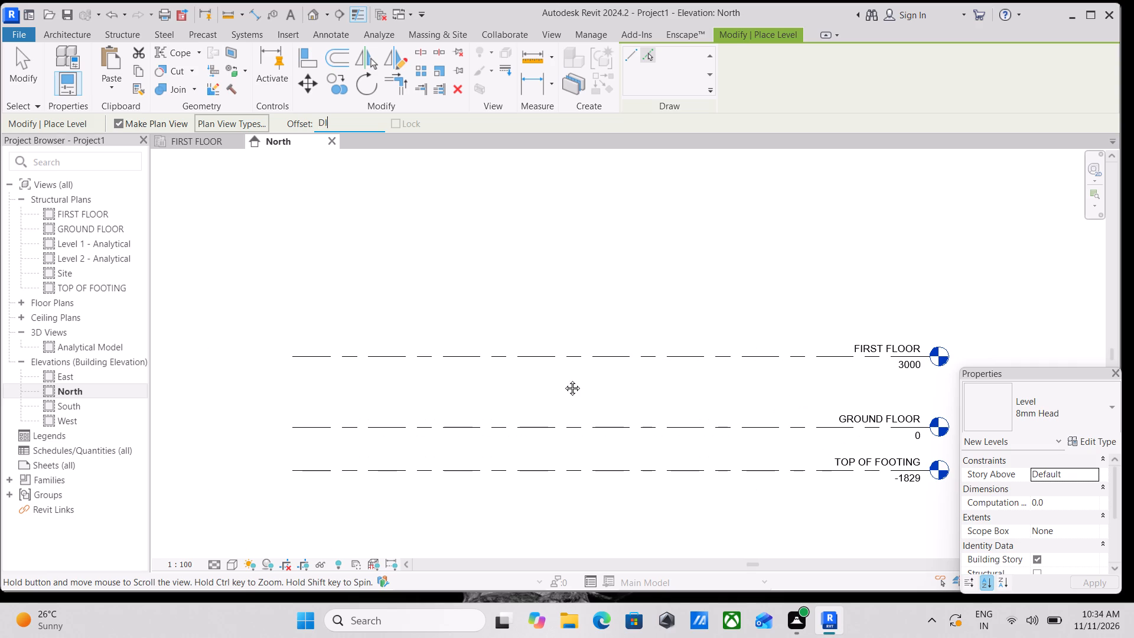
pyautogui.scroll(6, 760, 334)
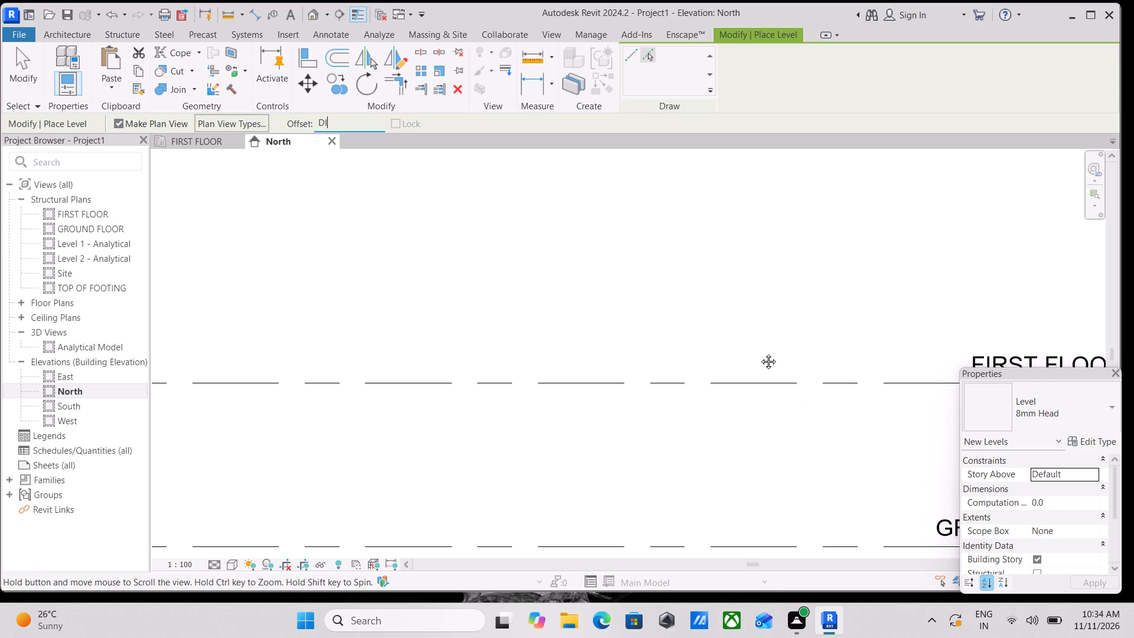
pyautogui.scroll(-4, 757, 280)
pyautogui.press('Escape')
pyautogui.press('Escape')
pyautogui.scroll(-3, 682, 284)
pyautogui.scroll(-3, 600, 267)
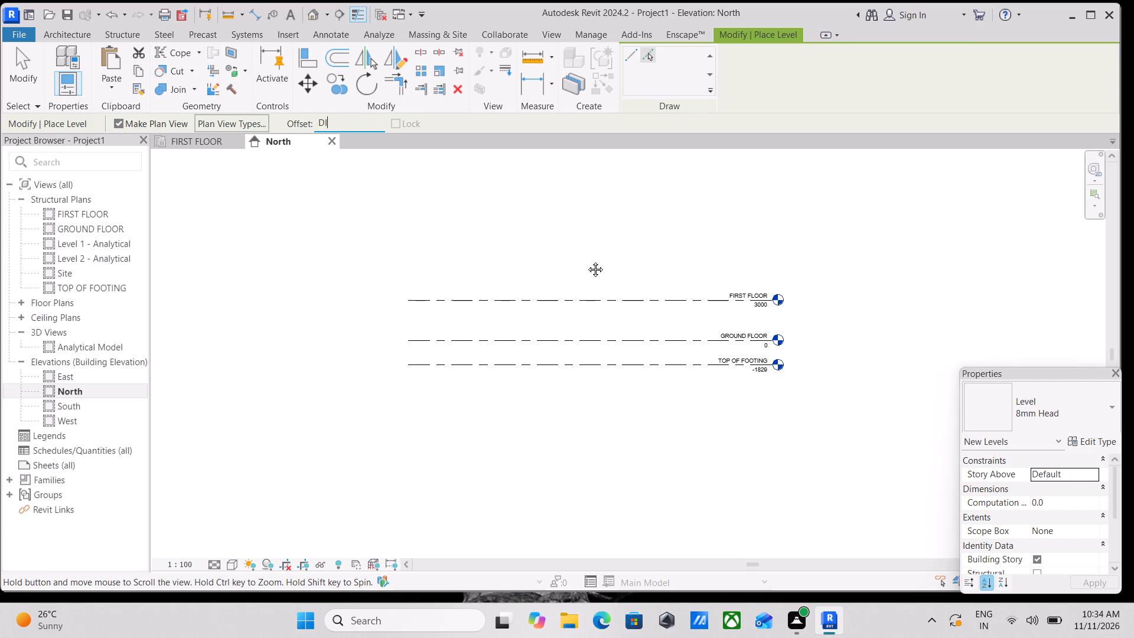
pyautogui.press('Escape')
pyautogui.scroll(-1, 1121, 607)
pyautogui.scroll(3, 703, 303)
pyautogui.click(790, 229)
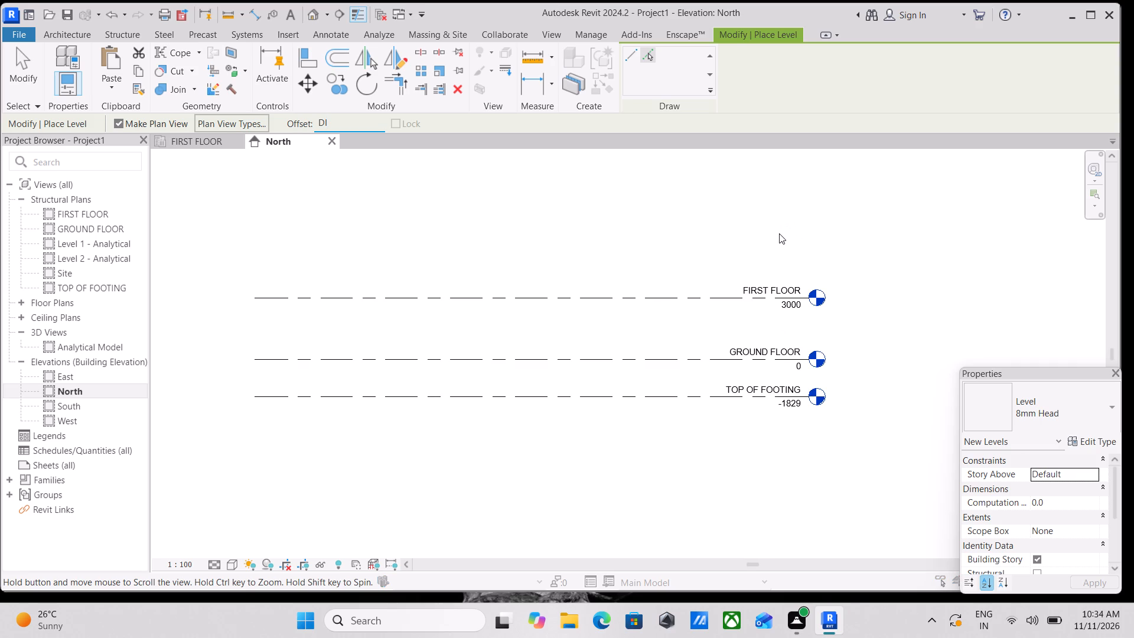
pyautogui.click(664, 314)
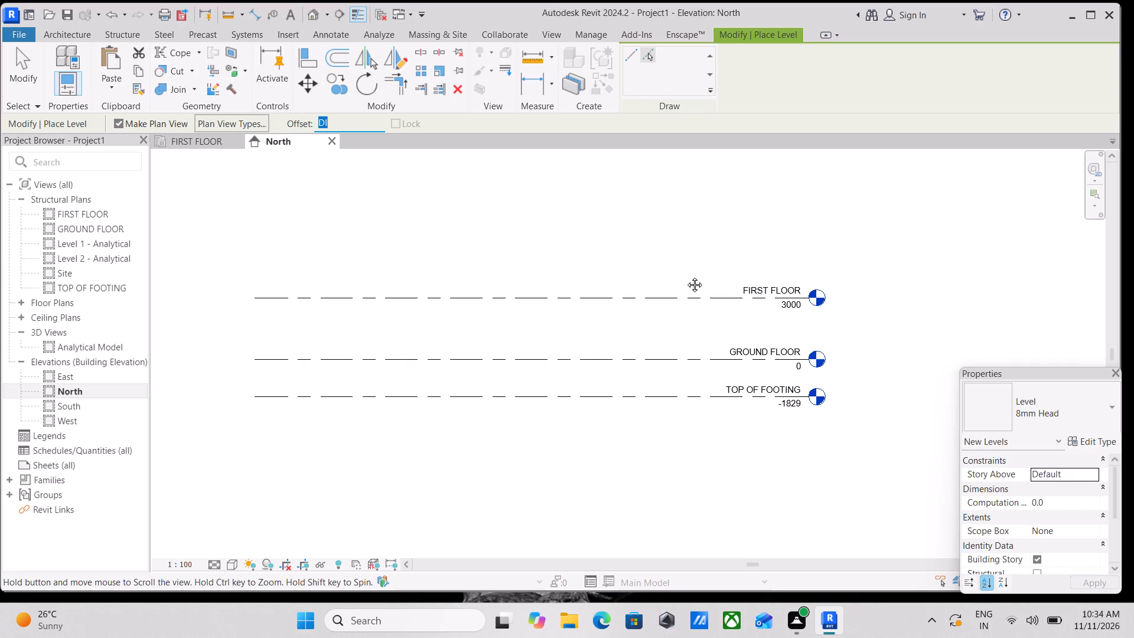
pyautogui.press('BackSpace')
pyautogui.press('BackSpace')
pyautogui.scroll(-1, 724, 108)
# Draw a new level 10' above FIRST FLOOR by tracing the full FIRST FLOOR line with that offset.
pyautogui.click(631, 53)
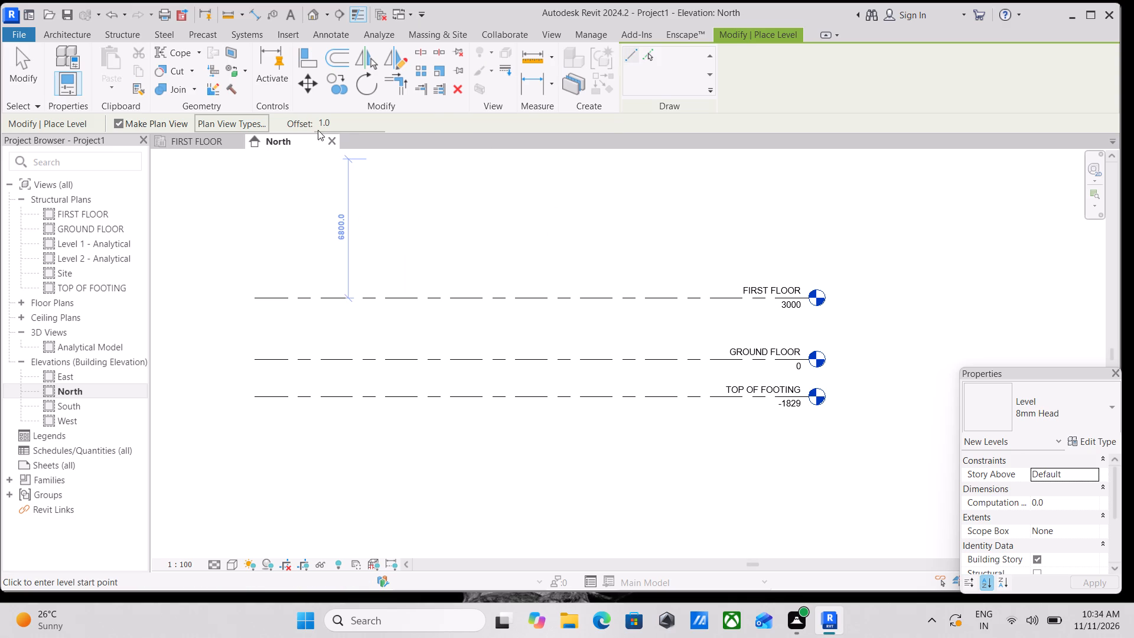
pyautogui.moveTo(347, 122); pyautogui.dragTo(298, 127)
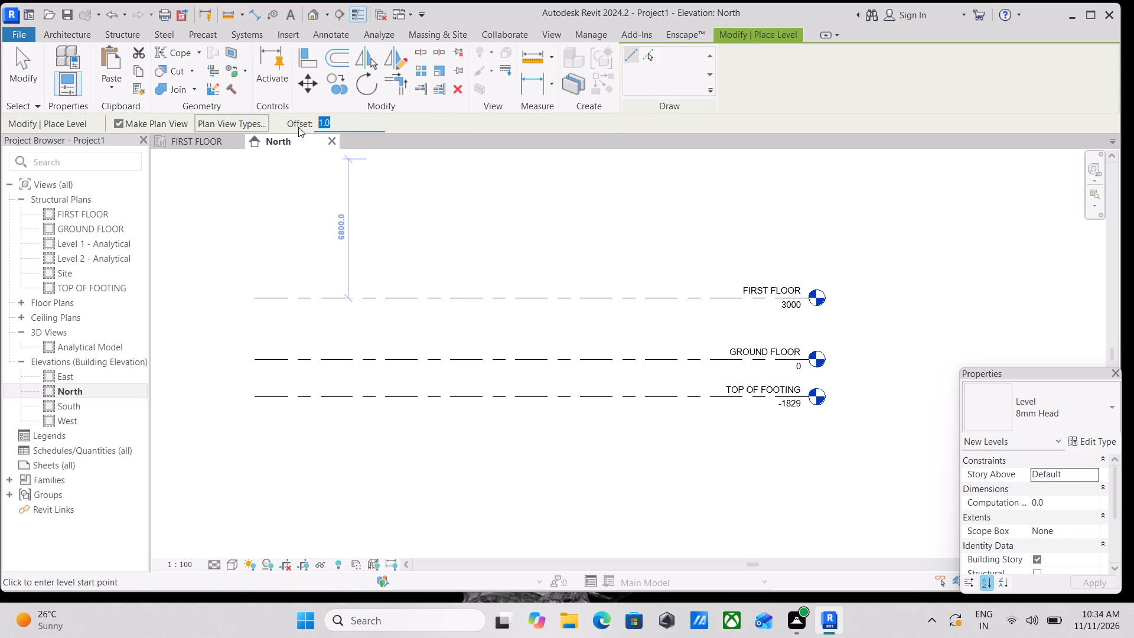
pyautogui.write("10'")
pyautogui.press('Return')
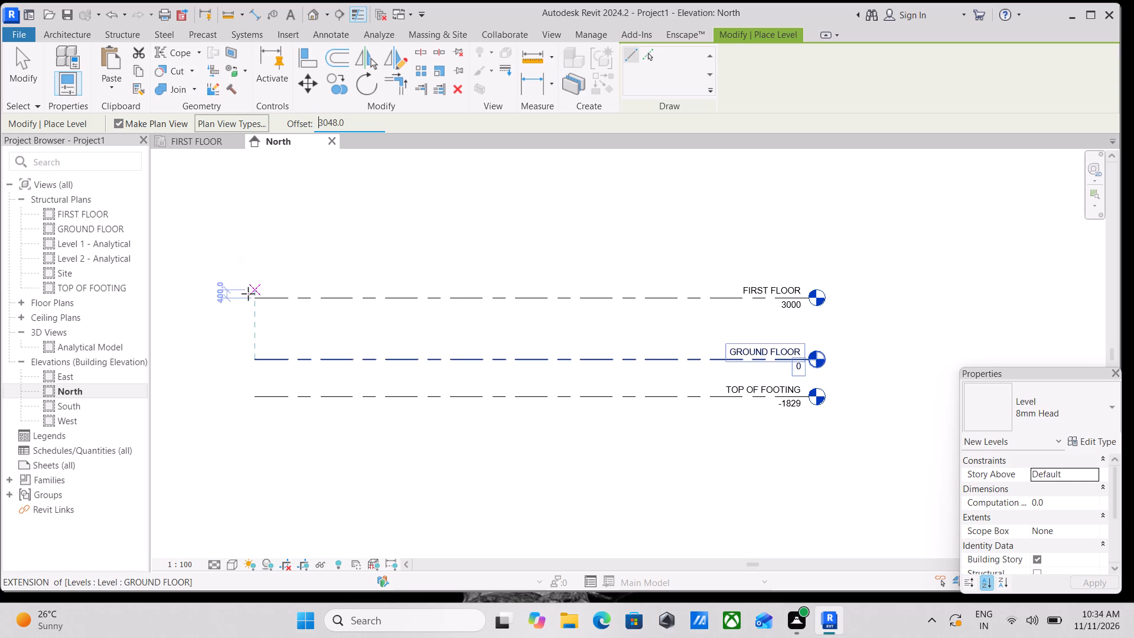
pyautogui.moveTo(249, 300); pyautogui.dragTo(273, 300)
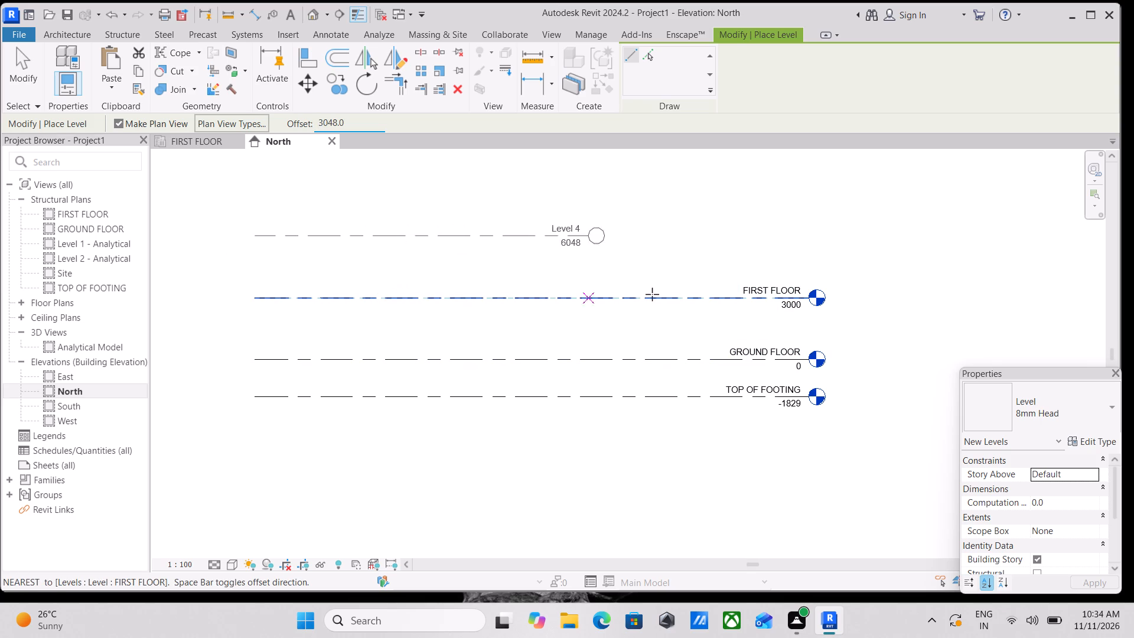
pyautogui.click(806, 297)
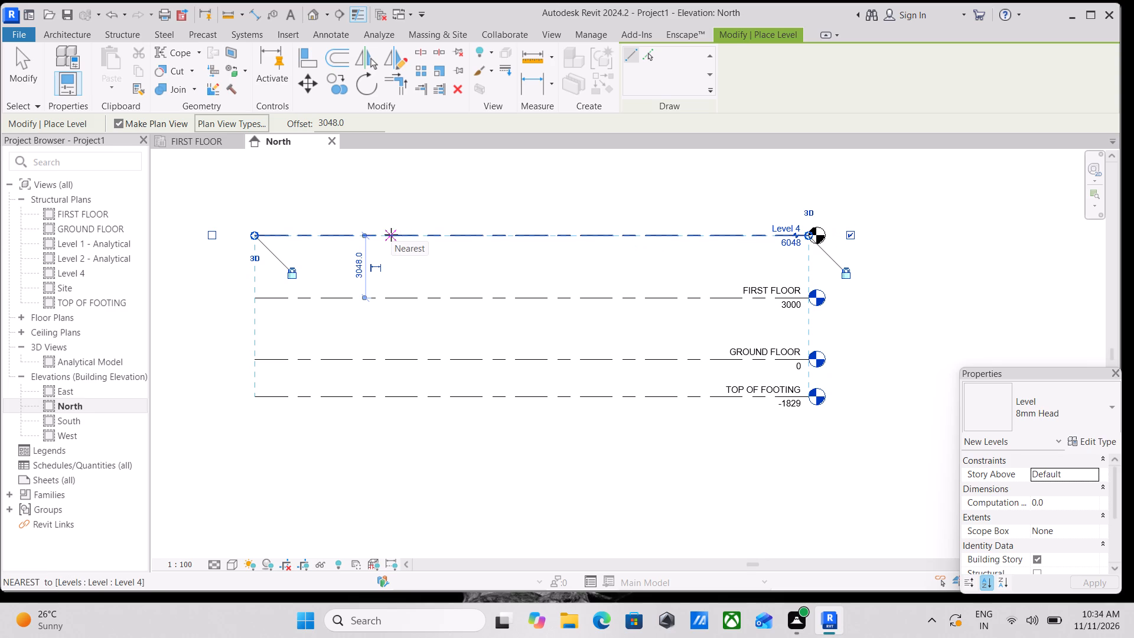
pyautogui.scroll(1, 295, 290)
pyautogui.moveTo(366, 249); pyautogui.dragTo(373, 339, button='middle')
pyautogui.scroll(1, 373, 339)
pyautogui.scroll(1, 259, 303)
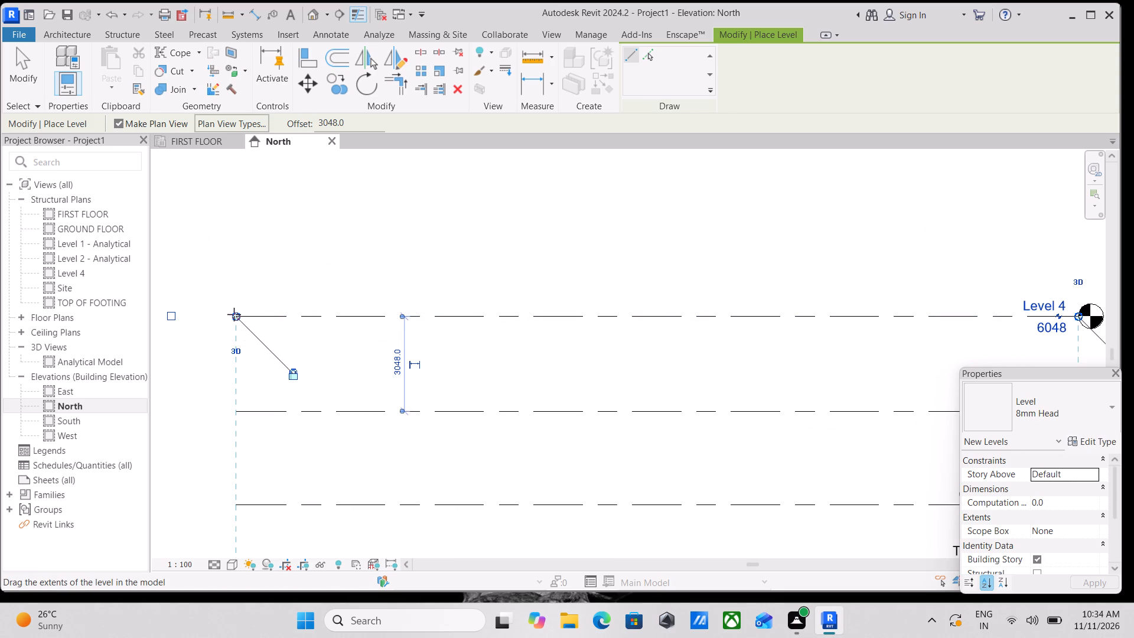
pyautogui.click(235, 314)
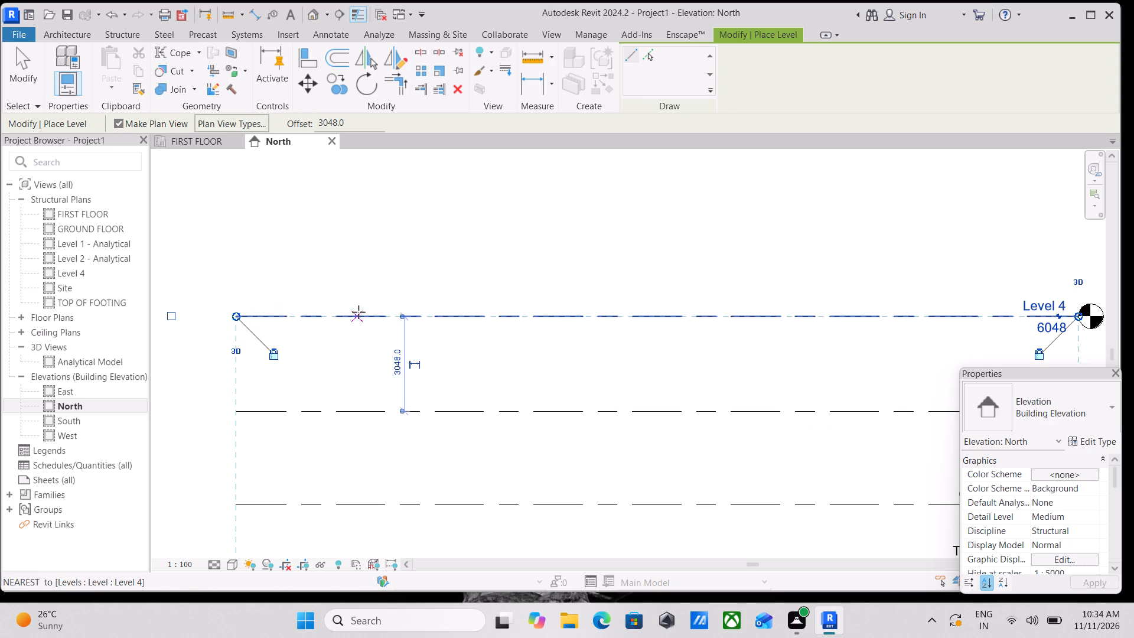
pyautogui.scroll(-10, 414, 255)
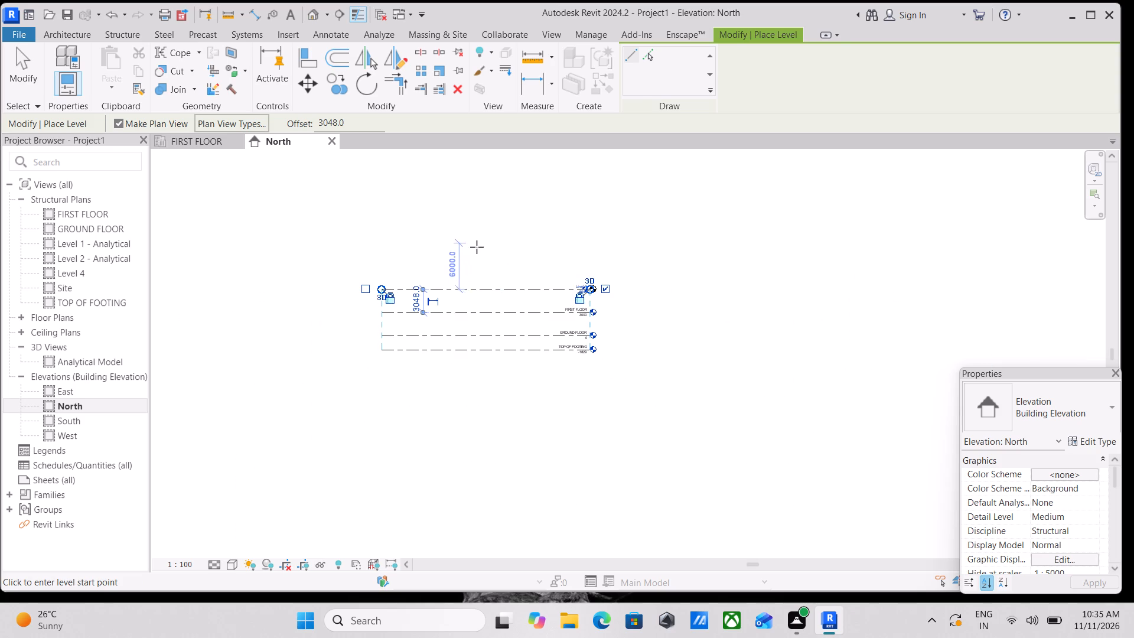
pyautogui.scroll(7, 463, 258)
pyautogui.press('Escape')
pyautogui.press('Escape')
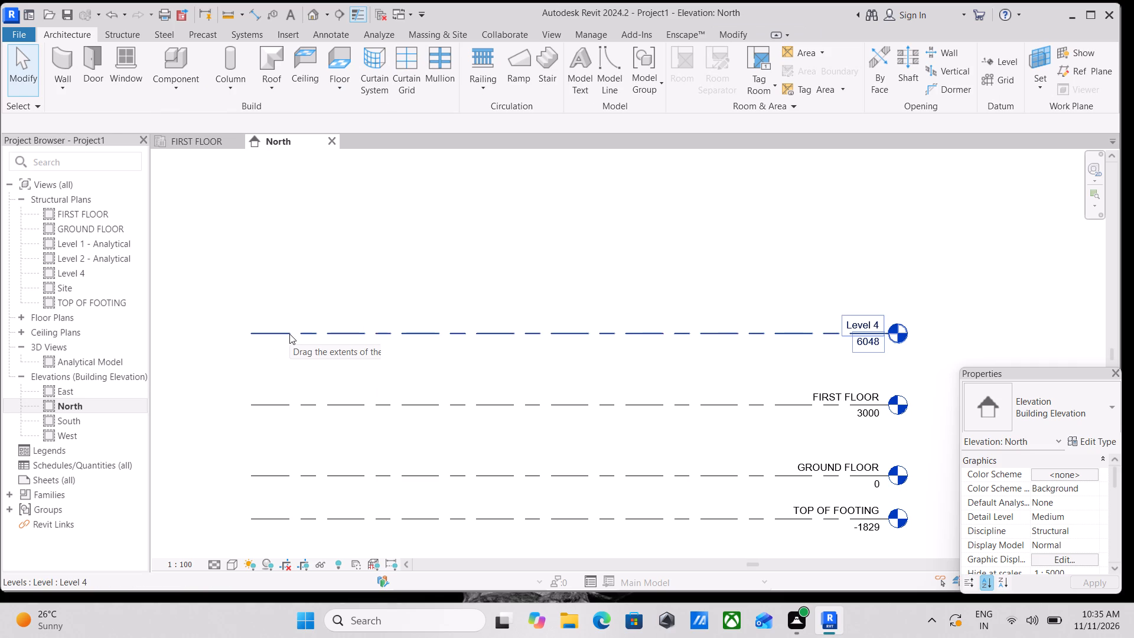
# Set up another new level with a 10' offset for drawing above Level 4.
pyautogui.scroll(1, 666, 145)
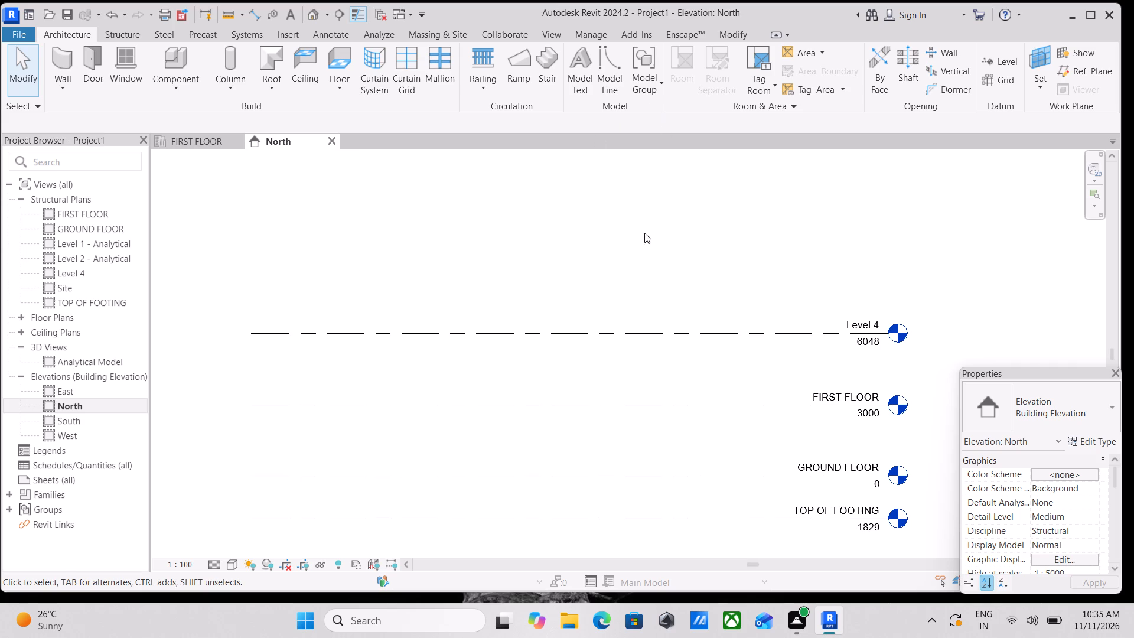
pyautogui.scroll(2, 644, 233)
pyautogui.scroll(-2, 537, 241)
pyautogui.moveTo(395, 243); pyautogui.dragTo(457, 248, button='middle')
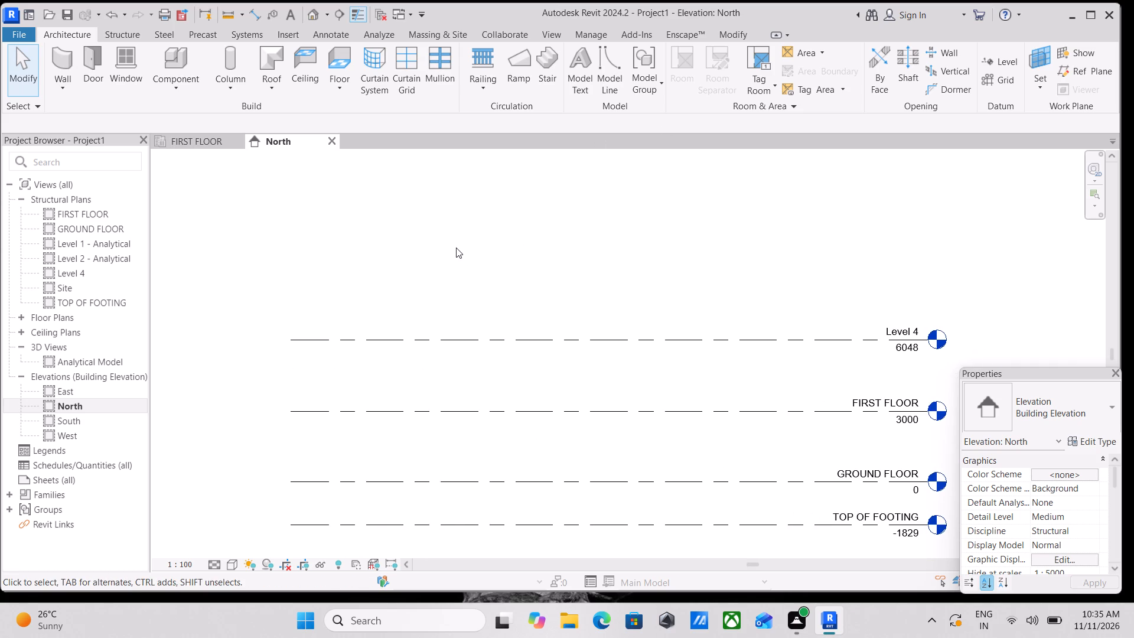
pyautogui.scroll(2, 449, 248)
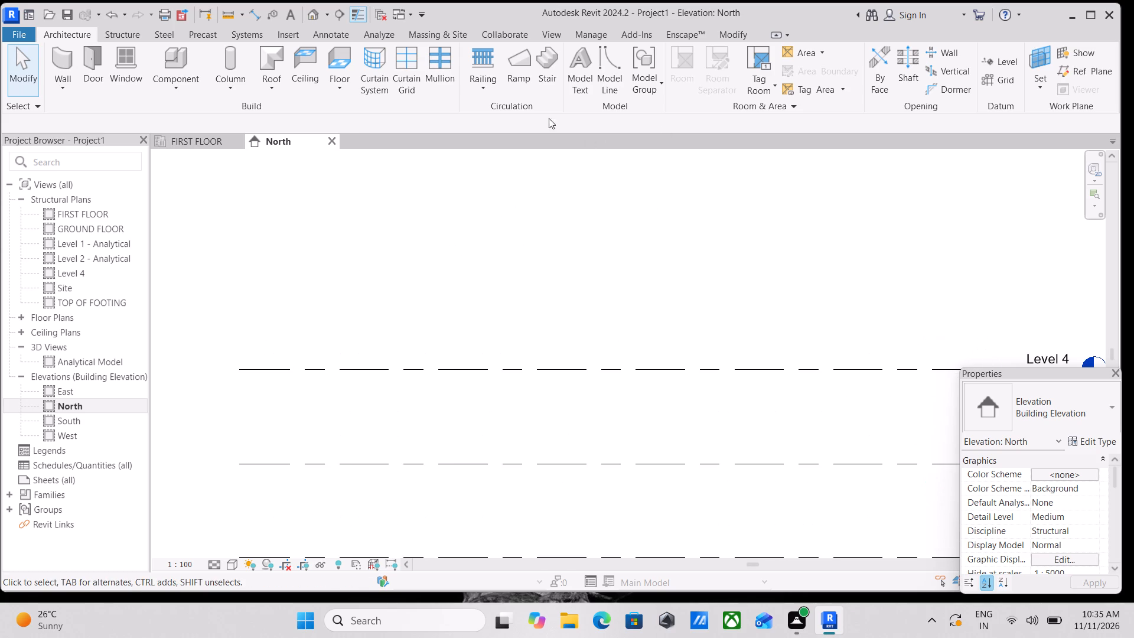
pyautogui.write('LL')
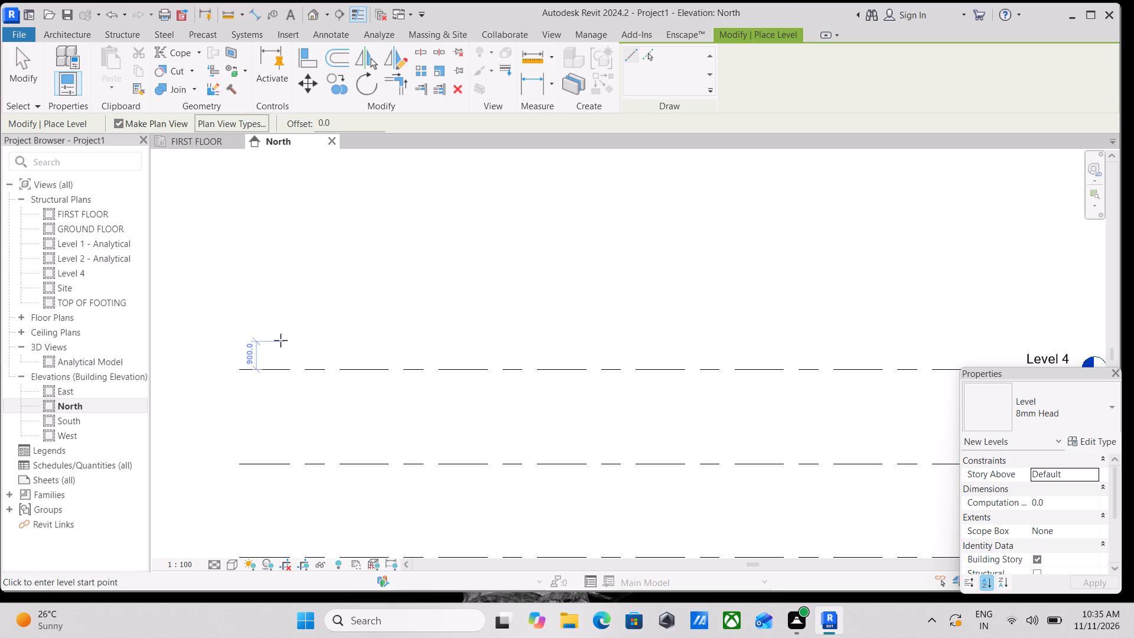
pyautogui.click(239, 374)
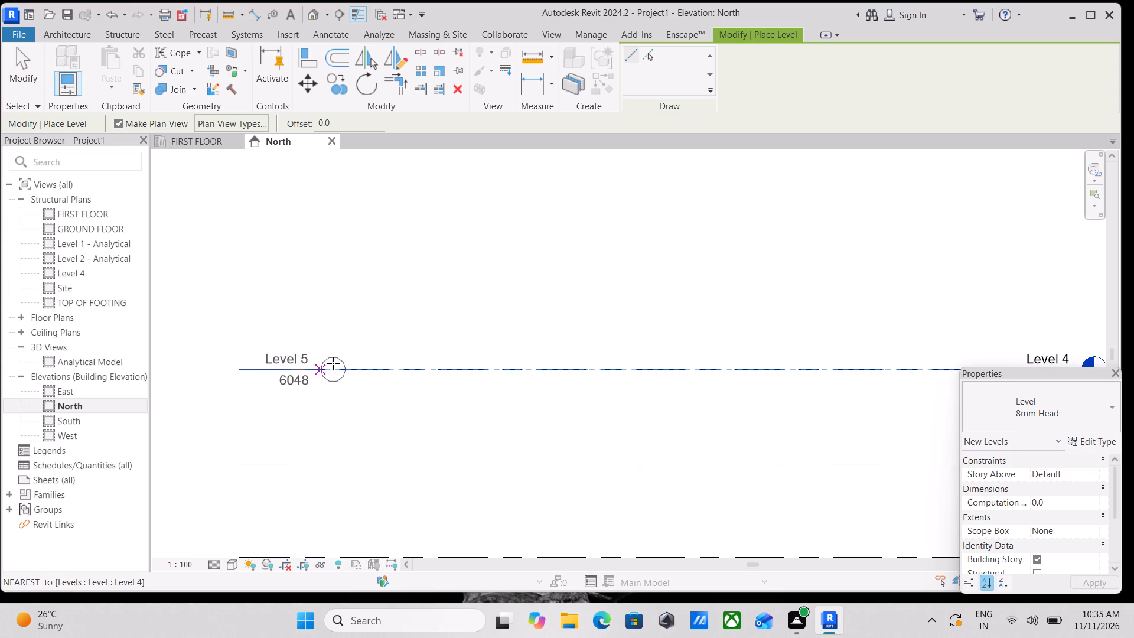
pyautogui.press('Escape')
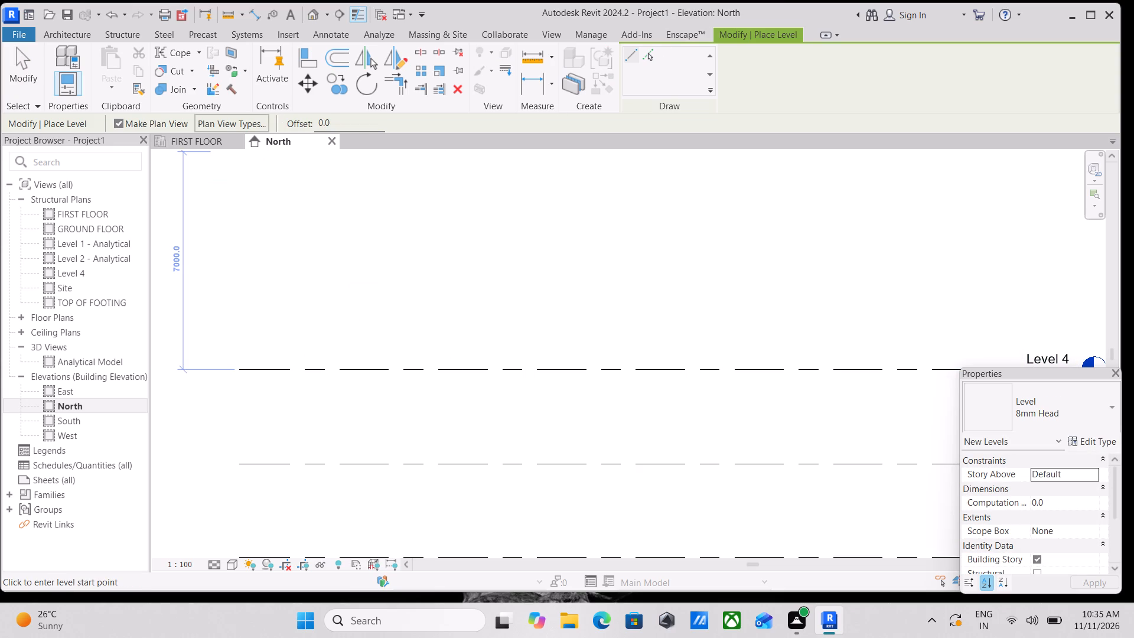
pyautogui.moveTo(350, 119); pyautogui.dragTo(311, 124)
pyautogui.write("10'")
pyautogui.press('Return')
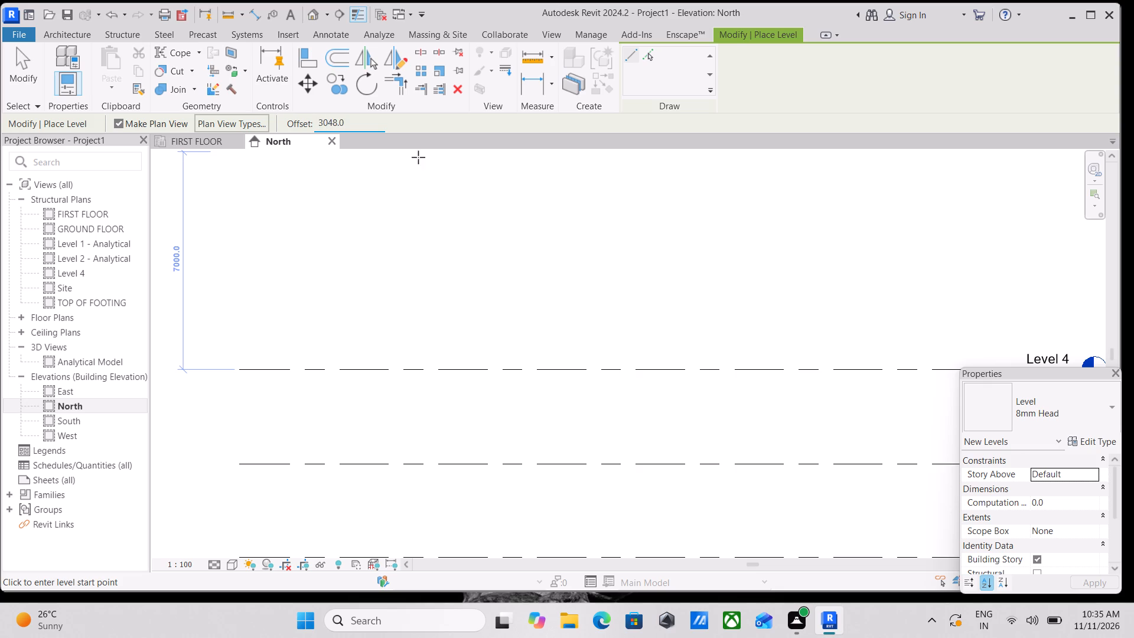
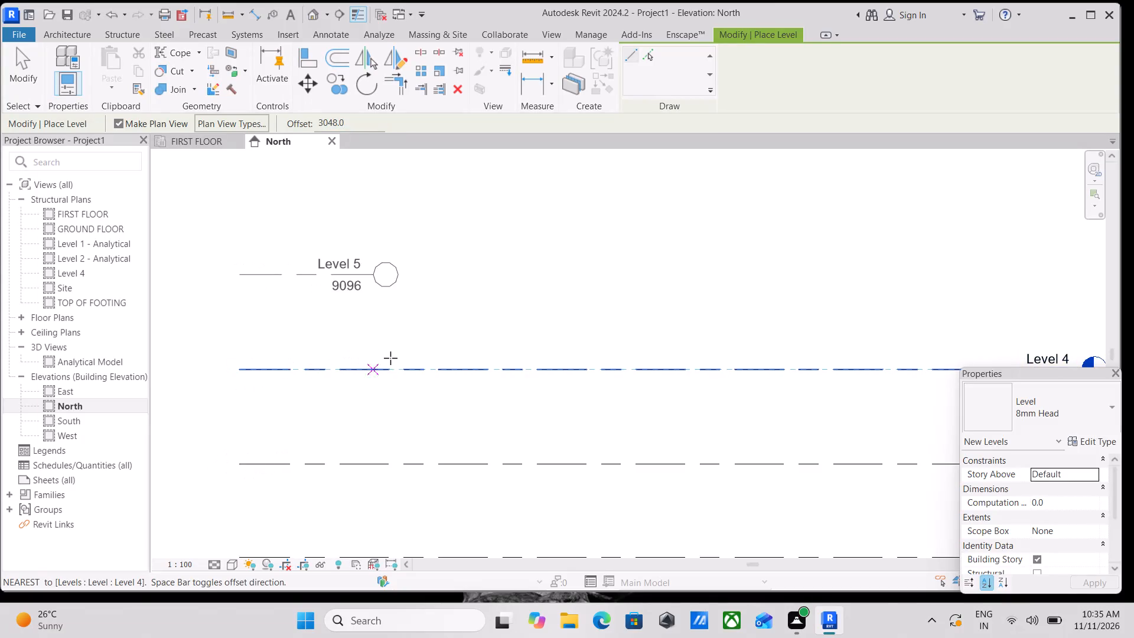
# Finish the new level 10' above Level 4 by ending it at Level 4's level-head endpoint, and leave the command.
pyautogui.moveTo(380, 357); pyautogui.dragTo(196, 353, button='middle')
pyautogui.moveTo(469, 355); pyautogui.dragTo(343, 371, button='middle')
pyautogui.moveTo(618, 363); pyautogui.dragTo(368, 393, button='middle')
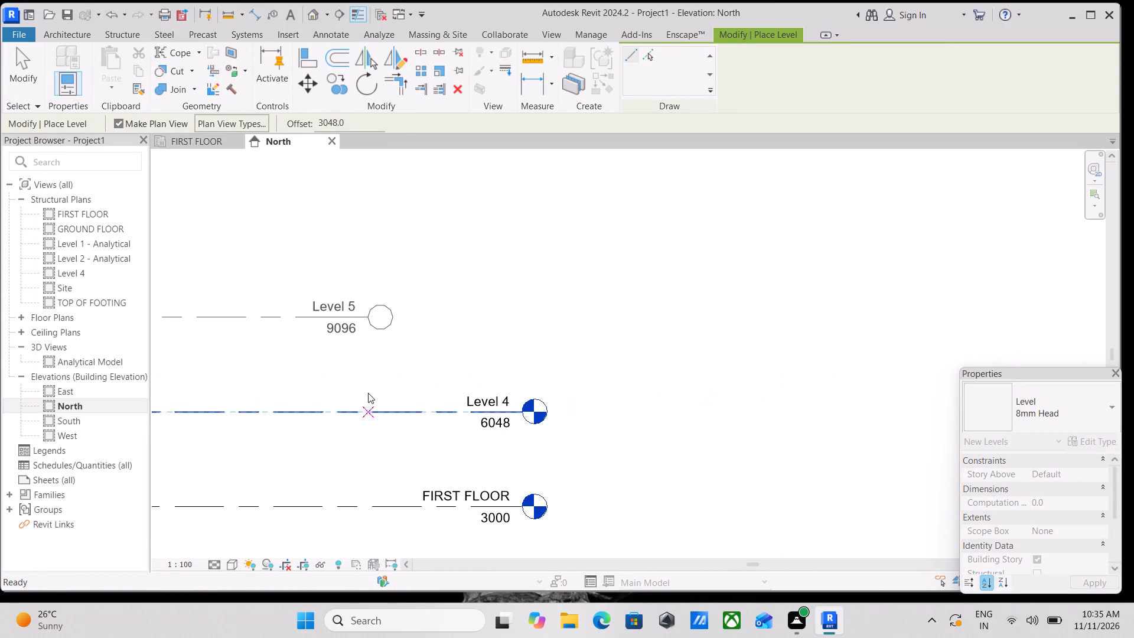
pyautogui.scroll(2, 450, 401)
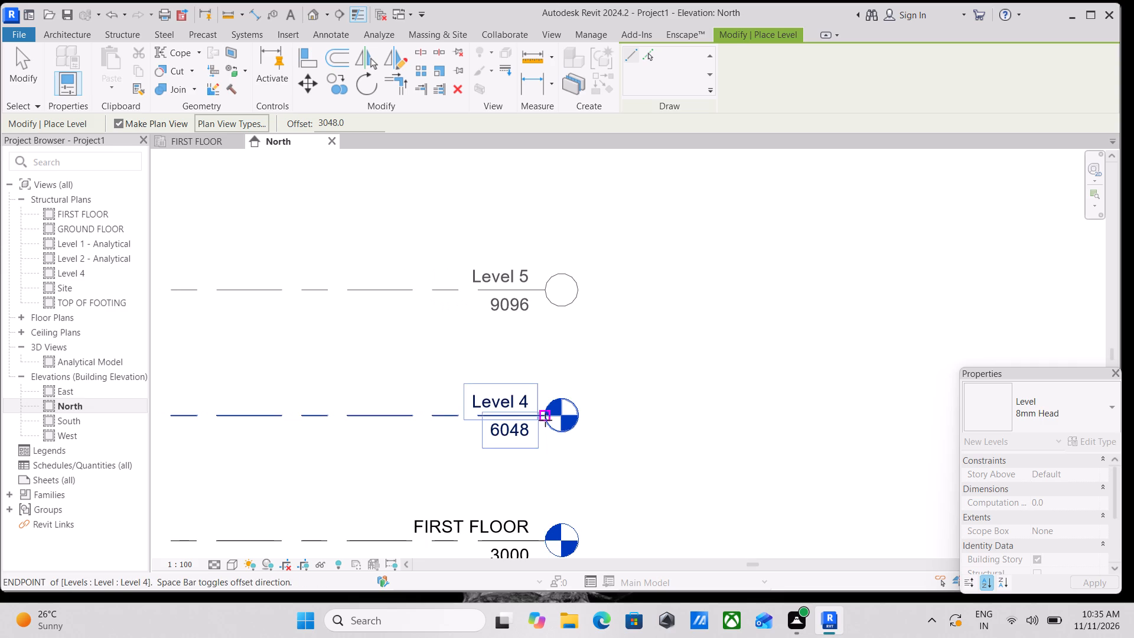
pyautogui.click(545, 420)
pyautogui.press('Escape')
pyautogui.press('Escape')
pyautogui.scroll(-2, 582, 339)
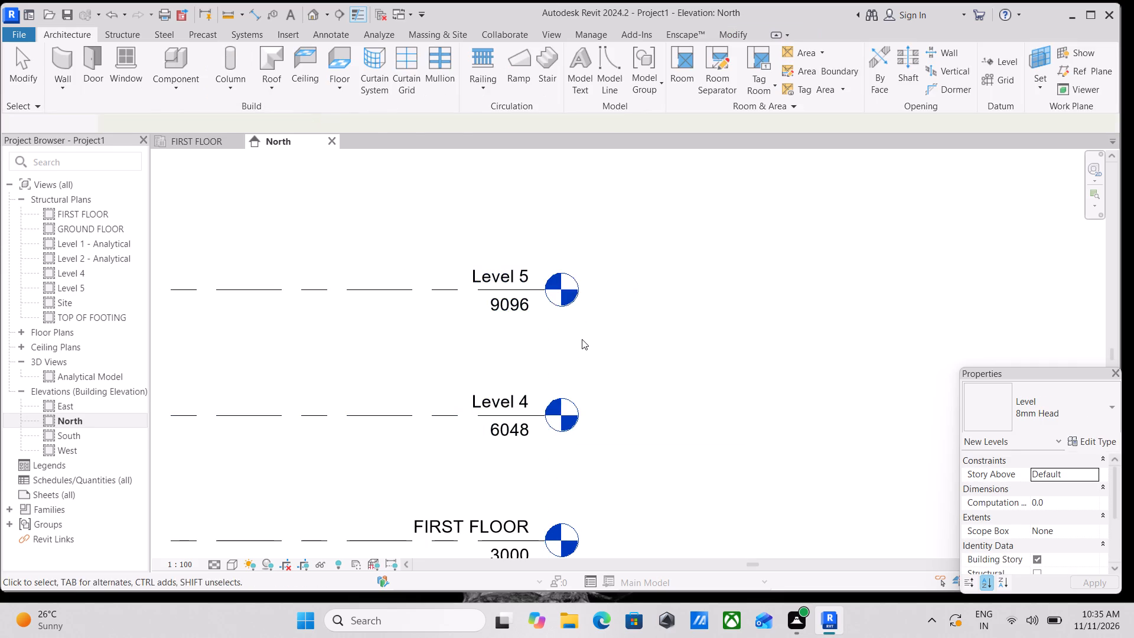
pyautogui.scroll(-2, 582, 339)
pyautogui.press('Escape')
pyautogui.scroll(3, 513, 431)
pyautogui.press('Escape')
# Rename Level 4 as SECOND FLR, without renaming its corresponding views.
pyautogui.scroll(4, 548, 353)
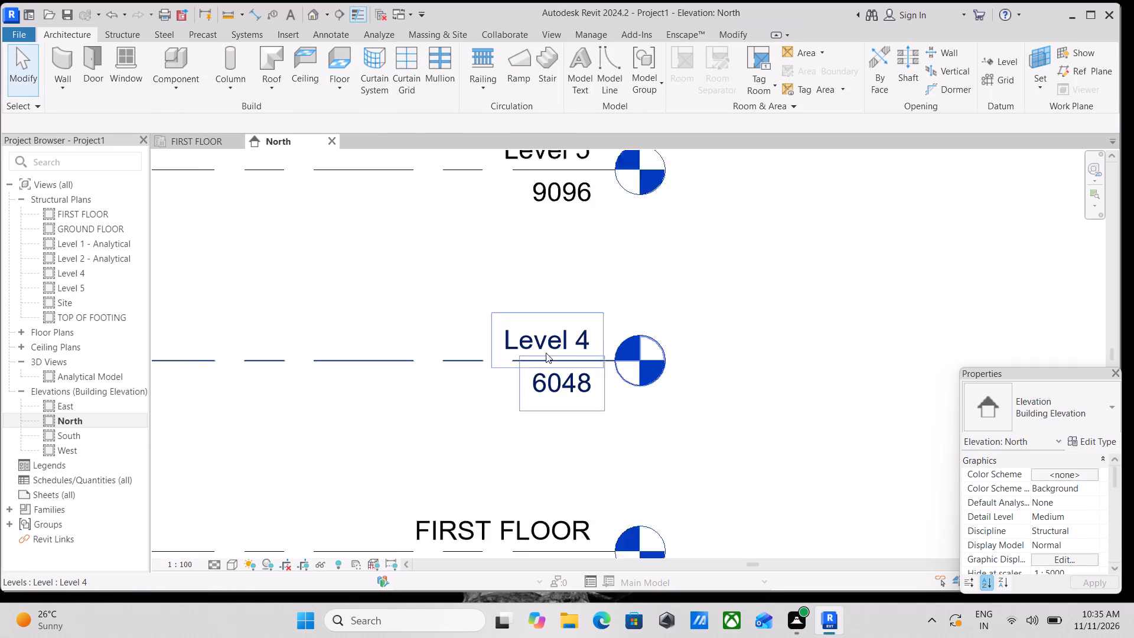
pyautogui.scroll(9, 546, 353)
pyautogui.doubleClick(561, 333)
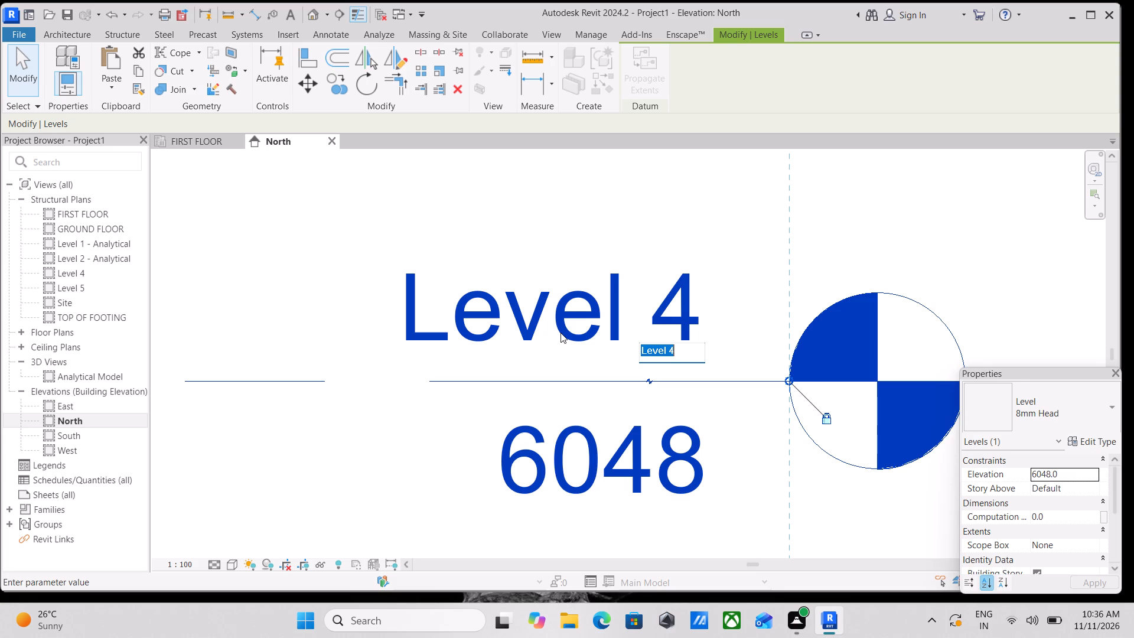
pyautogui.scroll(-5, 561, 333)
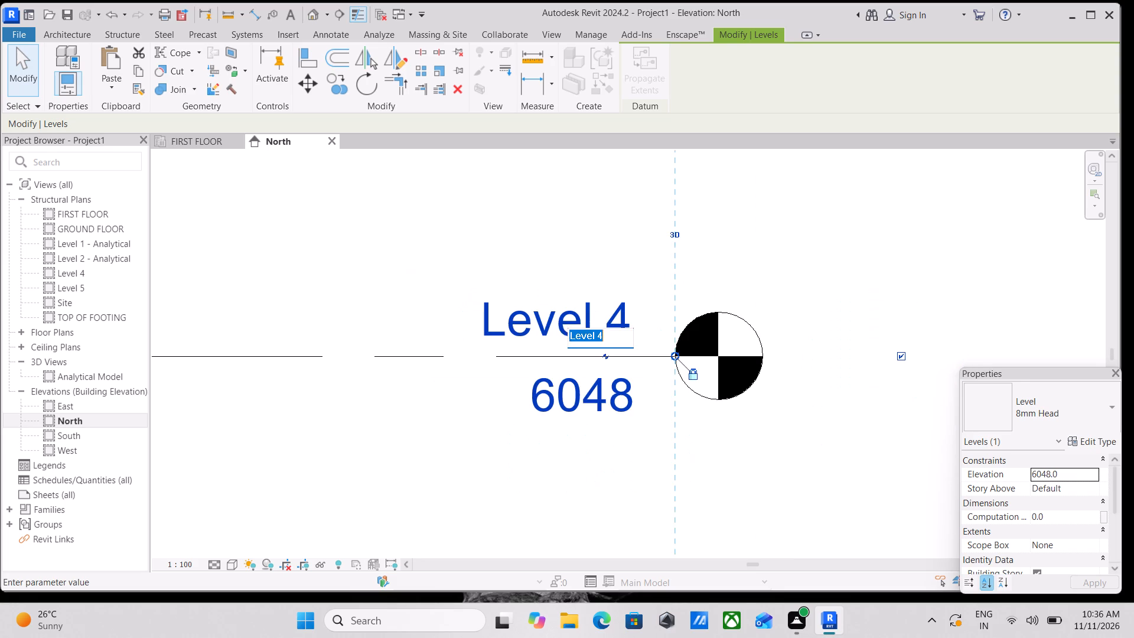
pyautogui.scroll(-4, 599, 331)
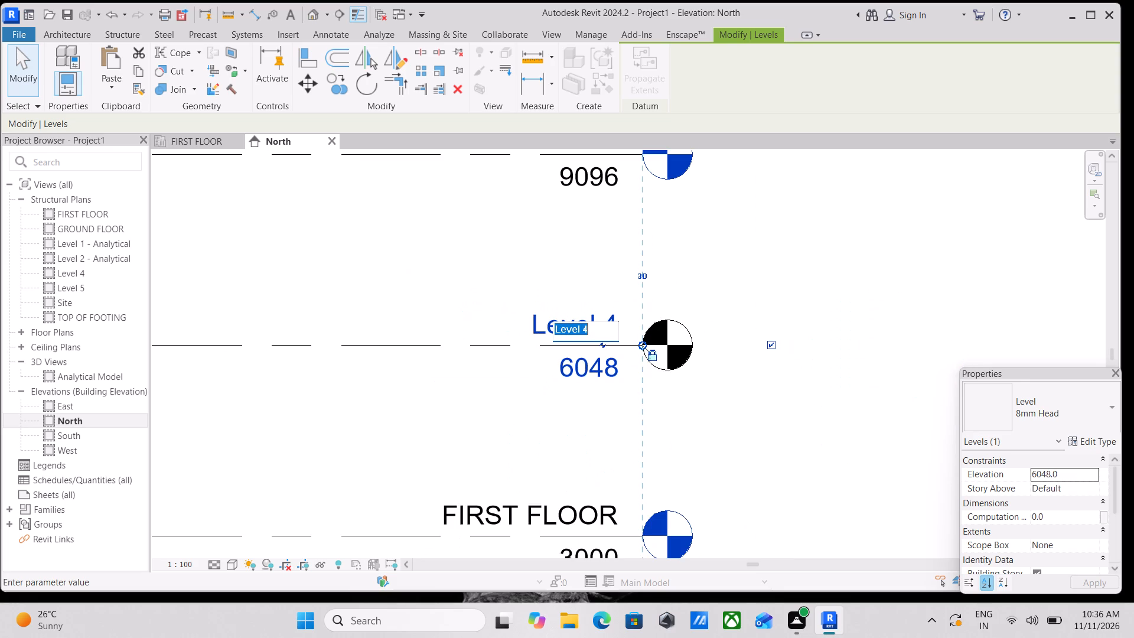
pyautogui.press('s')
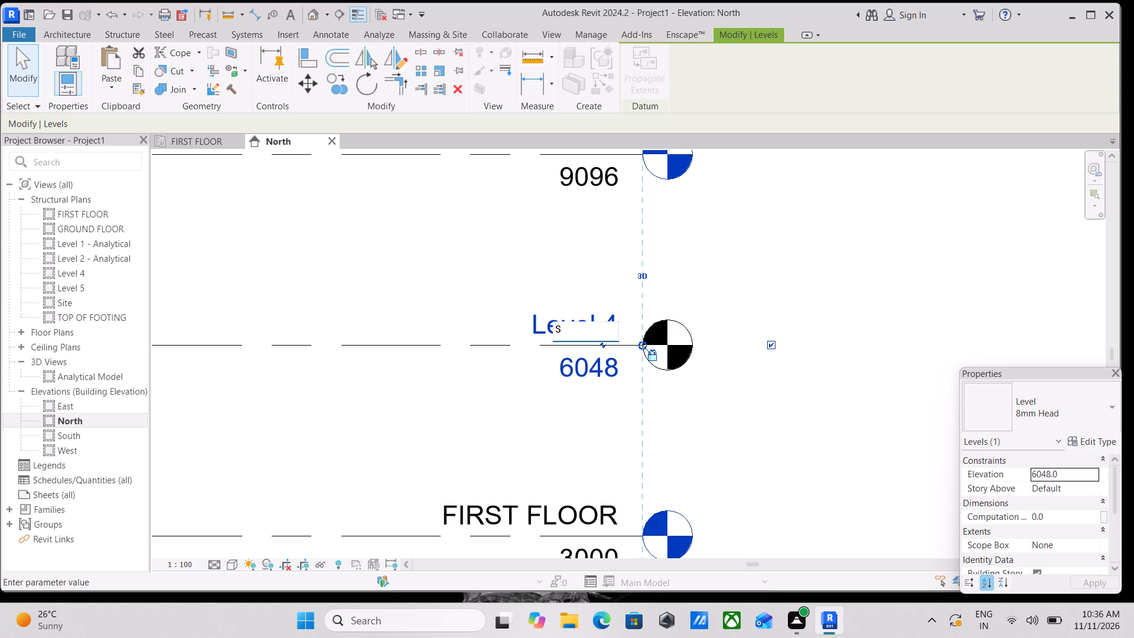
pyautogui.press('e')
pyautogui.write('COP')
pyautogui.press('BackSpace')
pyautogui.write('ND')
pyautogui.press('space')
pyautogui.write('FL')
pyautogui.press('r')
pyautogui.press('Return')
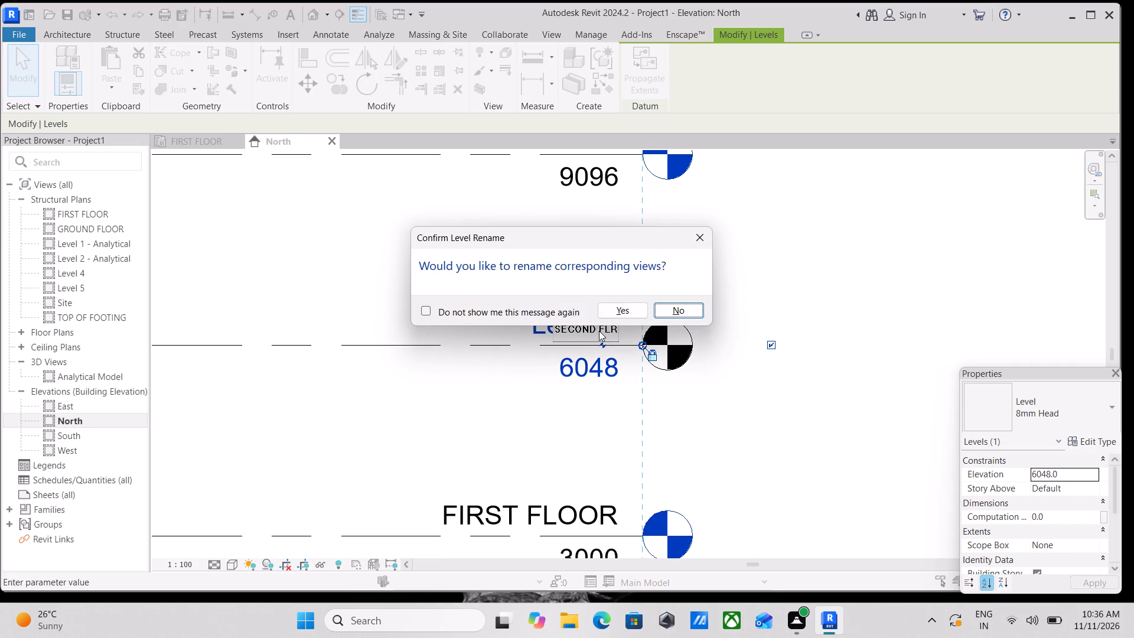
pyautogui.press('Return')
# Rename Level 5 as 3RD FLR and rename its corresponding views too.
pyautogui.scroll(3, 614, 337)
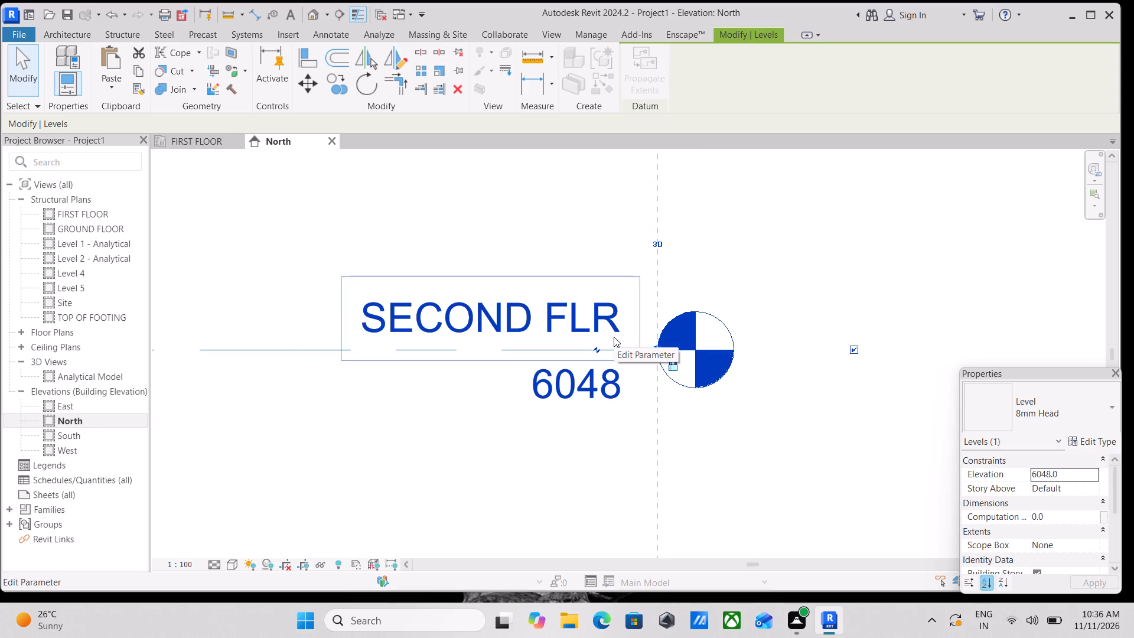
pyautogui.scroll(-9, 536, 316)
pyautogui.moveTo(535, 320); pyautogui.dragTo(636, 355, button='middle')
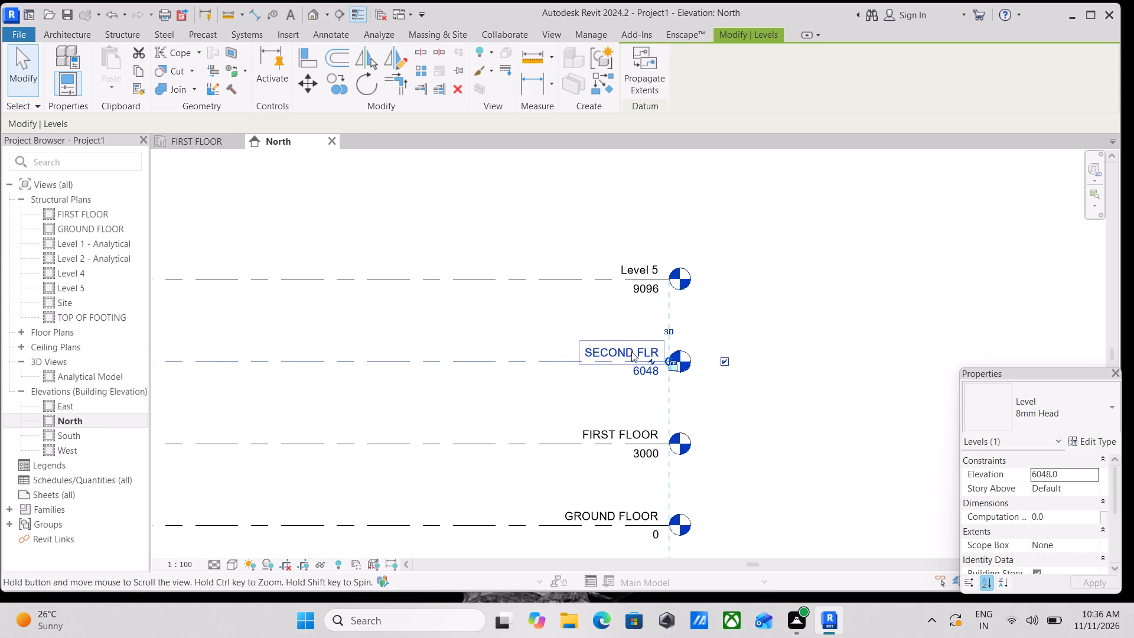
pyautogui.scroll(4, 626, 328)
pyautogui.scroll(3, 653, 262)
pyautogui.click(653, 262)
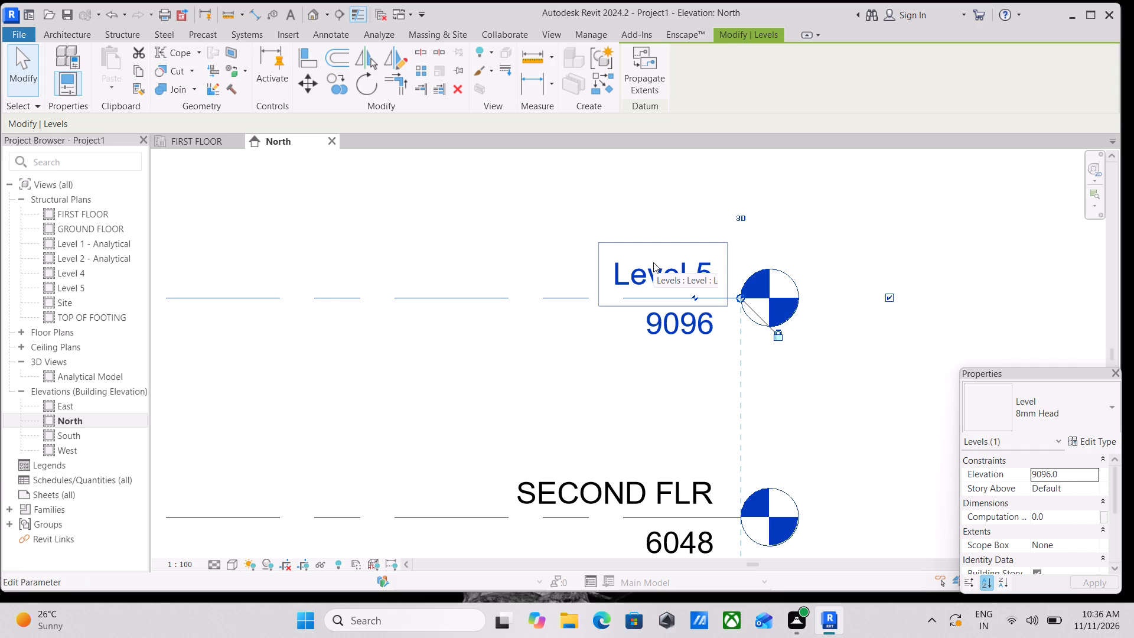
pyautogui.scroll(-2, 658, 258)
pyautogui.scroll(3, 660, 262)
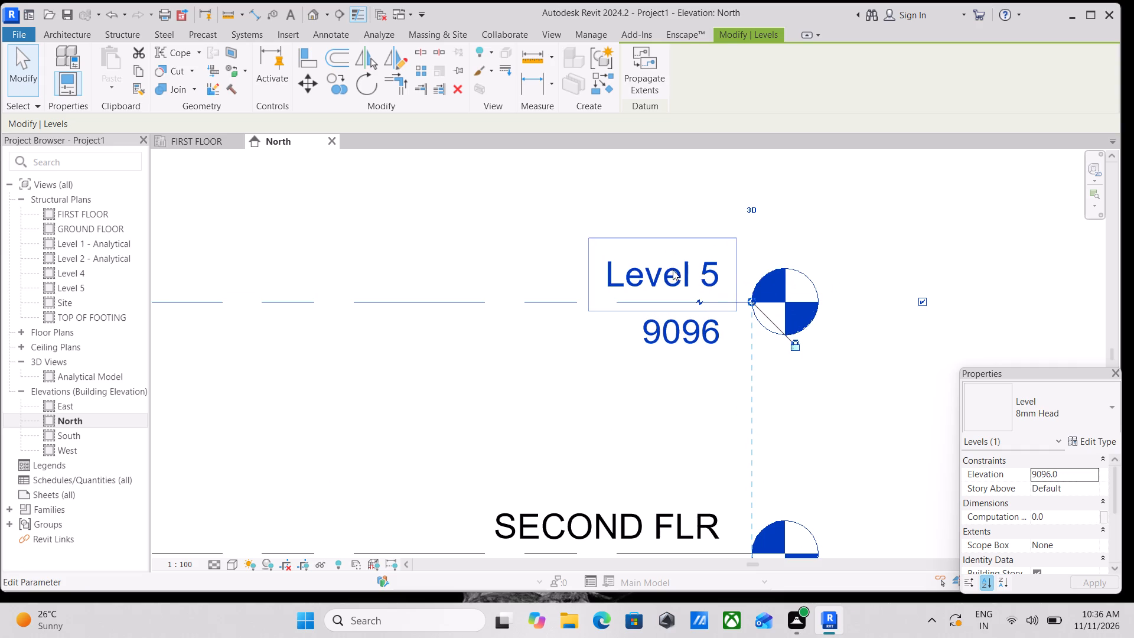
pyautogui.doubleClick(674, 273)
pyautogui.click(668, 271)
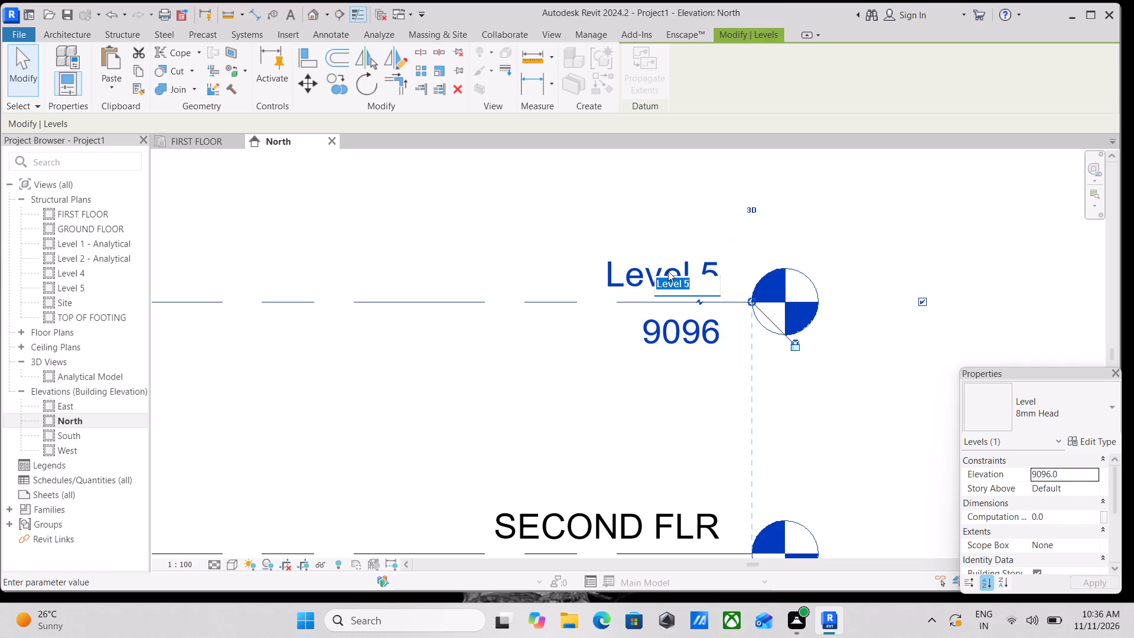
pyautogui.press('3')
pyautogui.press('3')
pyautogui.press('BackSpace')
pyautogui.press('BackSpace')
pyautogui.press('3')
pyautogui.write('RD FLR')
pyautogui.press('Return')
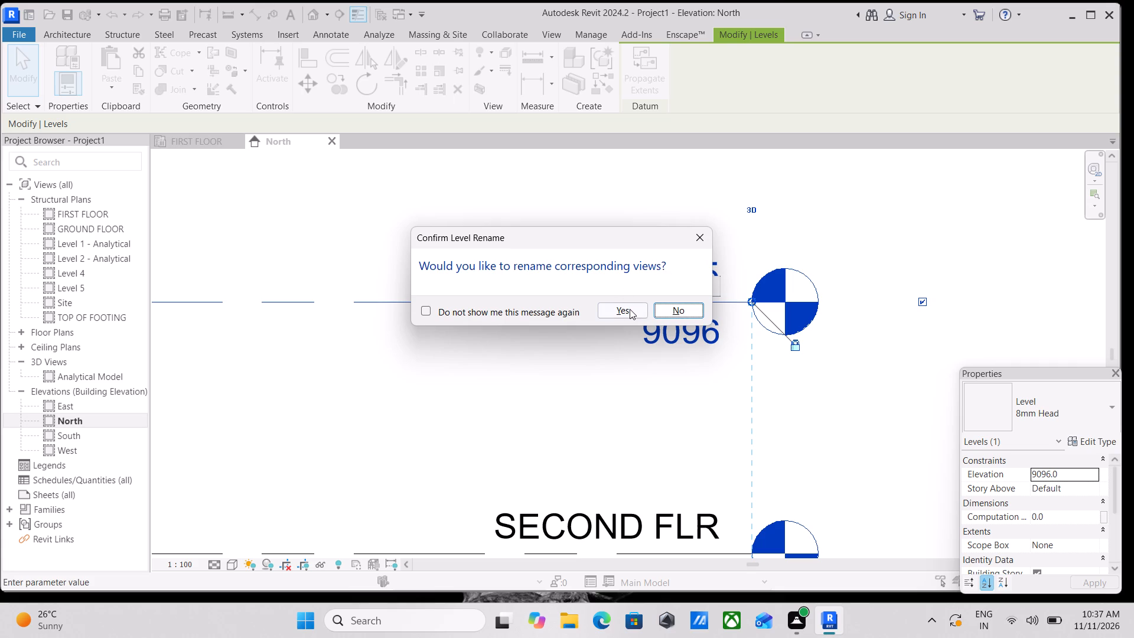
pyautogui.click(630, 309)
# Examine the full stack of levels in the North elevation, from TOP OF FOOTING up to 3RD FLR.
pyautogui.scroll(-3, 633, 309)
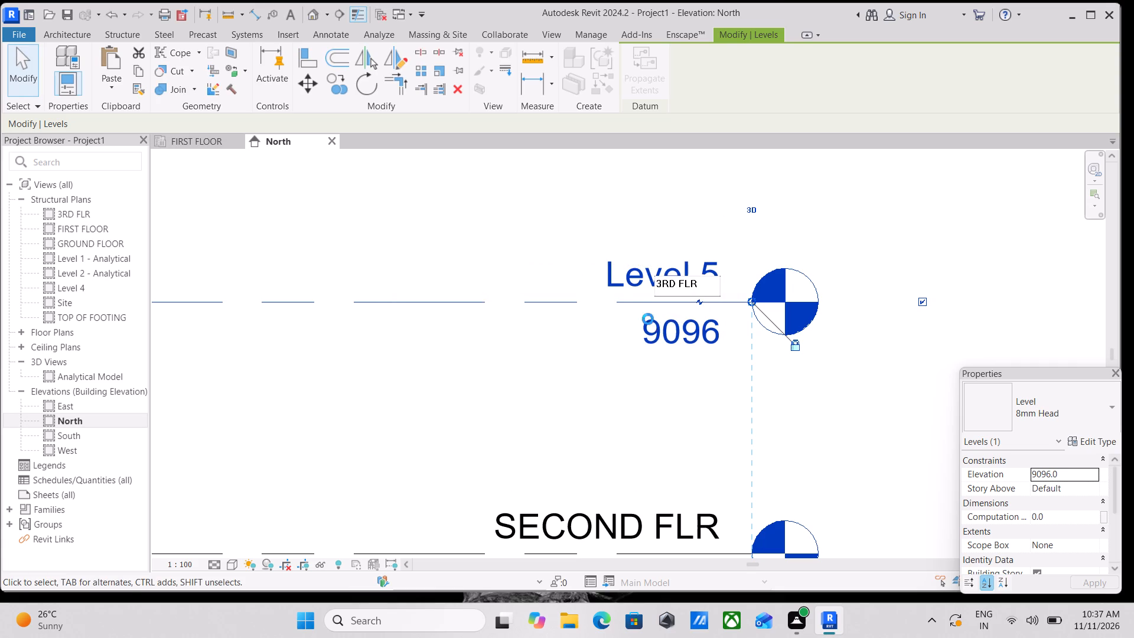
pyautogui.scroll(-3, 660, 310)
pyautogui.scroll(-6, 493, 279)
pyautogui.scroll(-3, 363, 310)
pyautogui.moveTo(353, 309); pyautogui.dragTo(411, 276, button='middle')
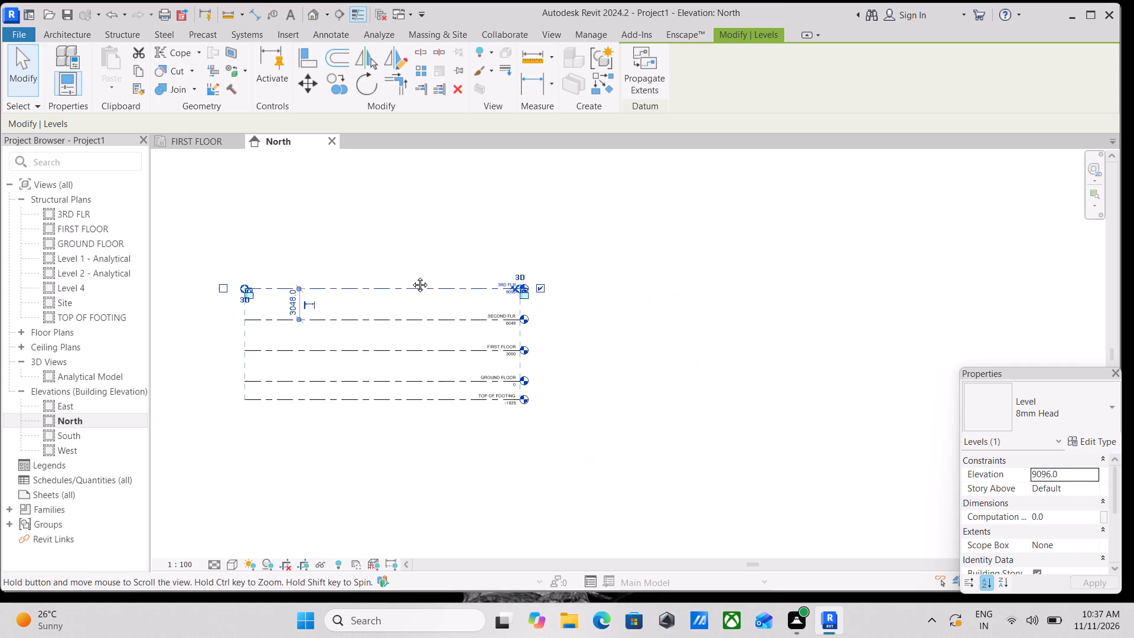
pyautogui.moveTo(411, 276); pyautogui.dragTo(454, 263, button='middle')
pyautogui.scroll(3, 454, 263)
pyautogui.scroll(4, 617, 359)
pyautogui.press('Escape')
pyautogui.scroll(3, 517, 404)
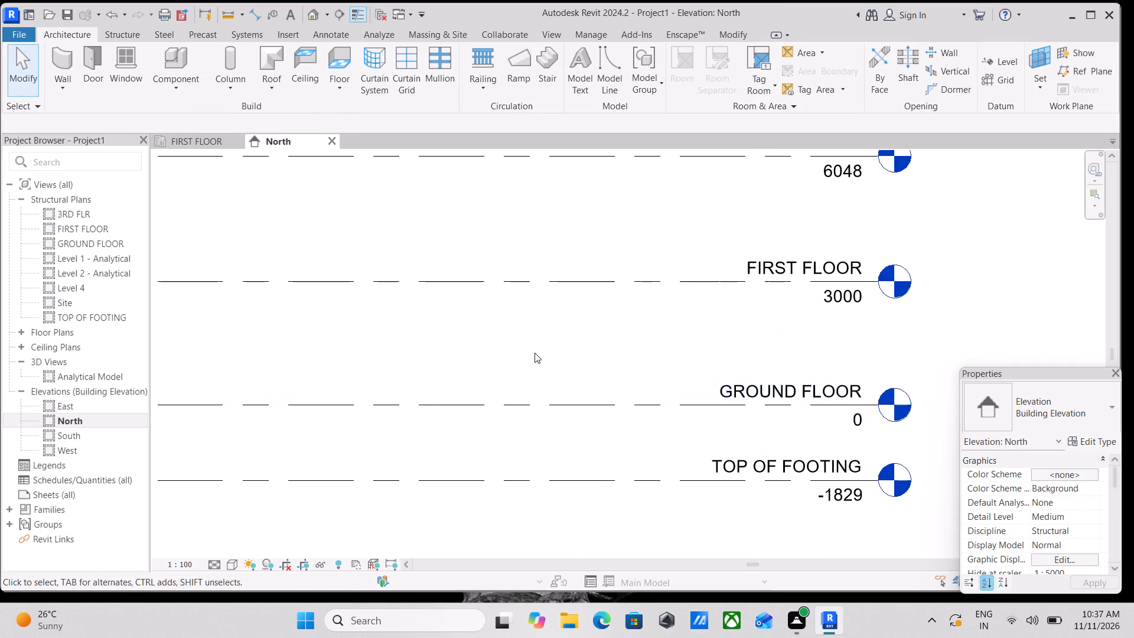
pyautogui.scroll(-2, 535, 353)
pyautogui.moveTo(535, 353); pyautogui.dragTo(653, 275, button='middle')
pyautogui.scroll(1, 643, 279)
pyautogui.moveTo(524, 272); pyautogui.dragTo(601, 187, button='middle')
pyautogui.scroll(-3, 562, 243)
pyautogui.moveTo(562, 243); pyautogui.dragTo(615, 280, button='middle')
pyautogui.scroll(3, 610, 288)
pyautogui.moveTo(559, 294); pyautogui.dragTo(552, 341, button='middle')
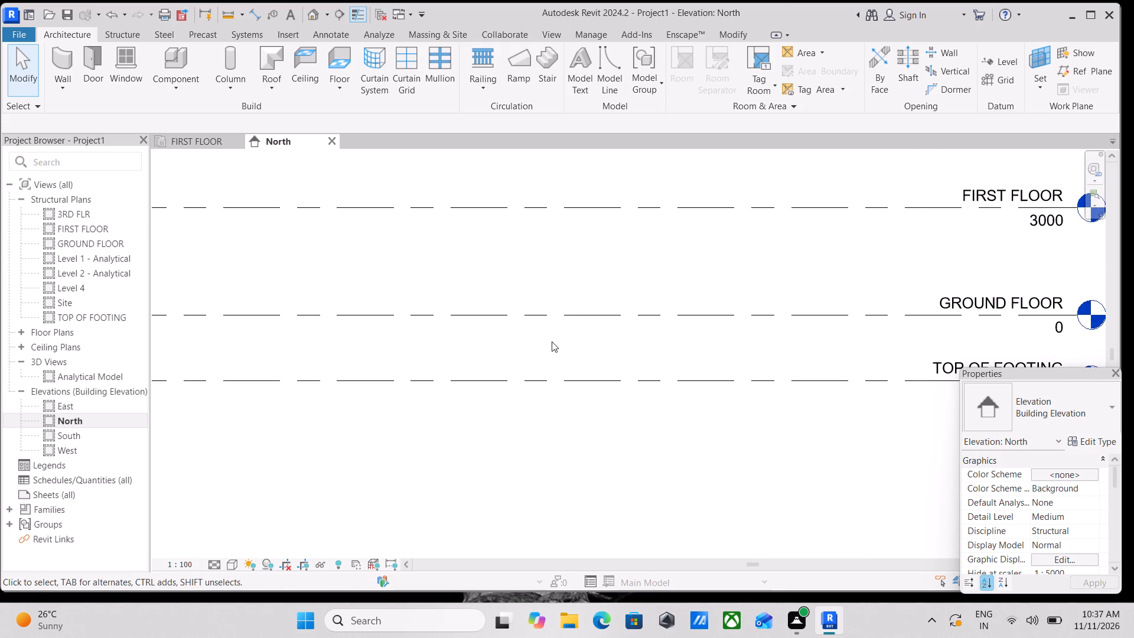
pyautogui.scroll(-4, 552, 341)
pyautogui.moveTo(561, 298); pyautogui.dragTo(563, 302, button='middle')
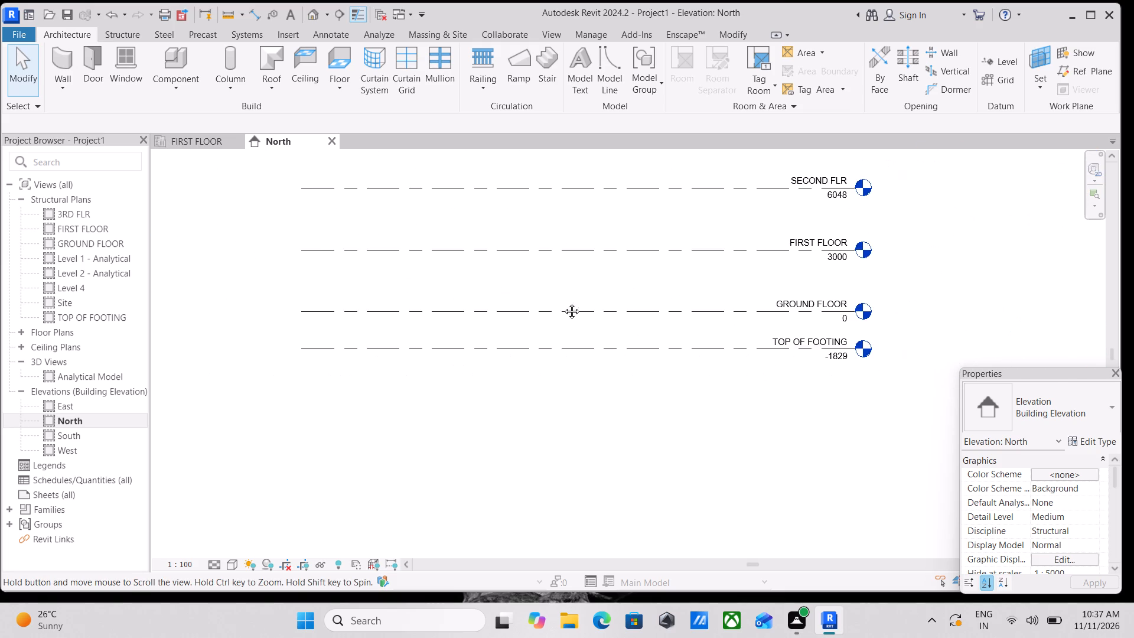
pyautogui.moveTo(563, 302); pyautogui.dragTo(553, 350, button='middle')
pyautogui.scroll(4, 553, 350)
pyautogui.scroll(1, 608, 302)
pyautogui.moveTo(608, 302); pyautogui.dragTo(532, 357, button='middle')
pyautogui.scroll(1, 532, 357)
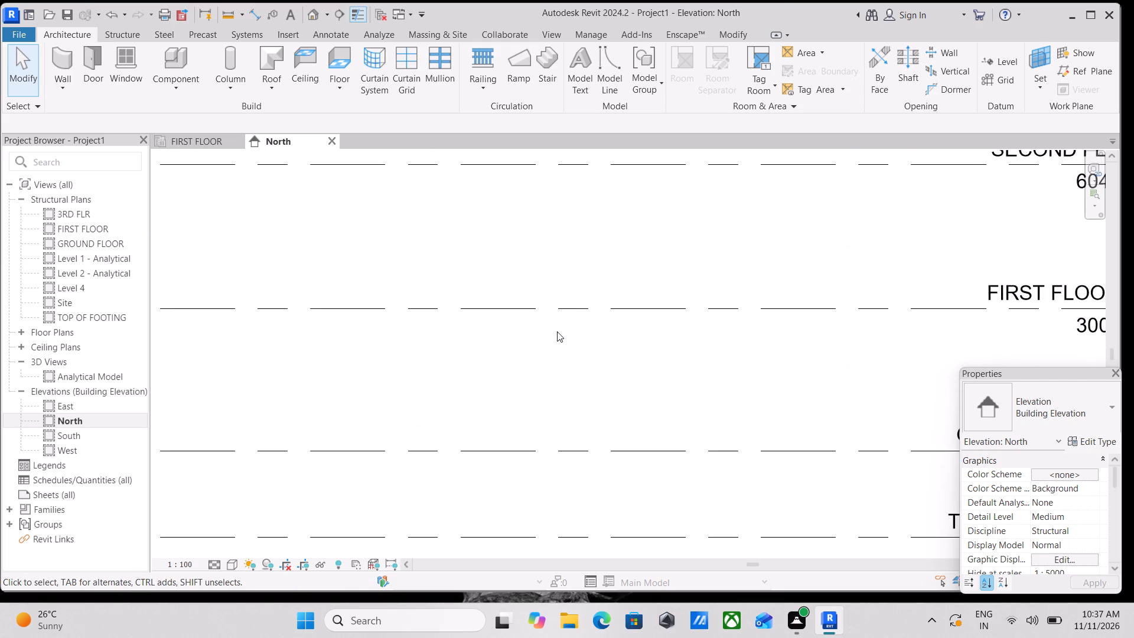
pyautogui.scroll(-7, 557, 331)
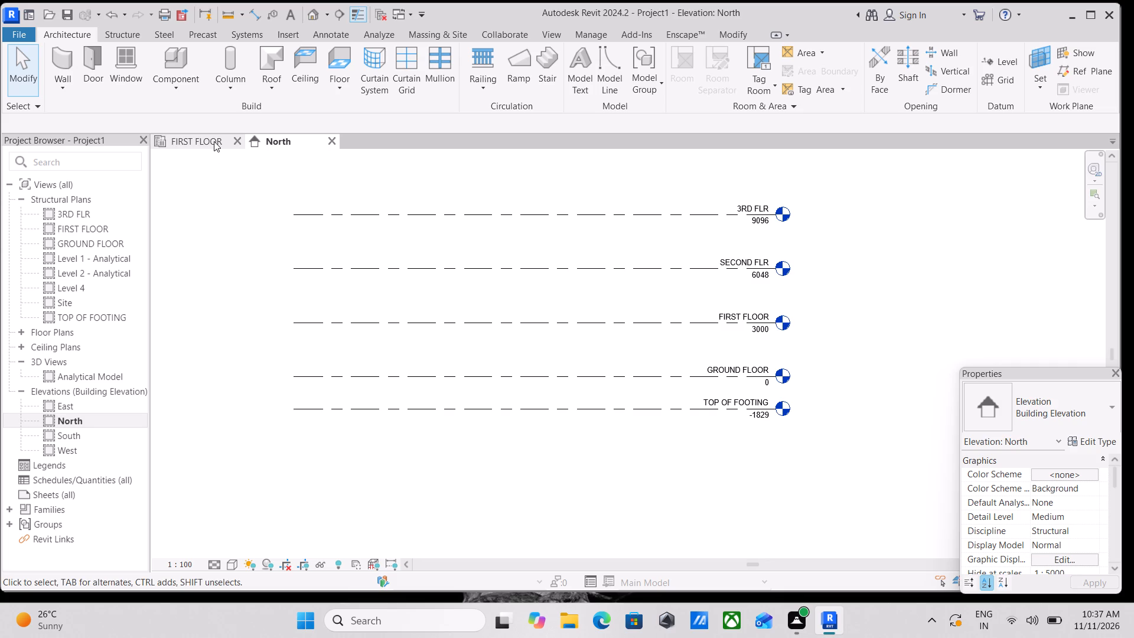
# Switch to the FIRST FLOOR structural plan with the elevation markers in view.
pyautogui.click(214, 140)
pyautogui.scroll(4, 591, 437)
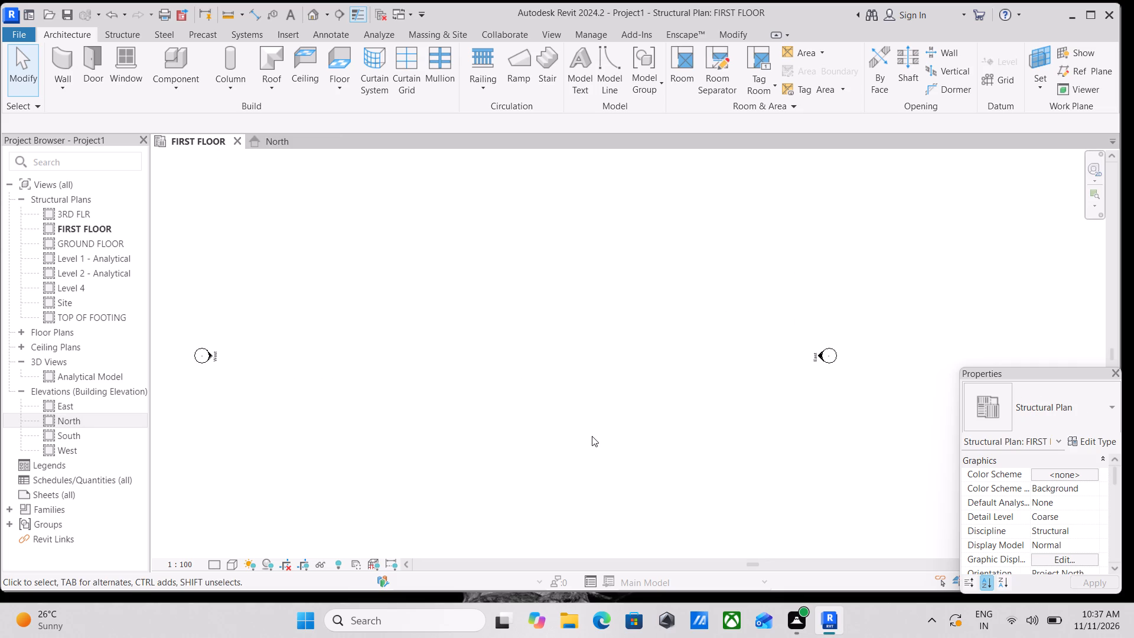
pyautogui.scroll(-3, 601, 436)
pyautogui.moveTo(586, 419); pyautogui.dragTo(590, 433, button='middle')
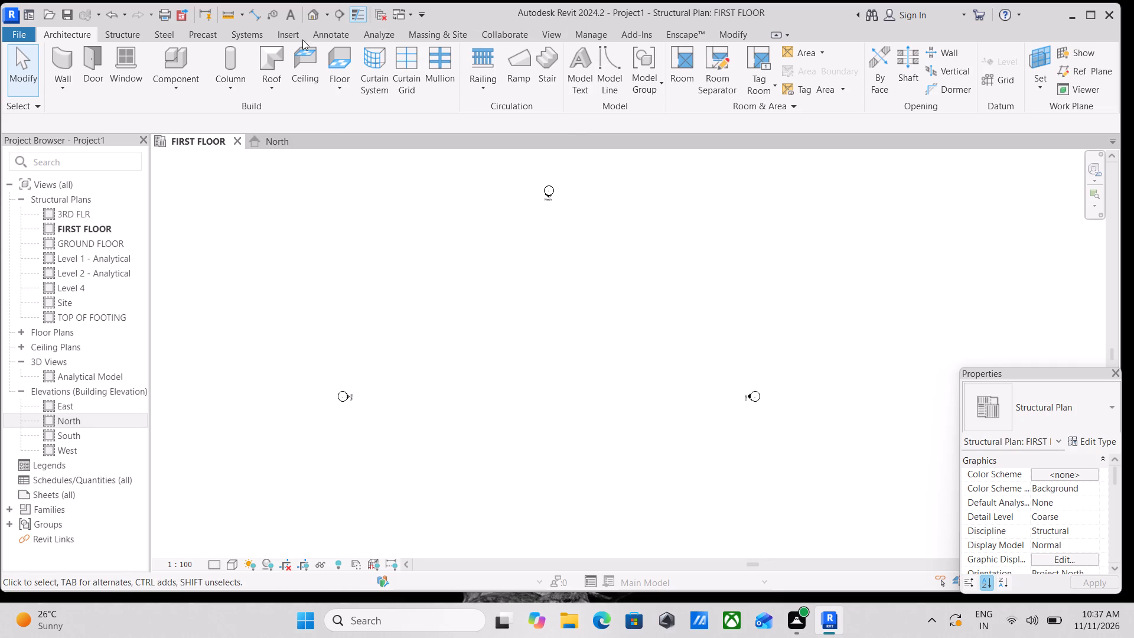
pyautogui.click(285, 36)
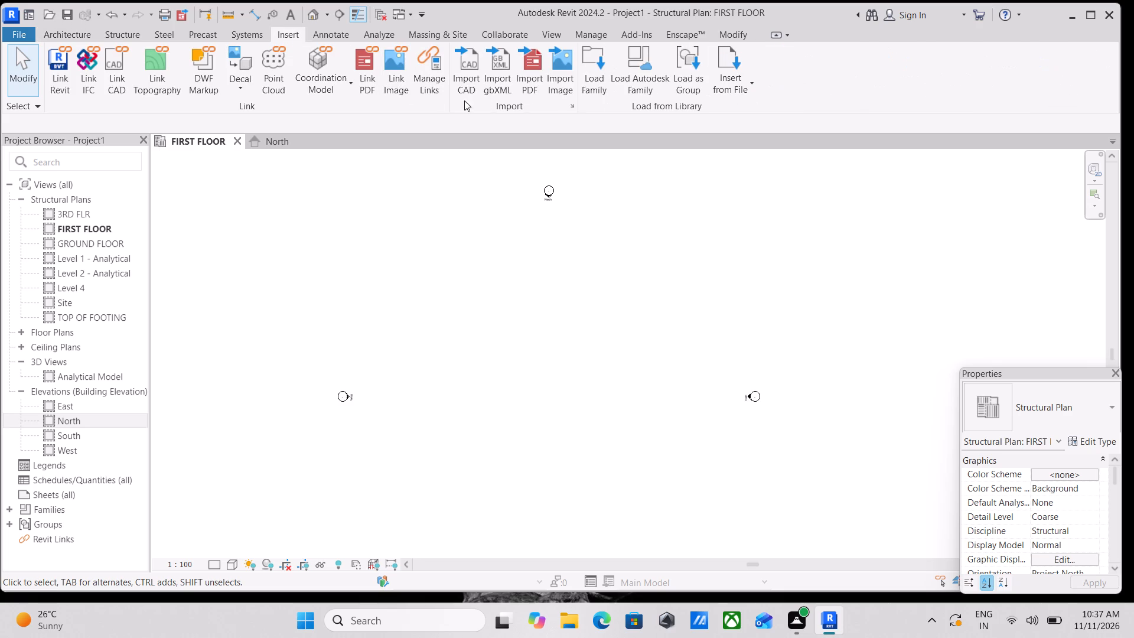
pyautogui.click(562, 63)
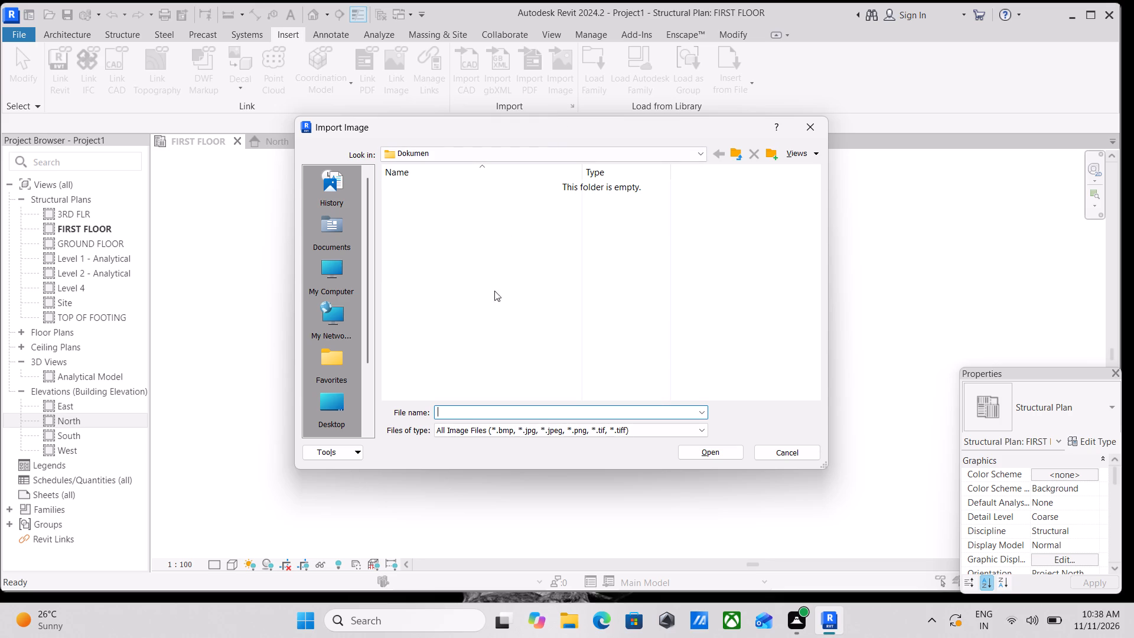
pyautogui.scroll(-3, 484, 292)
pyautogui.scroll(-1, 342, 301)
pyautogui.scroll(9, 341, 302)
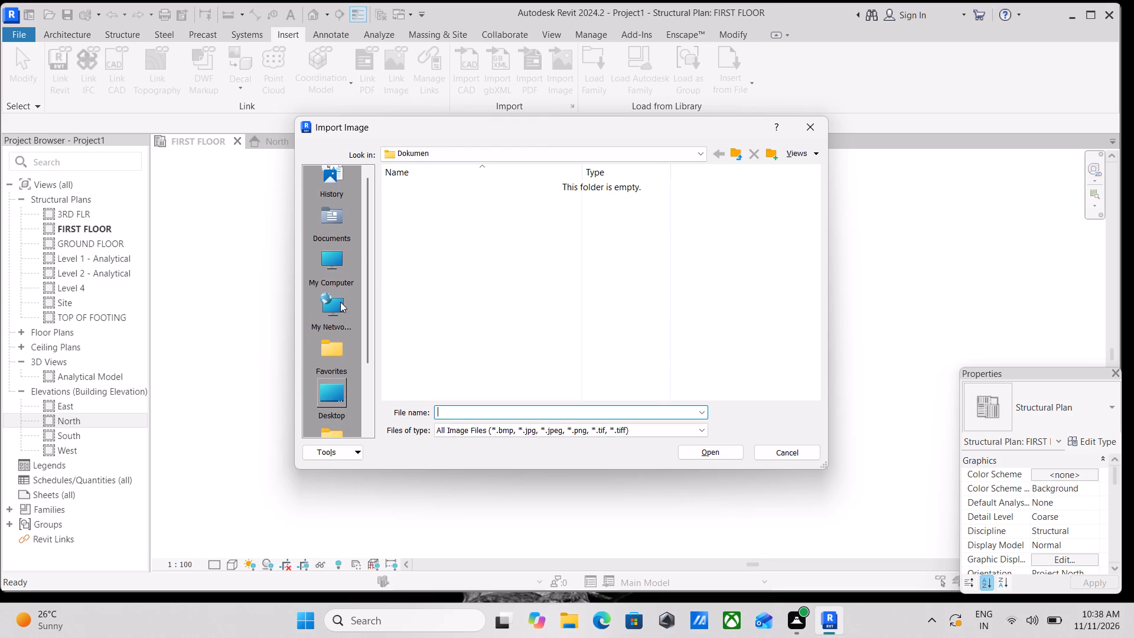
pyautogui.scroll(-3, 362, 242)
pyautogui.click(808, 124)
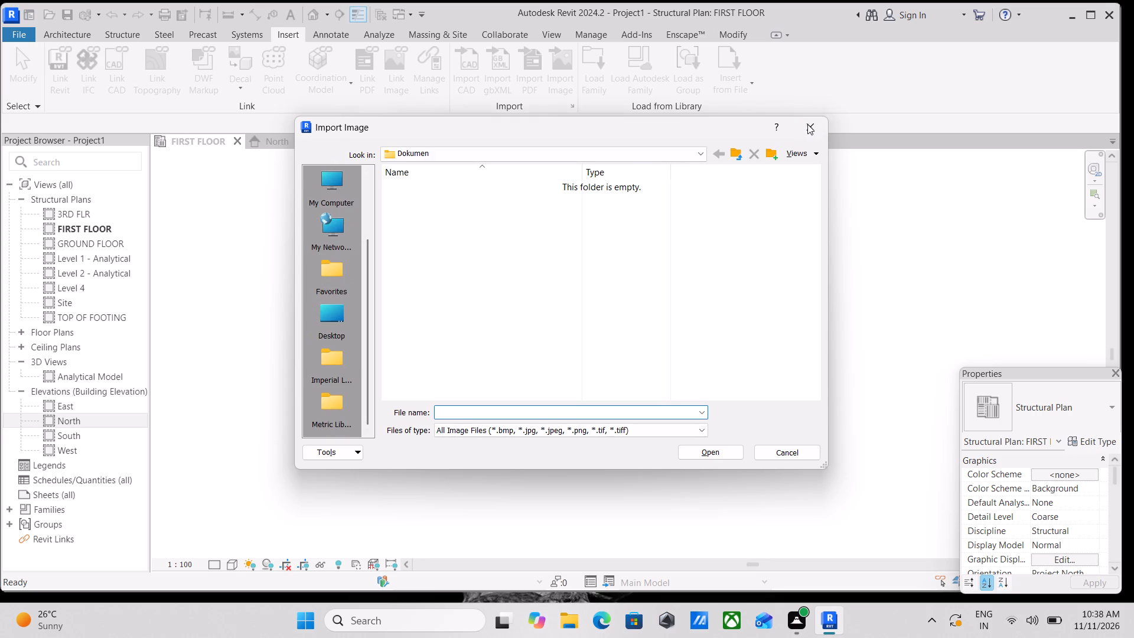
# Import the image download (3).jpg from the Downloads folder and place it centred between the four elevation markers.
pyautogui.click(562, 67)
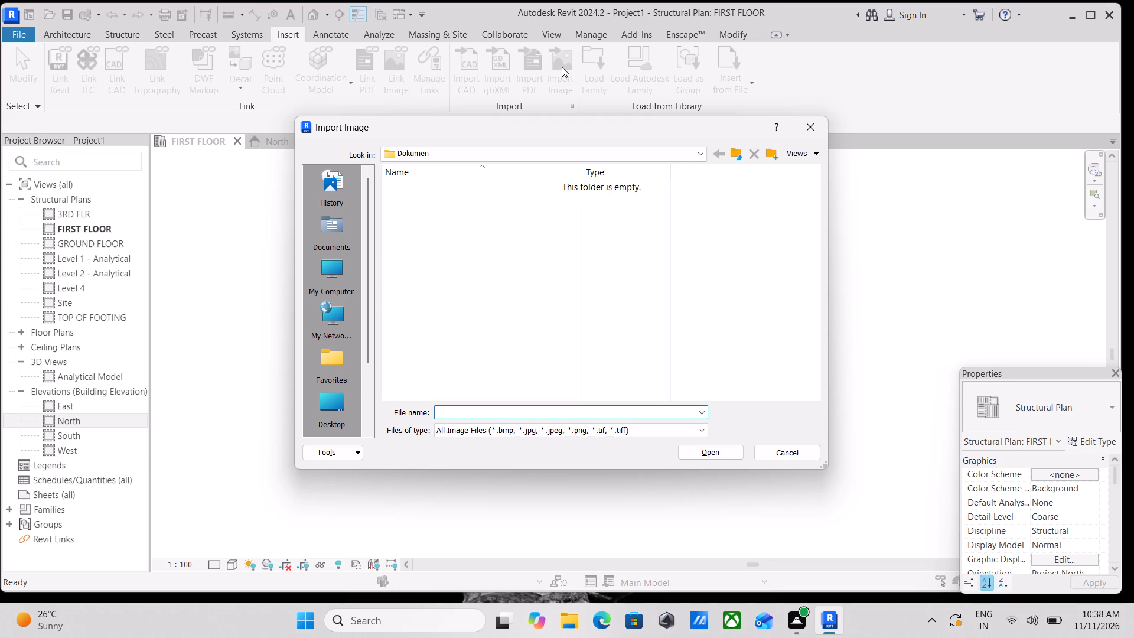
pyautogui.scroll(-1, 559, 87)
pyautogui.scroll(-1, 544, 132)
pyautogui.scroll(1, 438, 399)
pyautogui.click(336, 227)
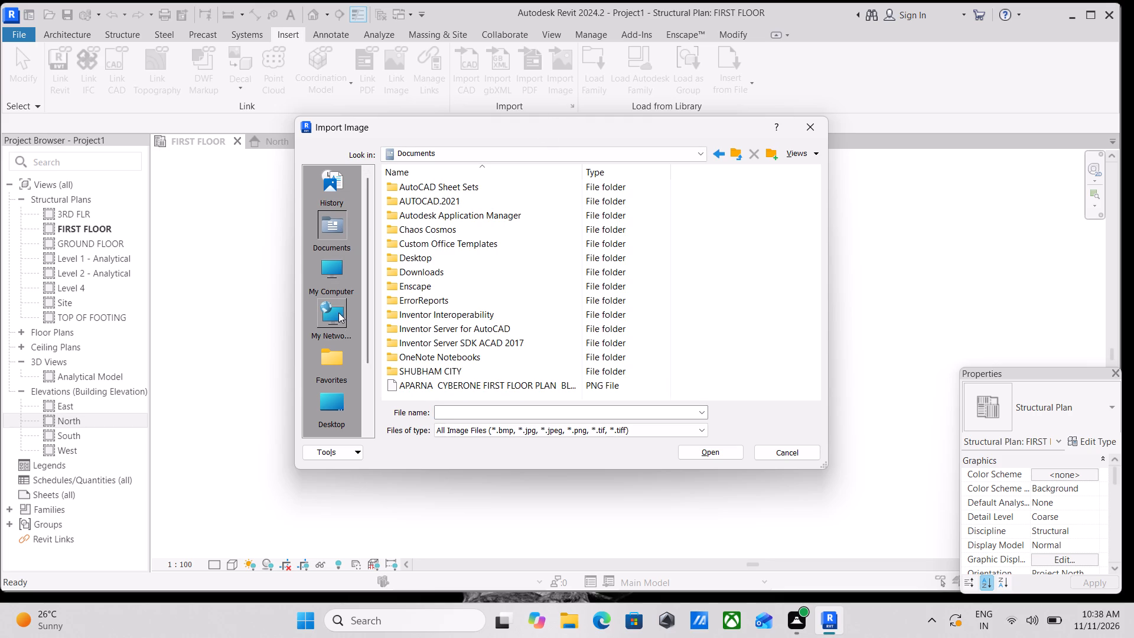
pyautogui.scroll(3, 339, 245)
pyautogui.click(338, 193)
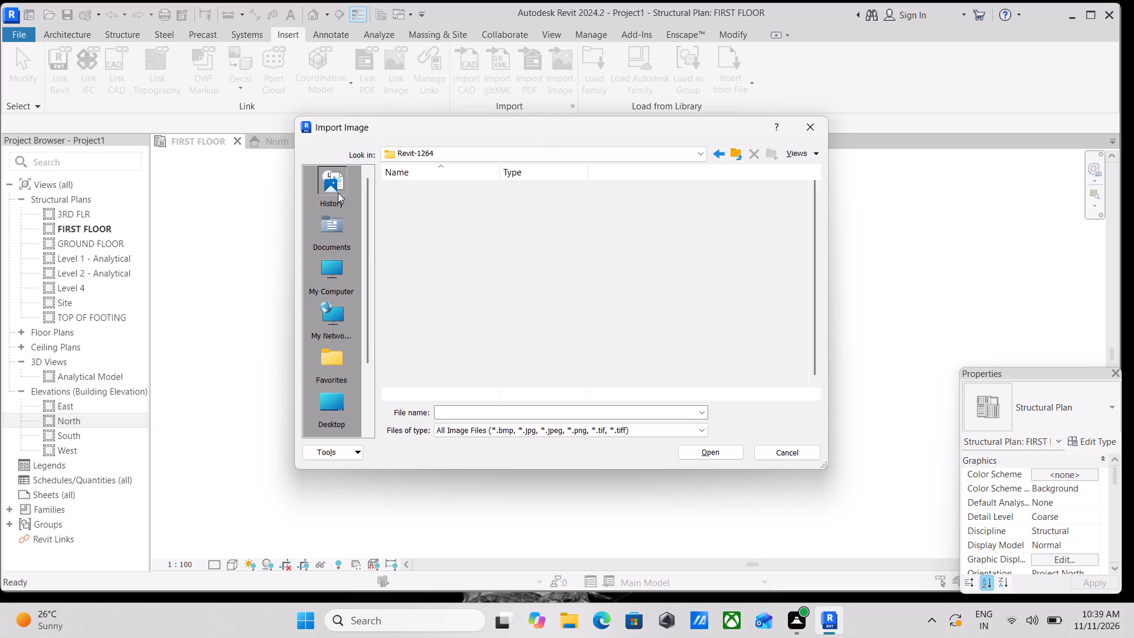
pyautogui.click(341, 223)
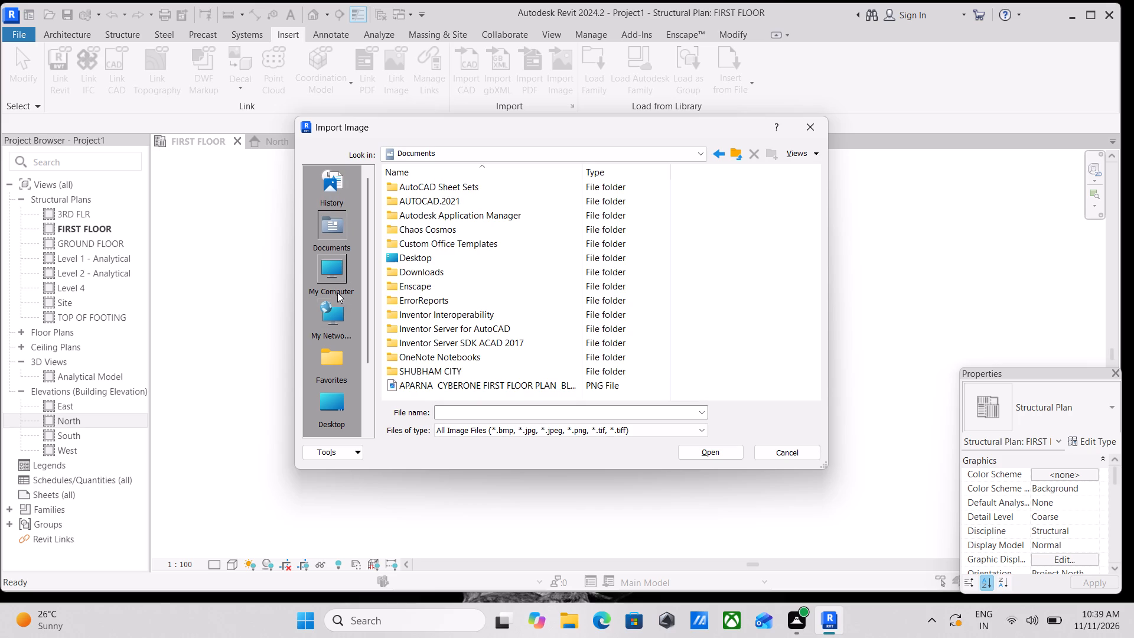
pyautogui.click(335, 268)
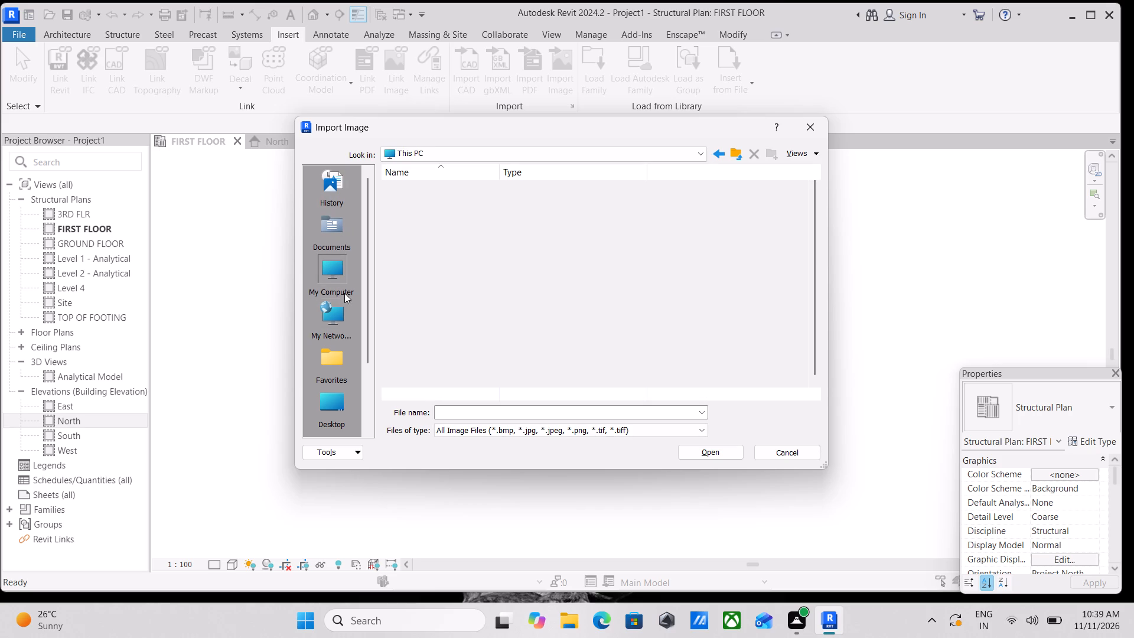
pyautogui.click(341, 302)
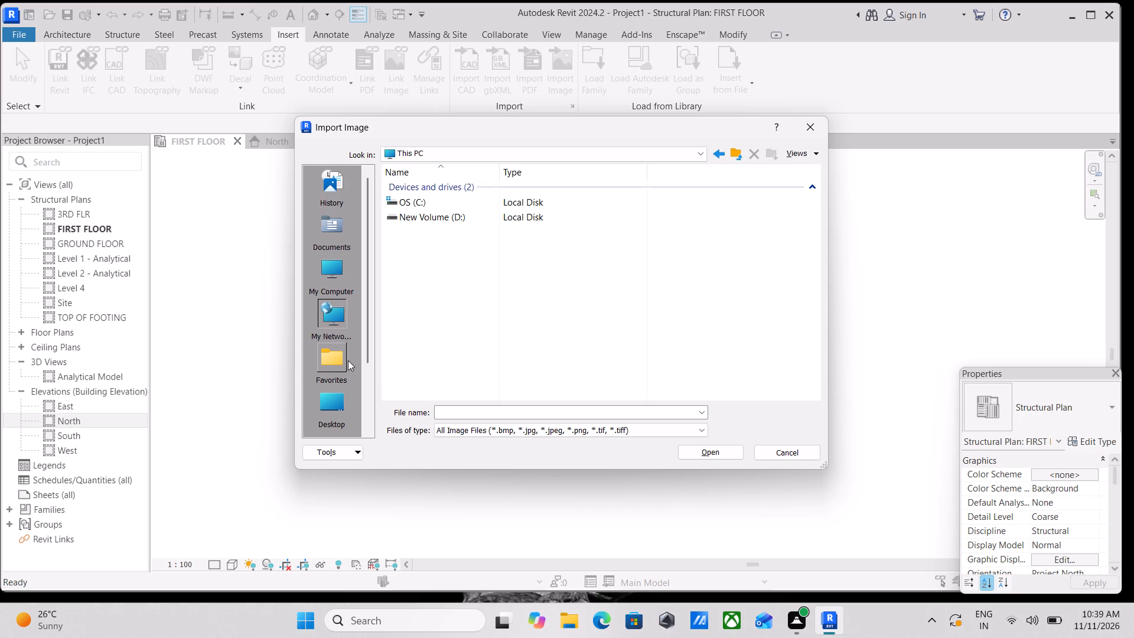
pyautogui.click(348, 360)
pyautogui.scroll(-1, 343, 376)
pyautogui.doubleClick(340, 304)
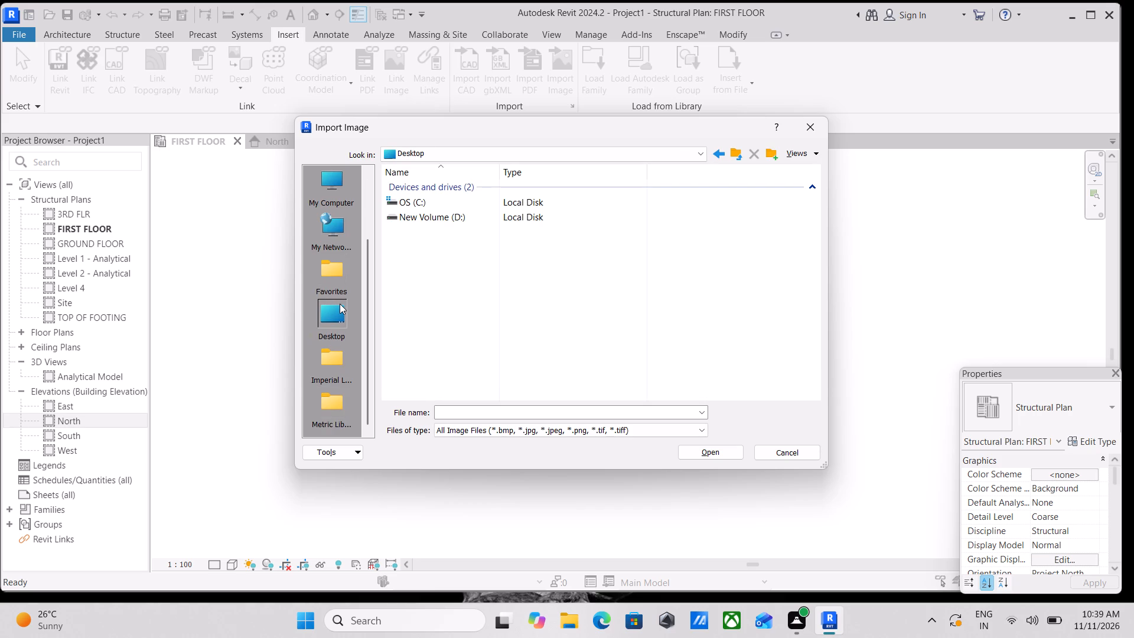
pyautogui.doubleClick(340, 304)
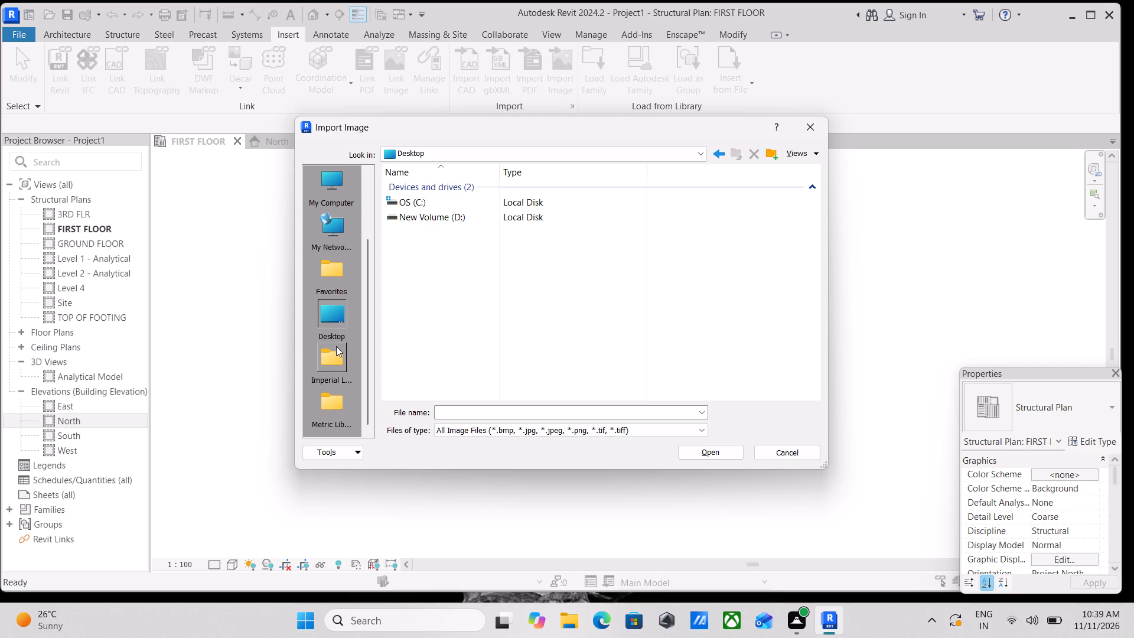
pyautogui.doubleClick(336, 346)
pyautogui.doubleClick(343, 300)
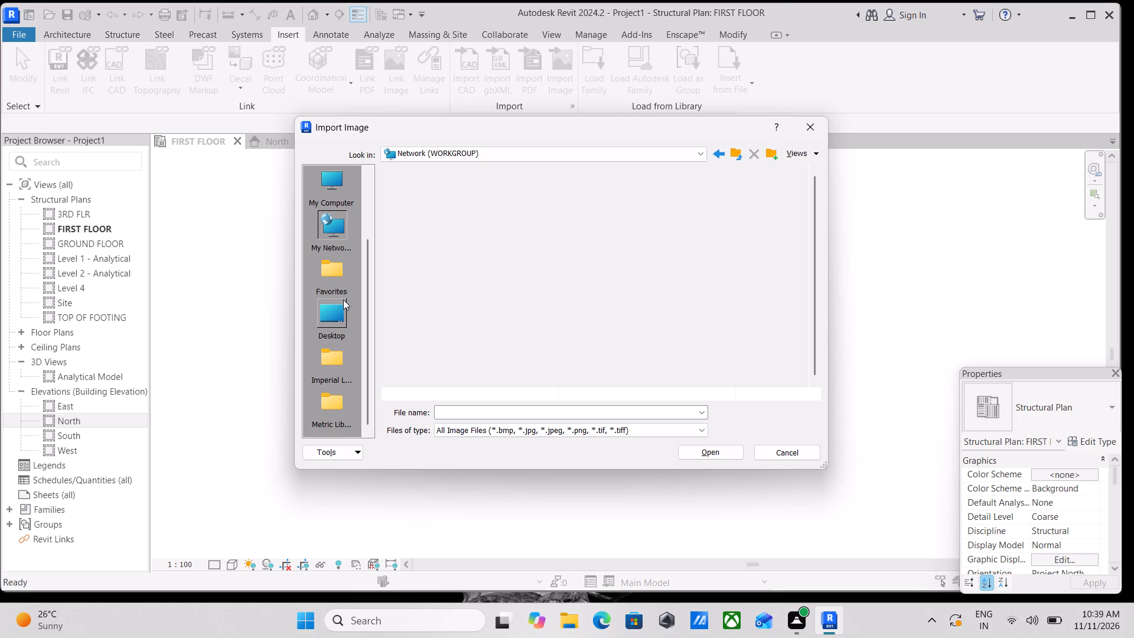
pyautogui.scroll(-3, 353, 279)
pyautogui.click(327, 313)
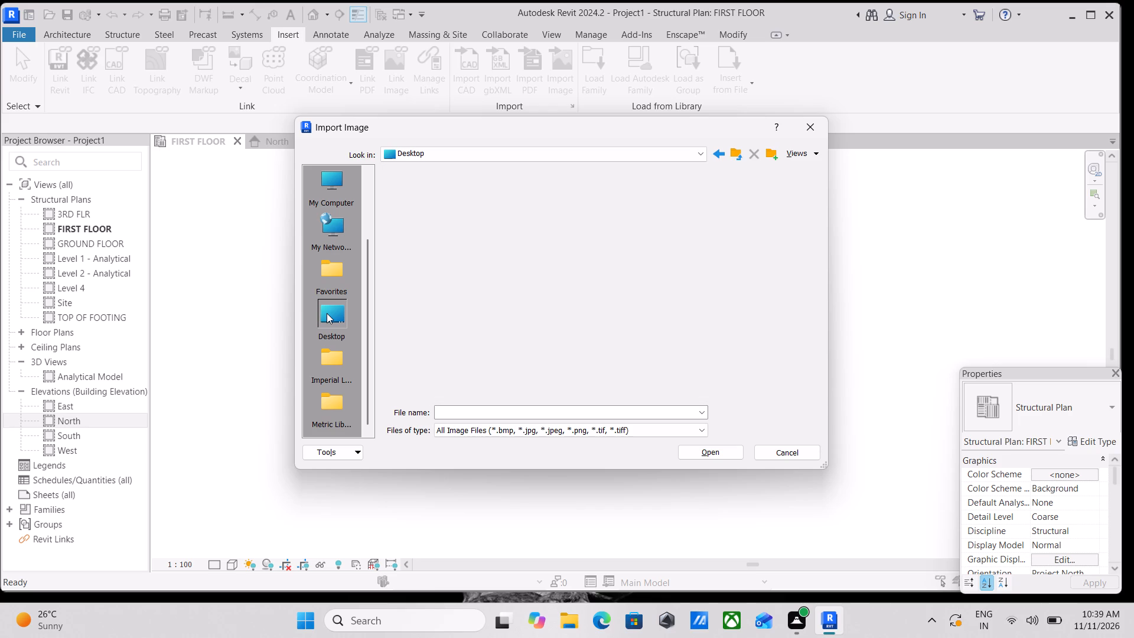
pyautogui.click(327, 313)
pyautogui.doubleClick(408, 255)
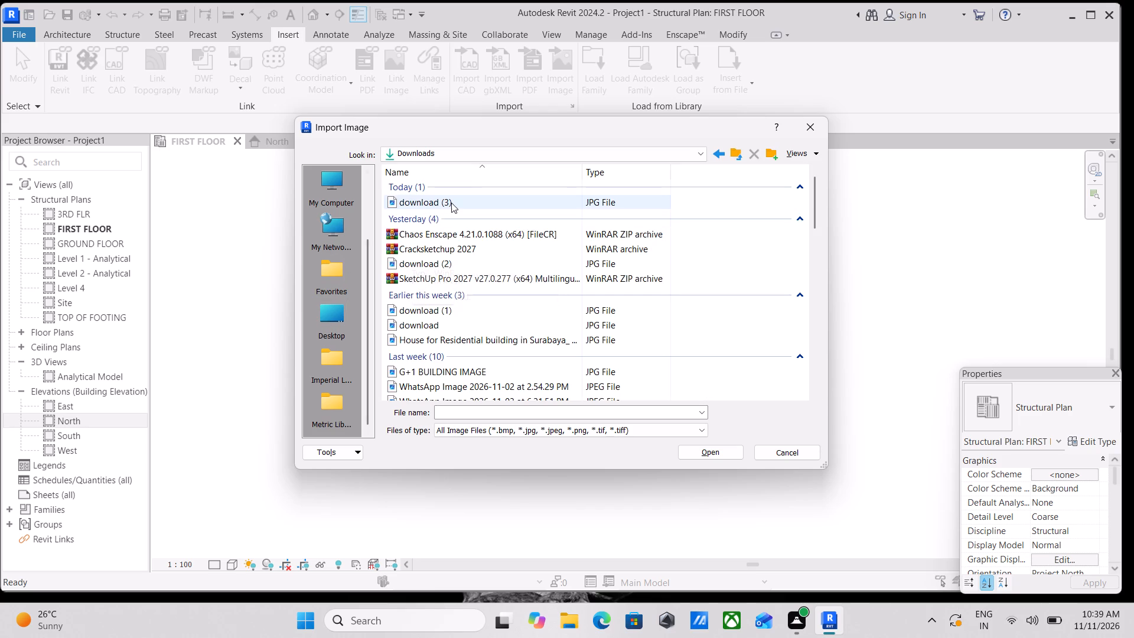
pyautogui.click(451, 202)
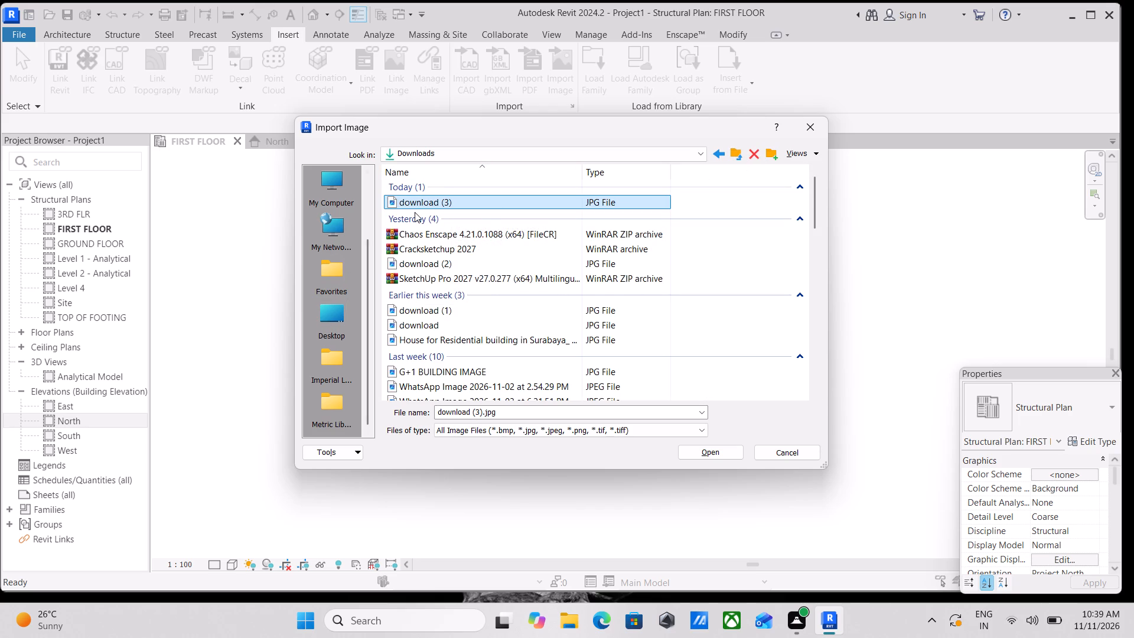
pyautogui.click(400, 206)
pyautogui.click(400, 206)
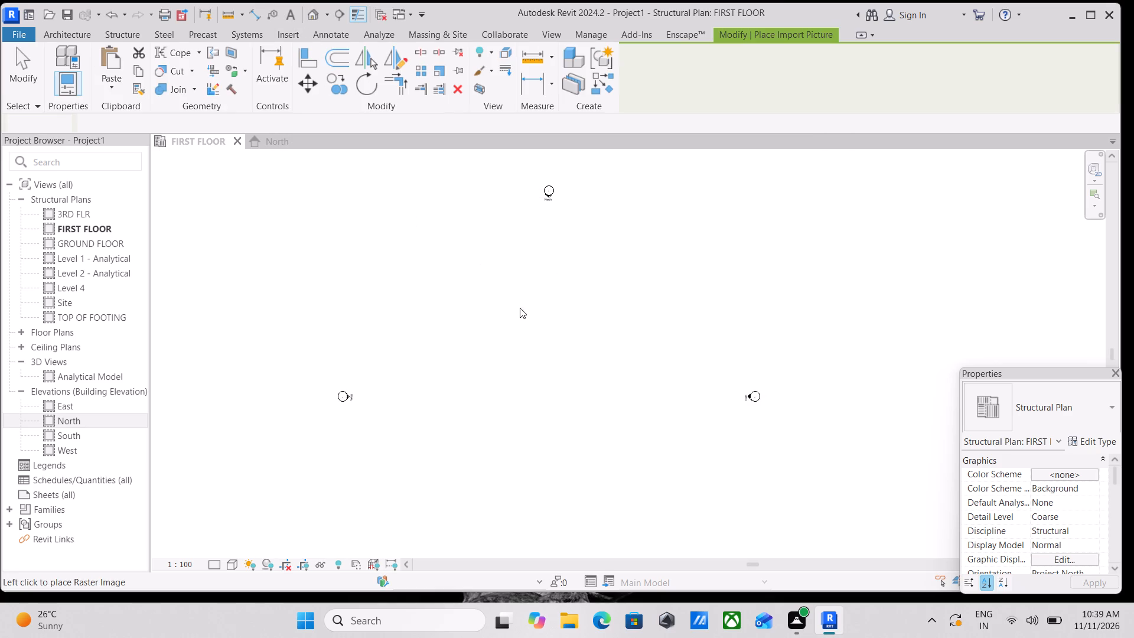
pyautogui.scroll(-3, 563, 366)
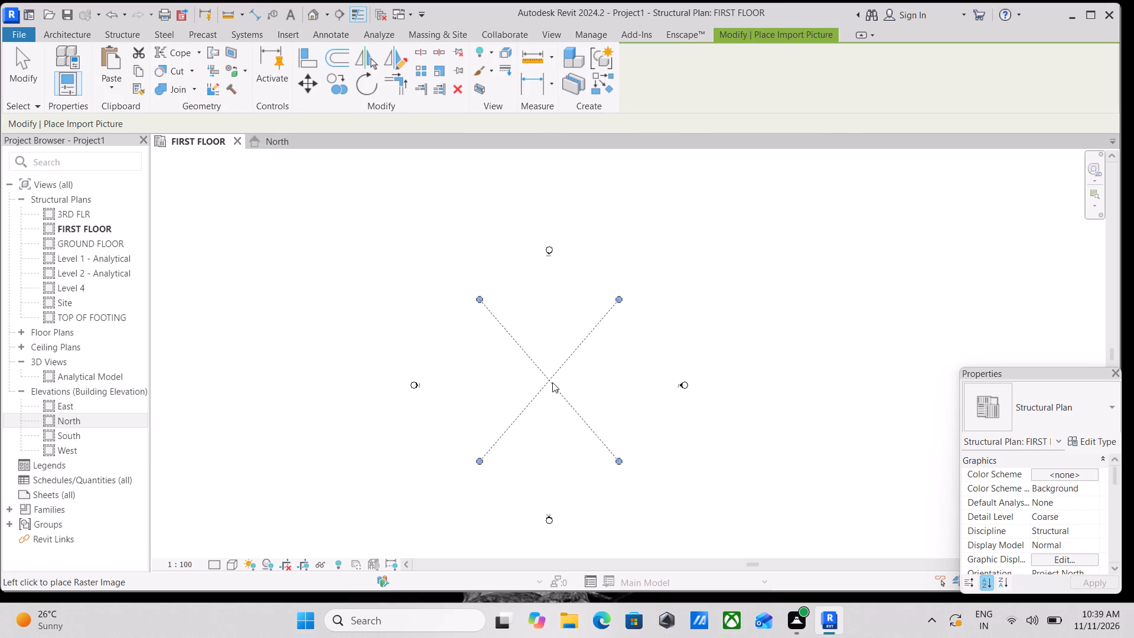
pyautogui.scroll(1, 552, 382)
pyautogui.click(552, 374)
# Examine the placed floor plan image, checking its rooms, lettered and numbered grid lines and the dimension strings along the upper edge.
pyautogui.scroll(7, 552, 374)
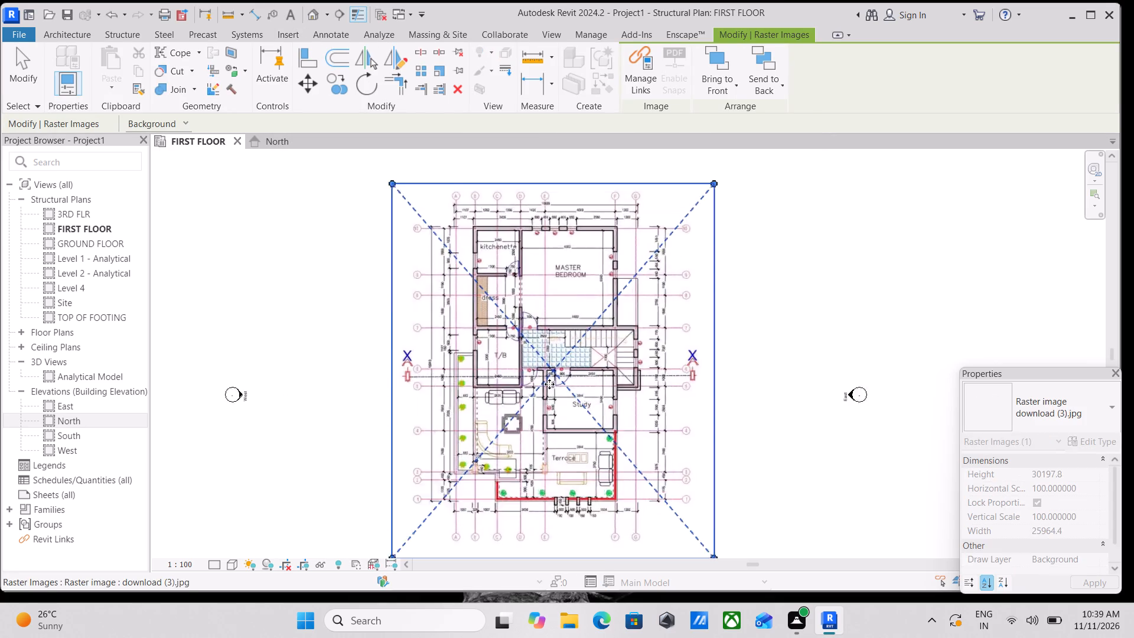
pyautogui.scroll(2, 549, 384)
pyautogui.moveTo(533, 370); pyautogui.dragTo(480, 266, button='middle')
pyautogui.scroll(2, 501, 463)
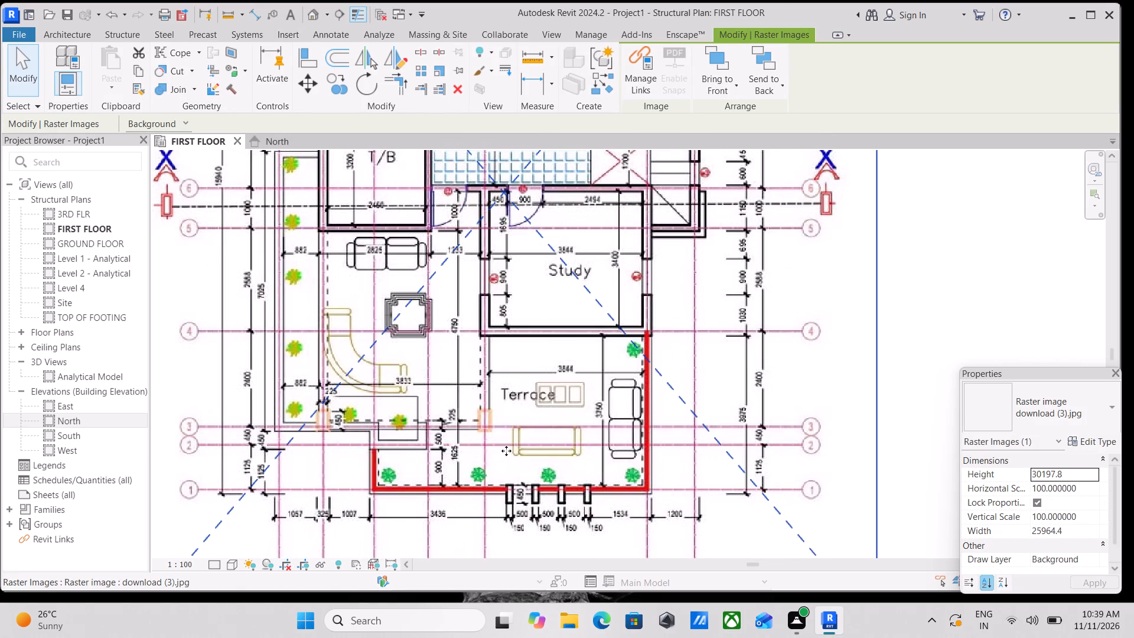
pyautogui.press('Escape')
pyautogui.scroll(-4, 553, 427)
pyautogui.moveTo(553, 427); pyautogui.dragTo(530, 500, button='middle')
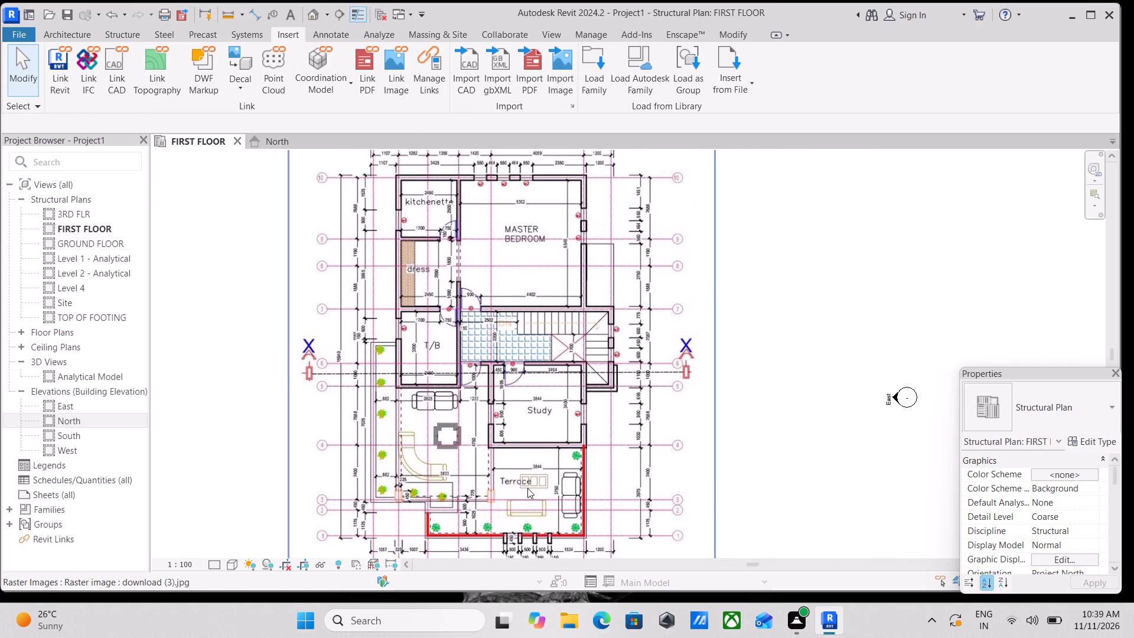
pyautogui.moveTo(525, 415); pyautogui.dragTo(523, 484, button='middle')
pyautogui.scroll(4, 461, 309)
pyautogui.moveTo(602, 300); pyautogui.dragTo(584, 320, button='middle')
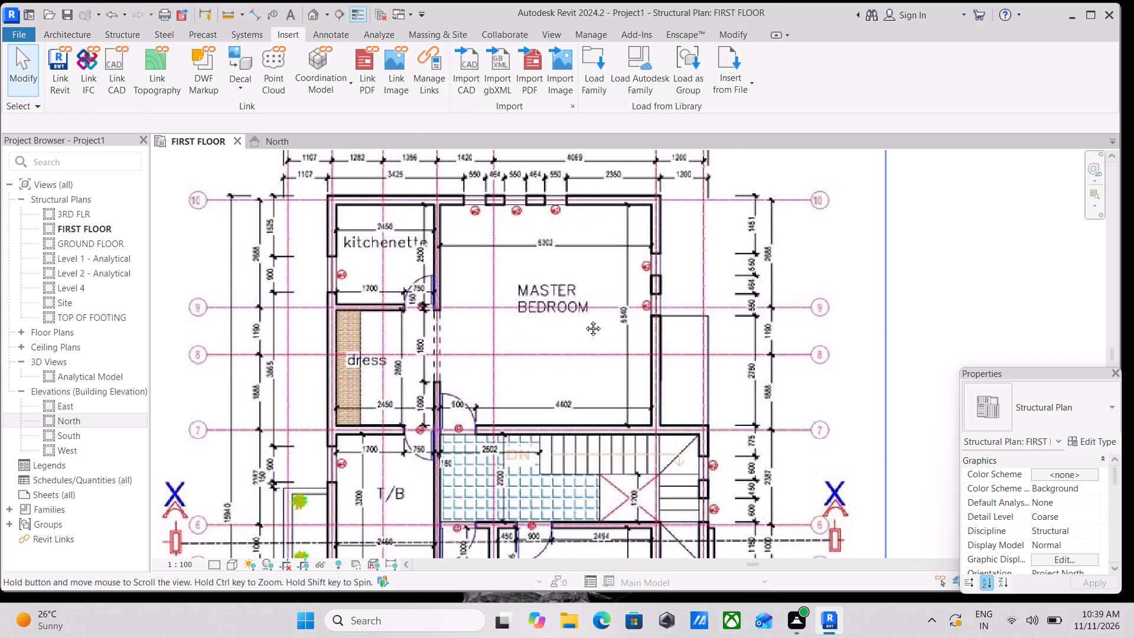
pyautogui.moveTo(584, 320); pyautogui.dragTo(561, 344, button='middle')
pyautogui.scroll(2, 561, 344)
pyautogui.moveTo(647, 303); pyautogui.dragTo(564, 346, button='middle')
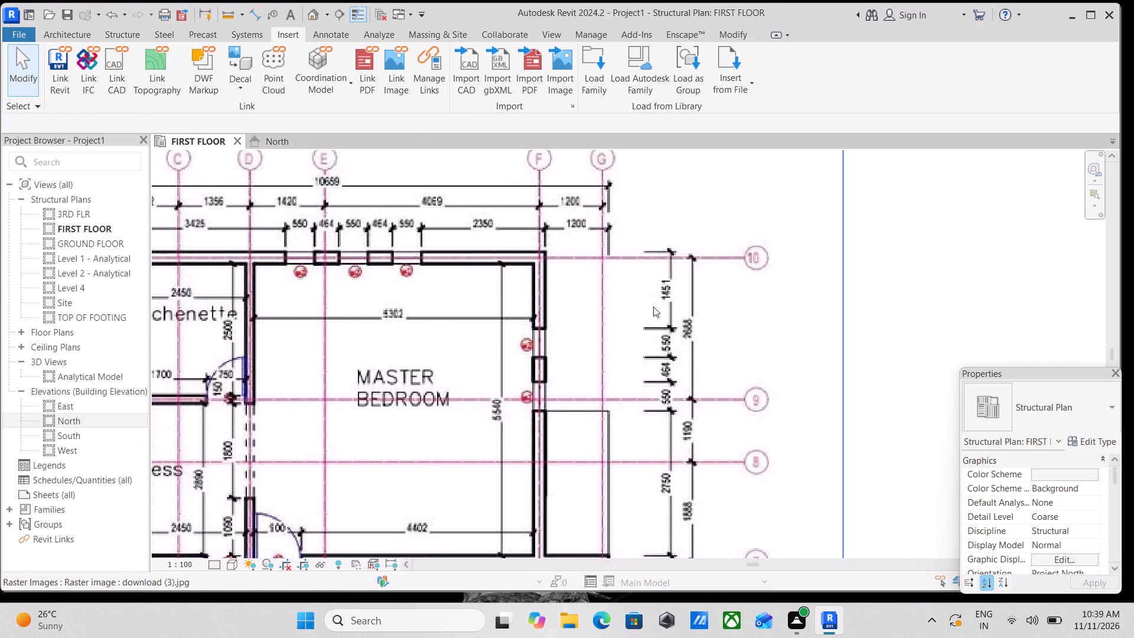
pyautogui.scroll(-3, 669, 300)
pyautogui.moveTo(667, 307); pyautogui.dragTo(651, 324, button='middle')
pyautogui.scroll(1, 651, 324)
pyautogui.scroll(-2, 682, 308)
pyautogui.middleClick(679, 305)
pyautogui.scroll(1, 661, 310)
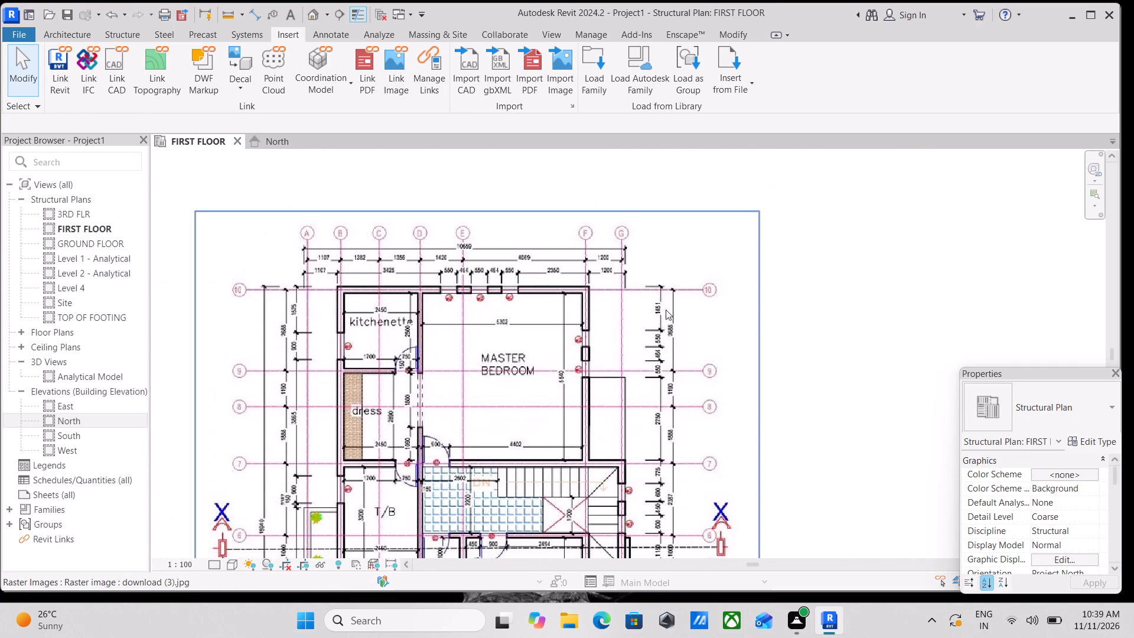
pyautogui.scroll(3, 413, 262)
pyautogui.moveTo(392, 295); pyautogui.dragTo(525, 331, button='middle')
pyautogui.scroll(3, 525, 331)
pyautogui.moveTo(341, 328); pyautogui.dragTo(410, 334, button='middle')
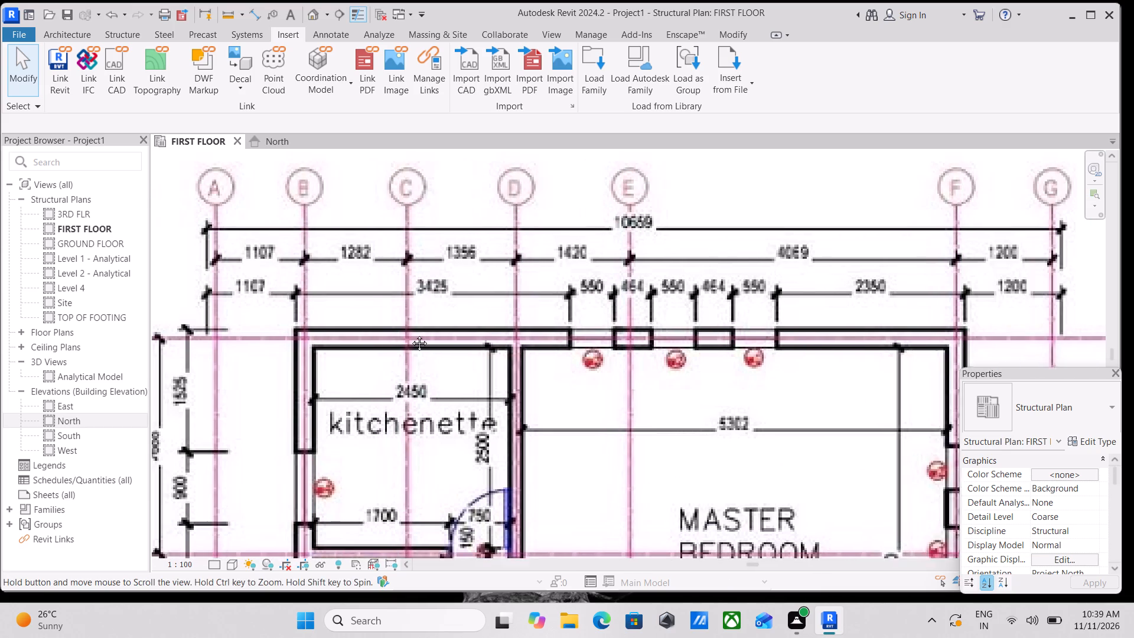
pyautogui.moveTo(410, 334); pyautogui.dragTo(460, 336, button='middle')
pyautogui.scroll(-1, 363, 300)
pyautogui.moveTo(363, 300); pyautogui.dragTo(445, 331, button='middle')
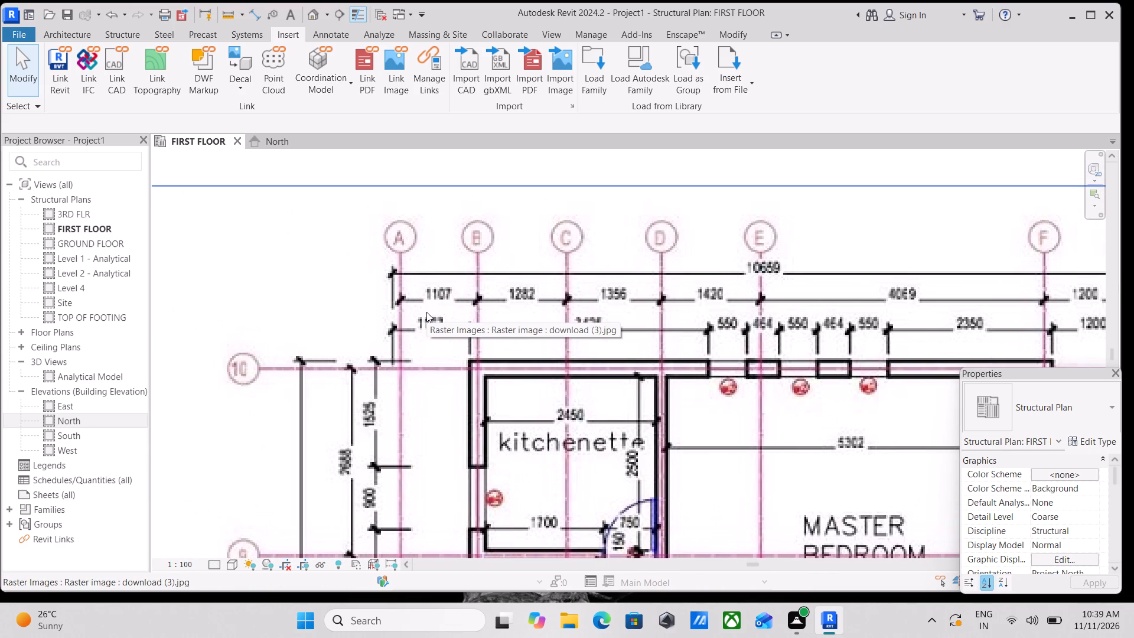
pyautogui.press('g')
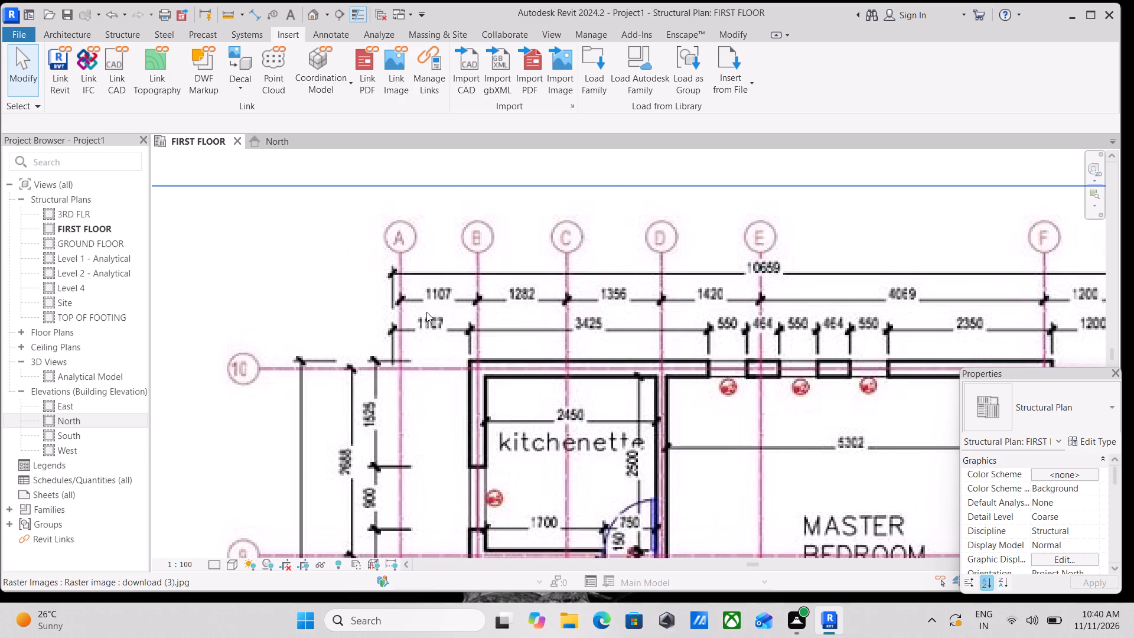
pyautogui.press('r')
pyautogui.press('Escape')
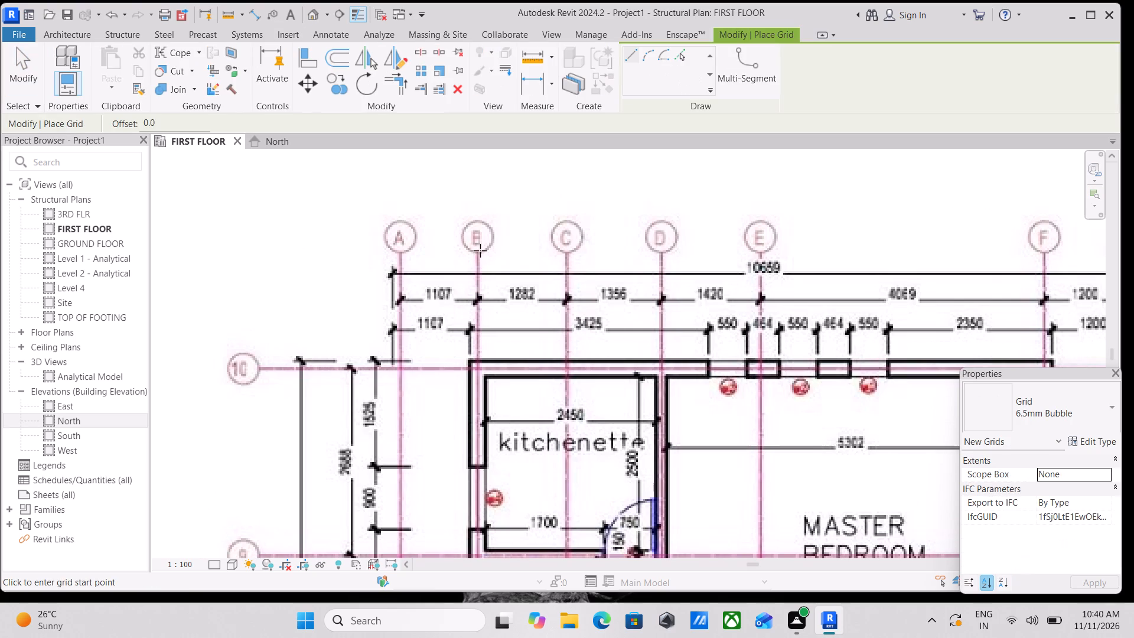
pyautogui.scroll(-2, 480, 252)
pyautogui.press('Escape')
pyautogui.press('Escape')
# Copy the floor plan image in the FIRST FLOOR plan and paste it aligned to the view Floor Plan: TOP OF FOOTING.
pyautogui.scroll(-3, 475, 261)
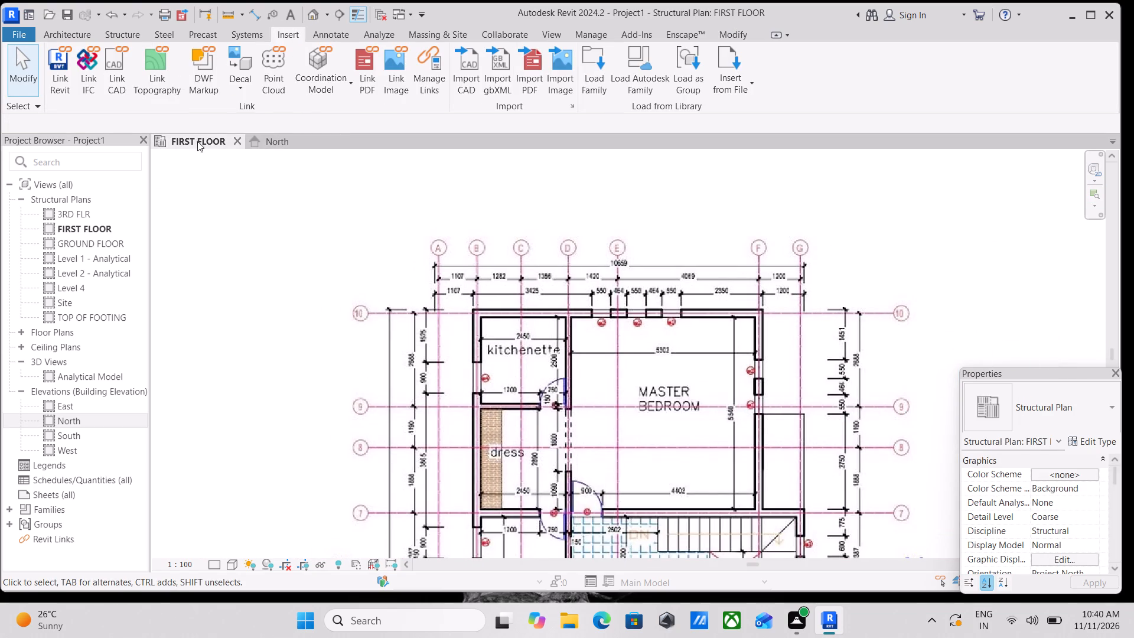
pyautogui.scroll(-3, 230, 315)
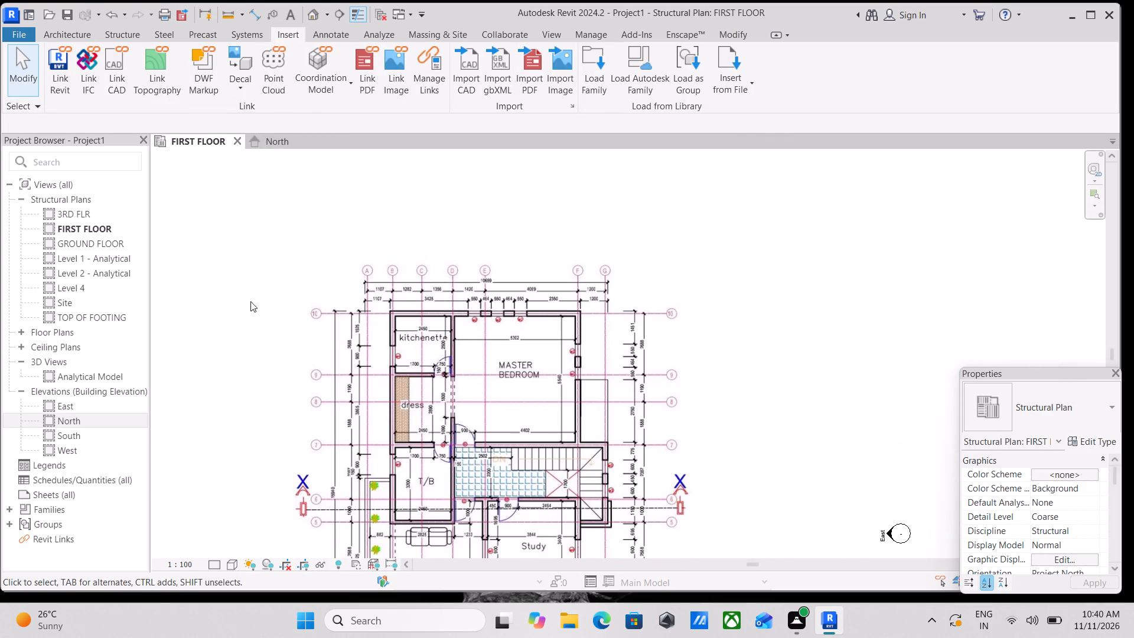
pyautogui.click(489, 250)
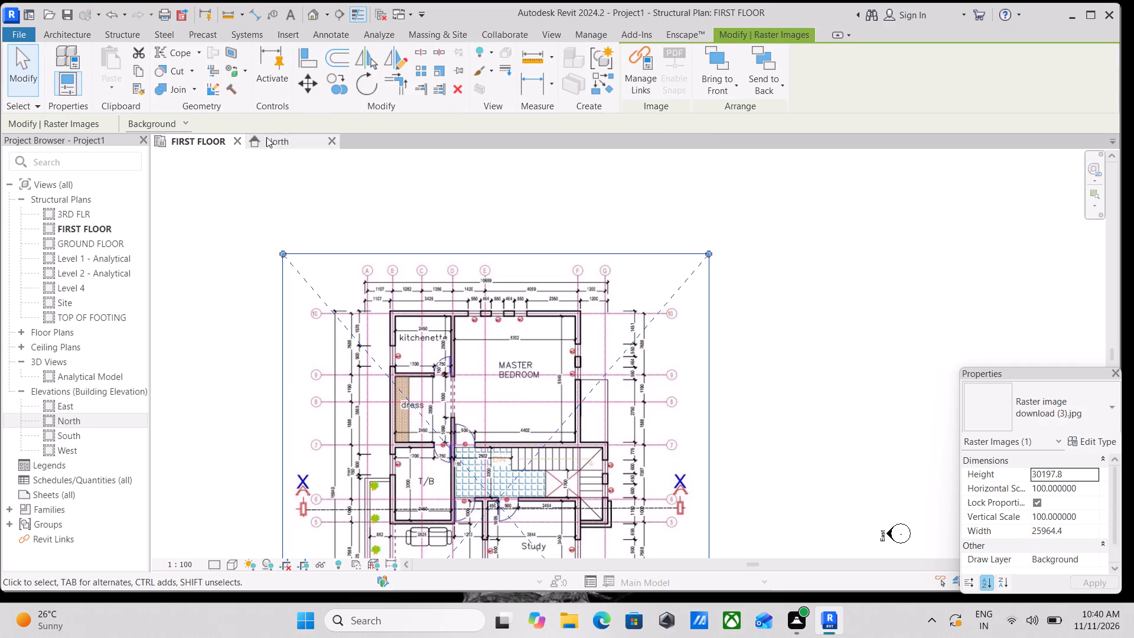
pyautogui.click(141, 63)
pyautogui.click(120, 77)
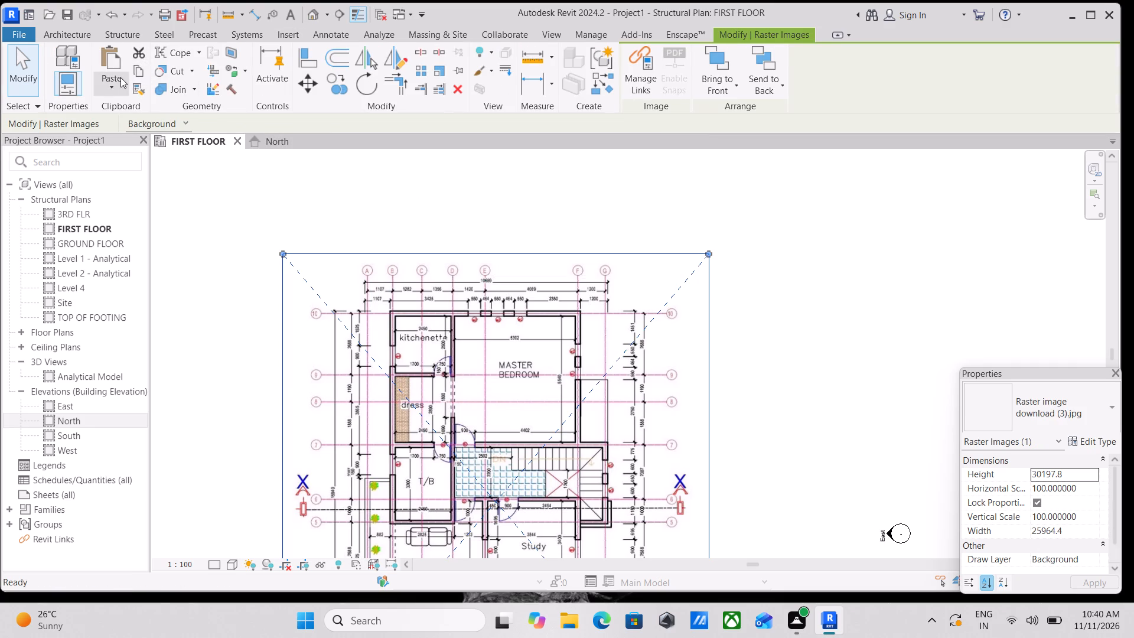
pyautogui.click(182, 168)
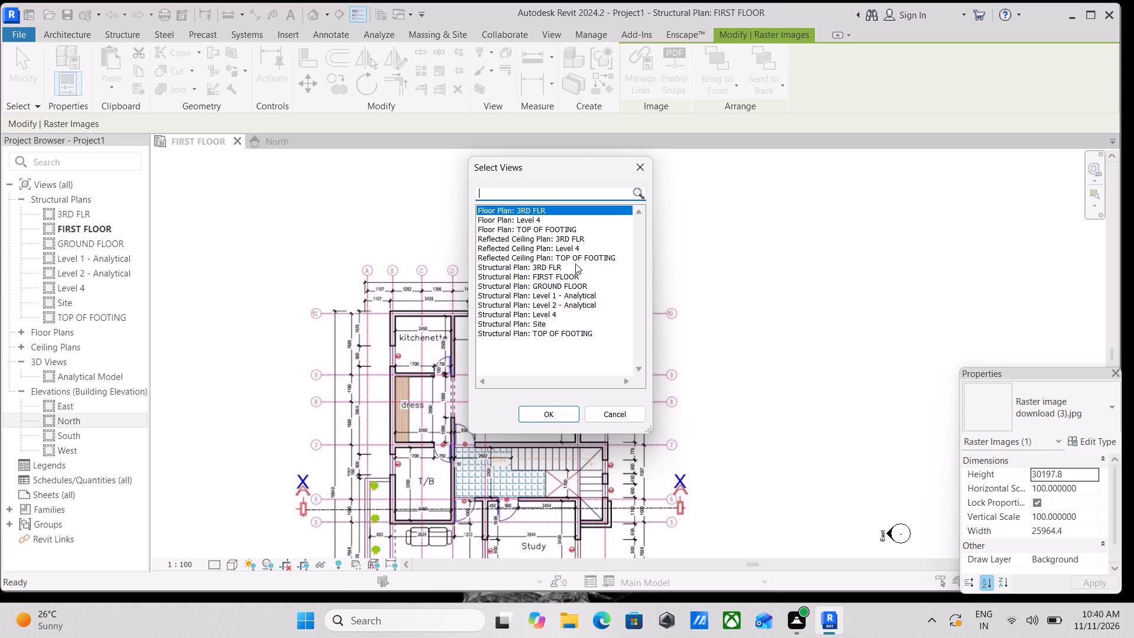
pyautogui.click(530, 226)
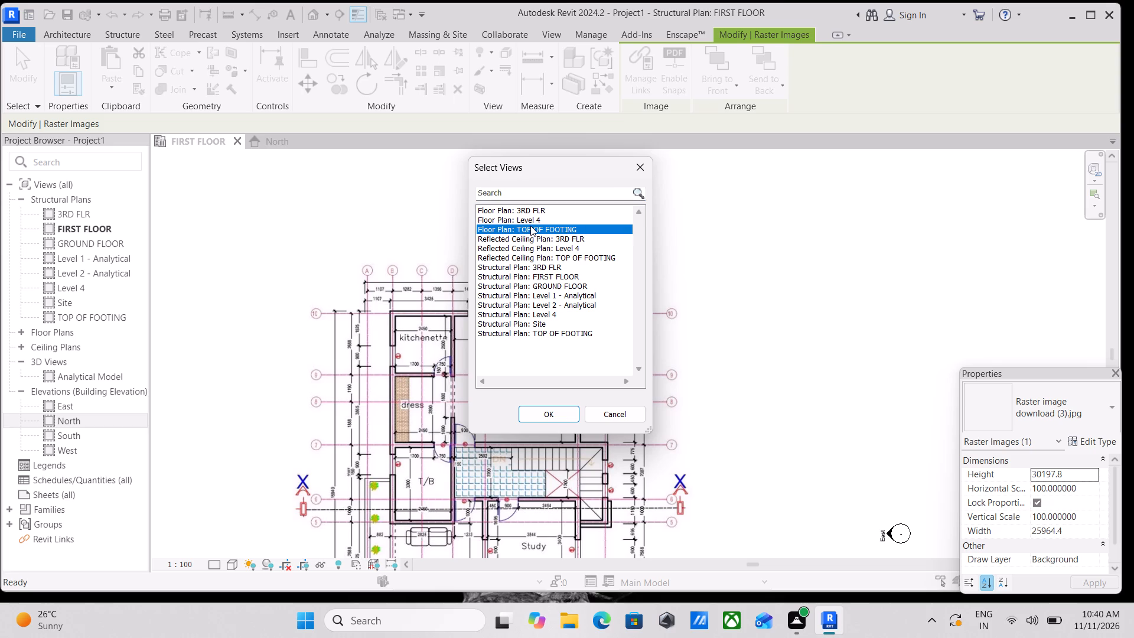
pyautogui.click(542, 412)
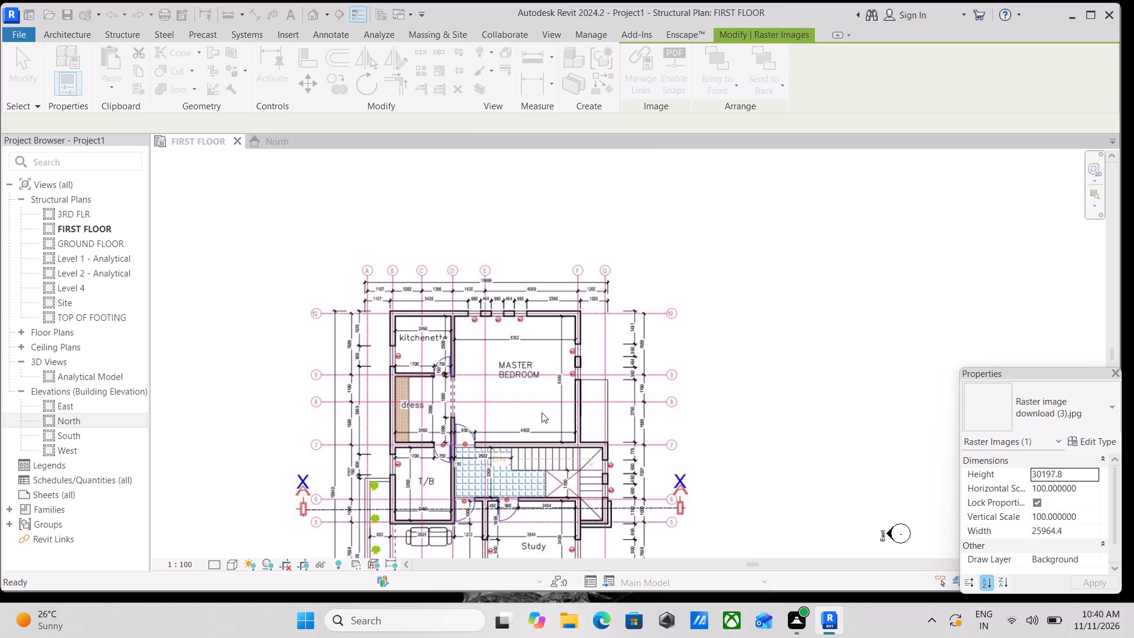
# Check the TOP OF FOOTING structural plan for the pasted floor plan image, comparing it with the FIRST FLOOR plan.
pyautogui.scroll(-1, 495, 264)
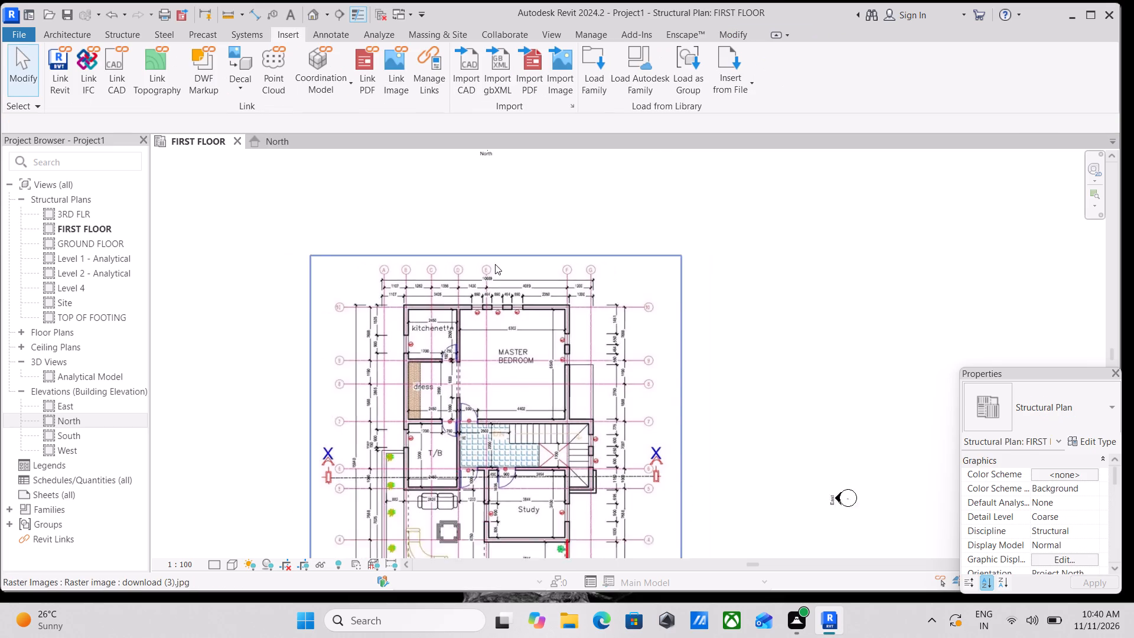
pyautogui.scroll(-2, 495, 264)
pyautogui.scroll(3, 413, 206)
pyautogui.click(278, 139)
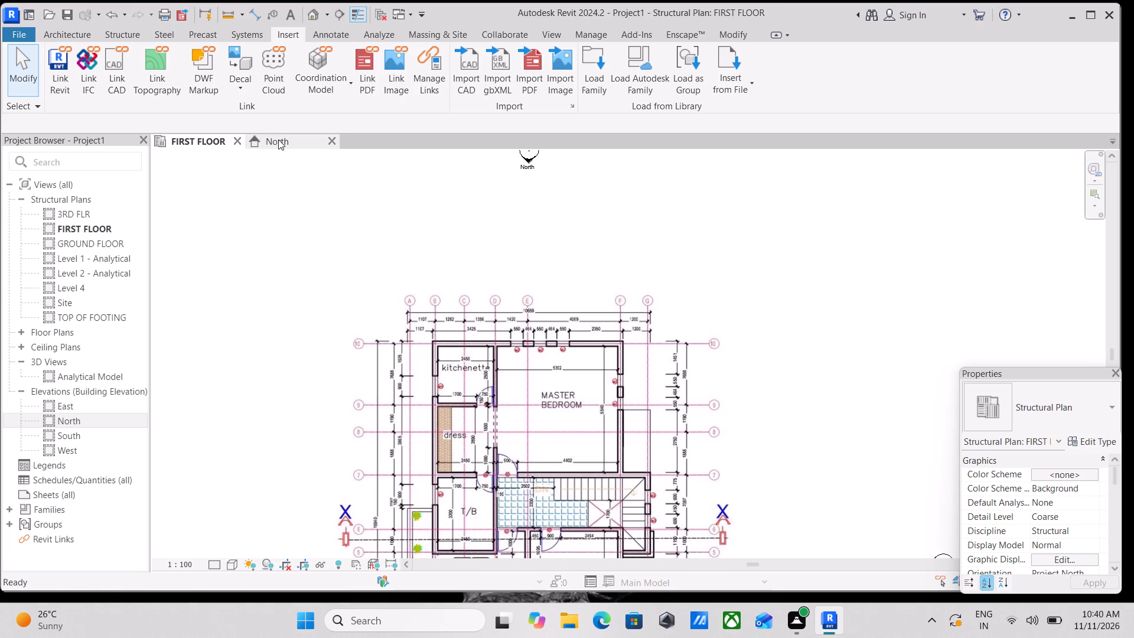
pyautogui.click(186, 139)
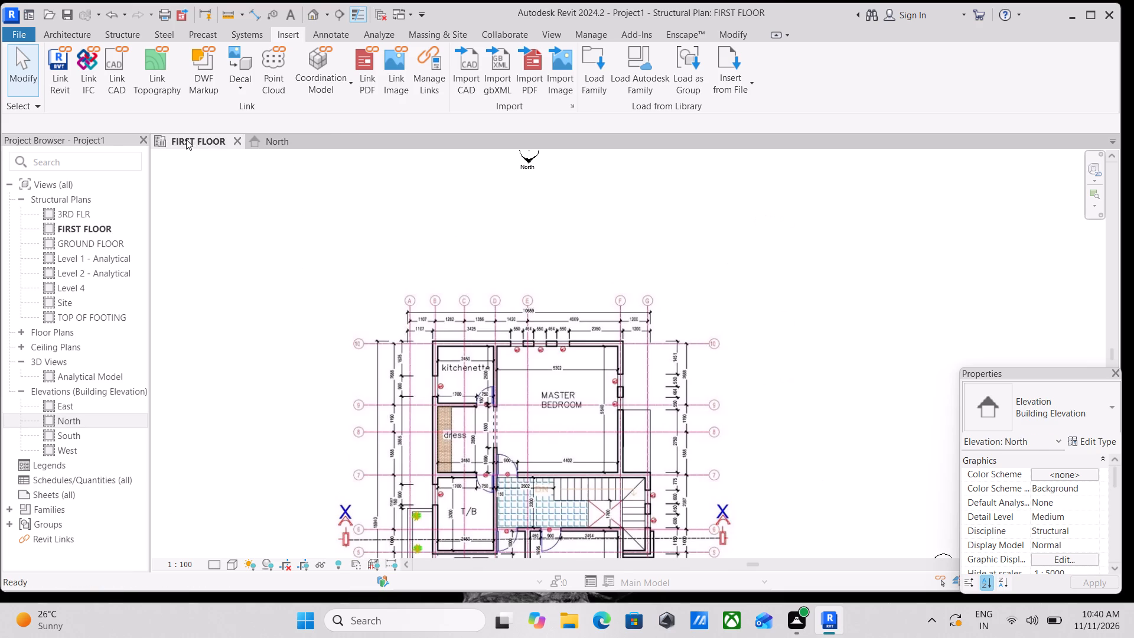
pyautogui.doubleClick(76, 315)
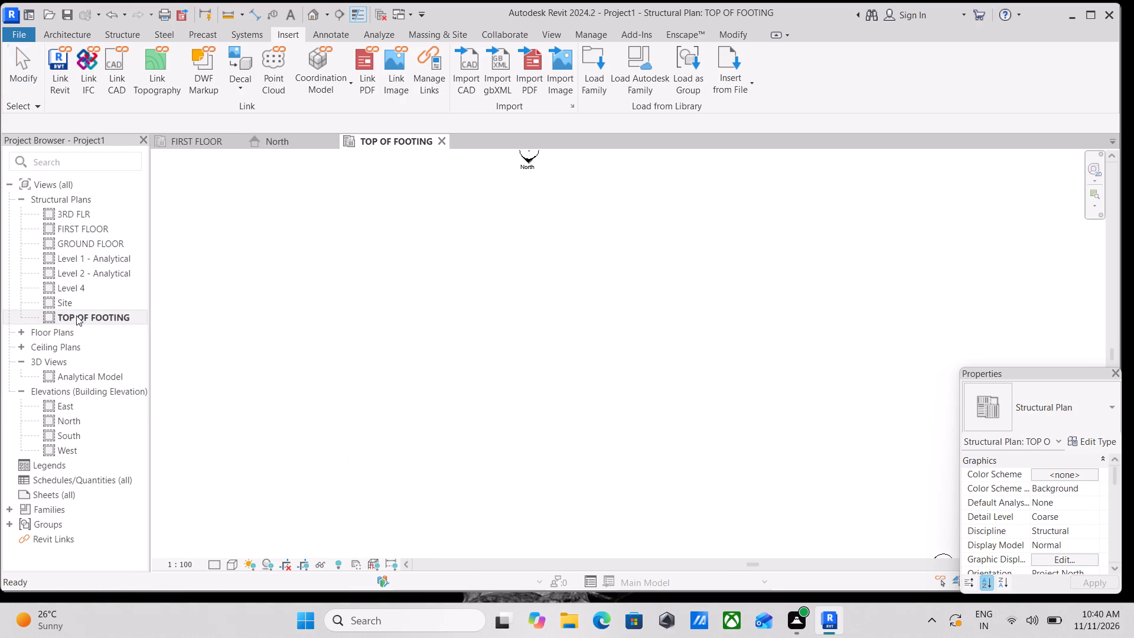
pyautogui.scroll(-2, 249, 284)
pyautogui.scroll(-6, 425, 262)
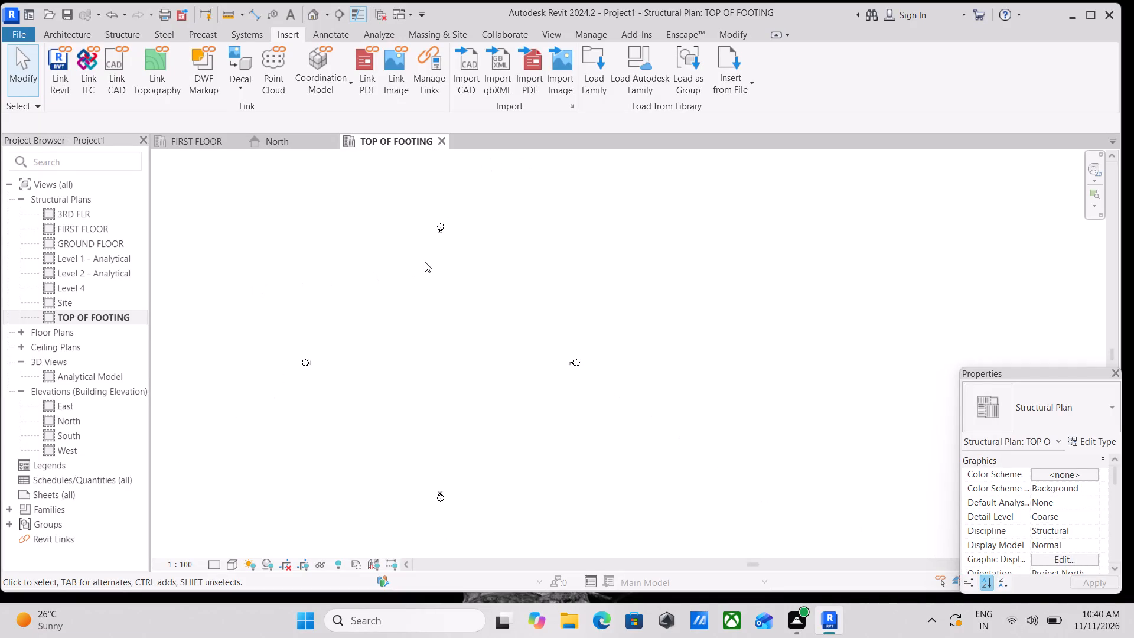
pyautogui.scroll(1, 425, 262)
pyautogui.click(216, 148)
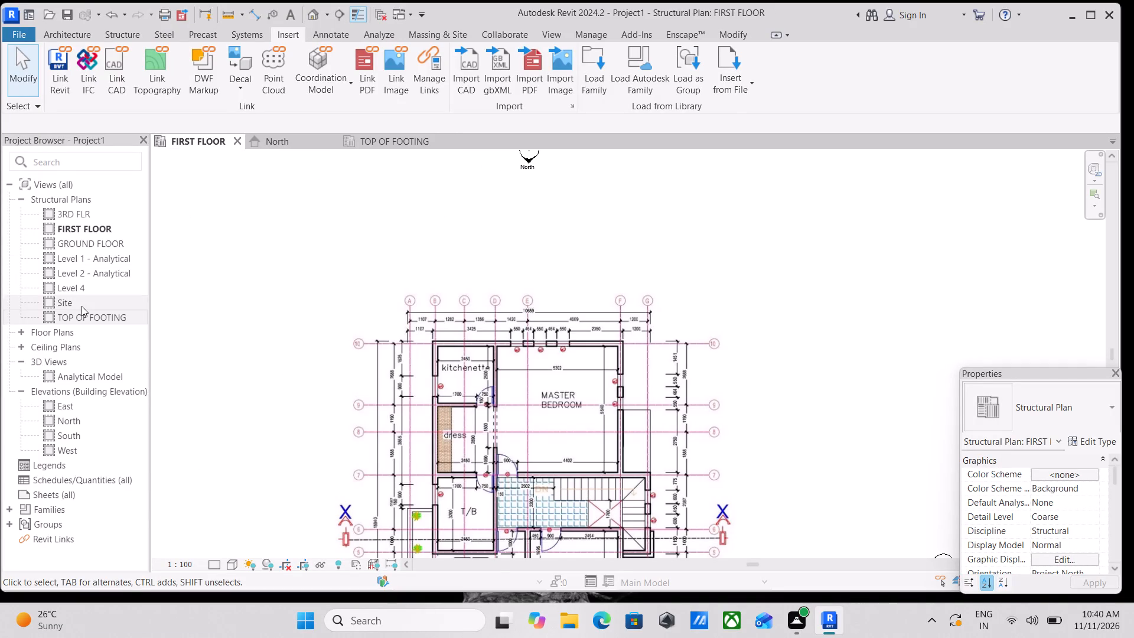
pyautogui.doubleClick(86, 320)
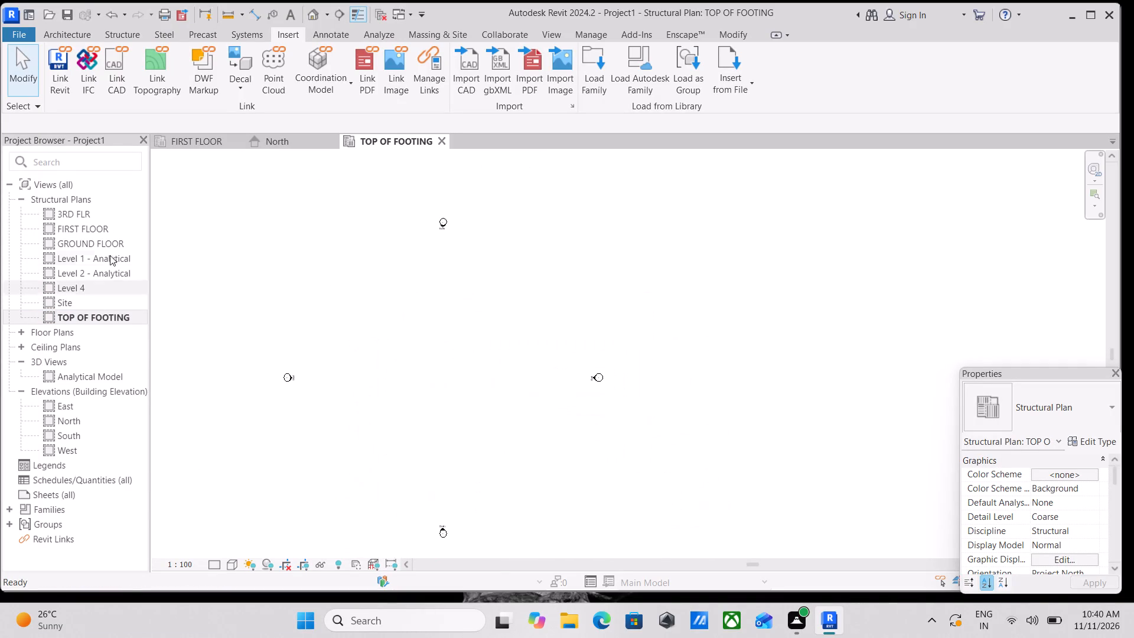
# Copy the floor plan image from the FIRST FLOOR plan and paste it aligned to the view Structural Plan: TOP OF FOOTING.
pyautogui.doubleClick(95, 226)
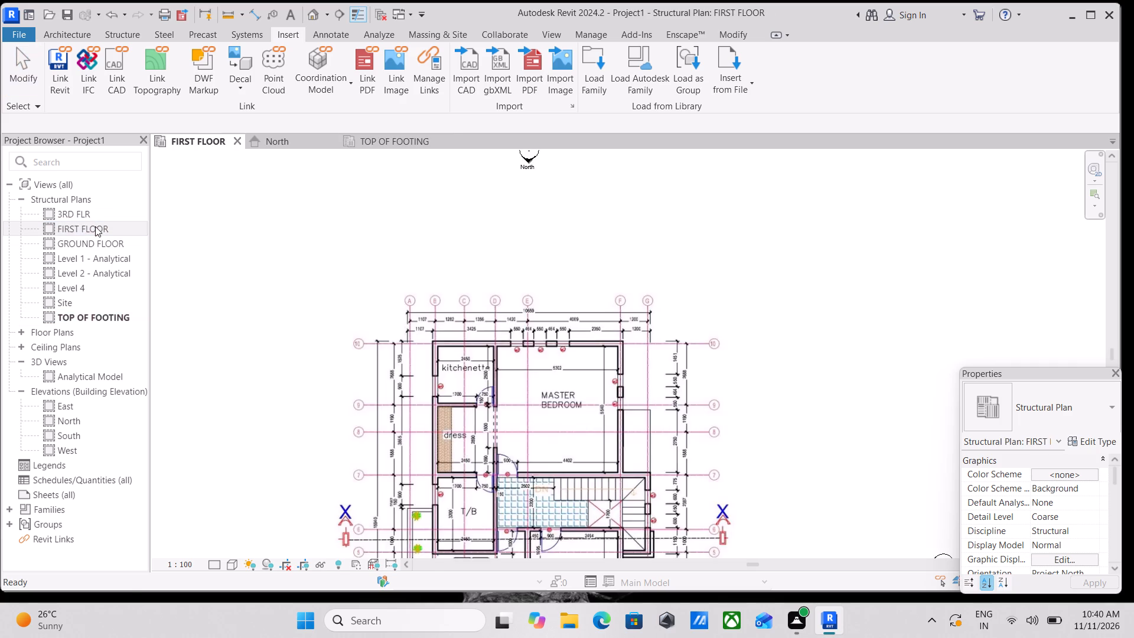
pyautogui.scroll(-1, 426, 274)
pyautogui.click(537, 281)
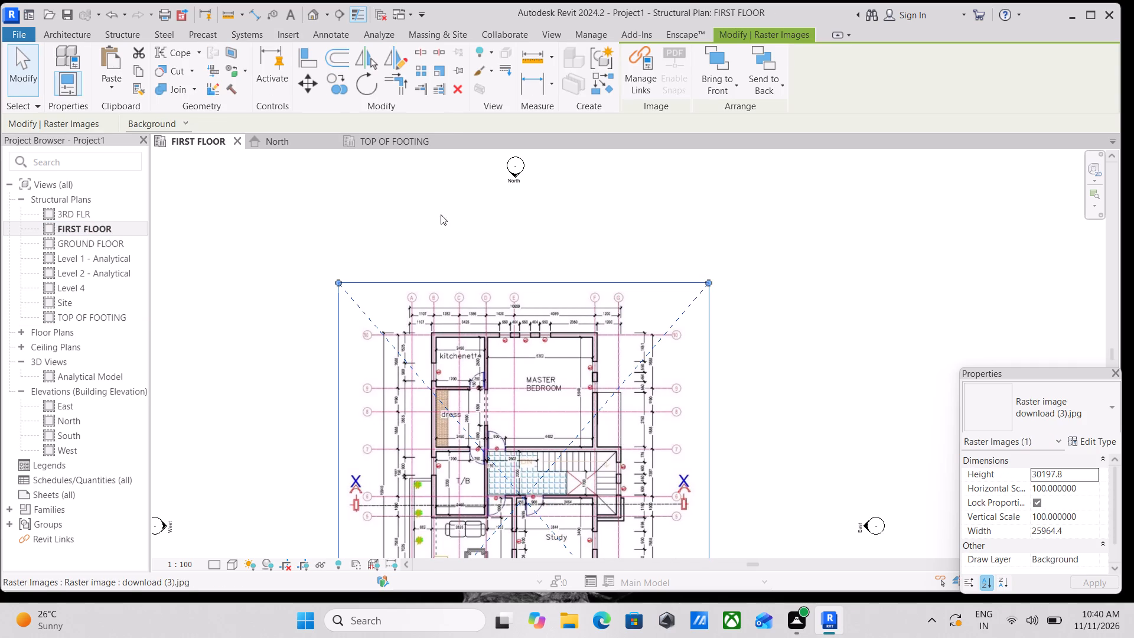
pyautogui.click(137, 71)
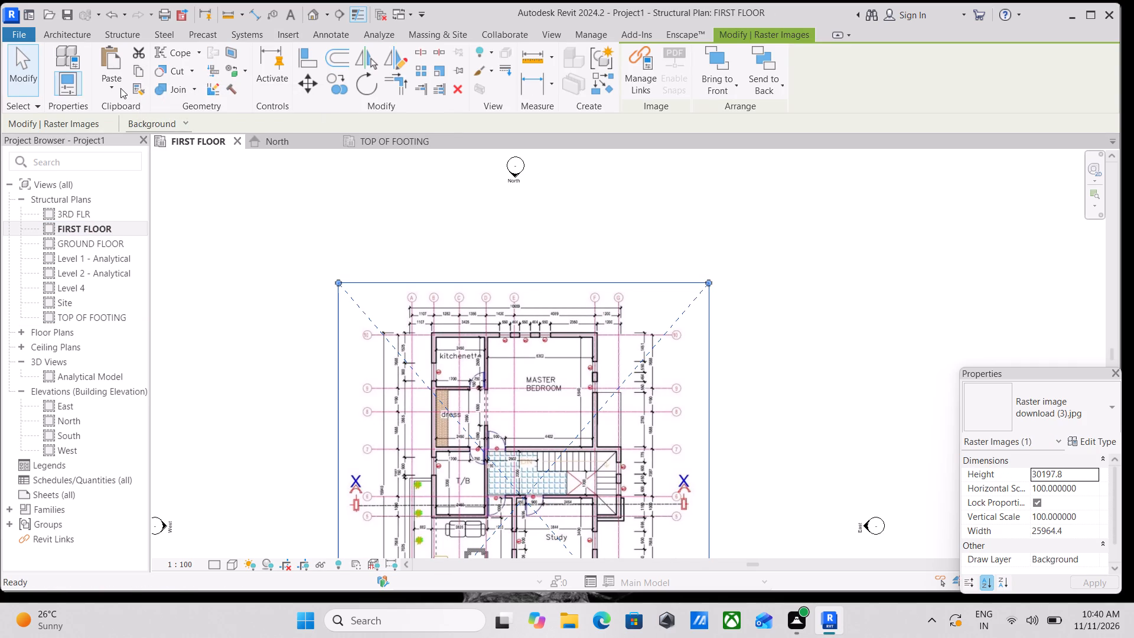
pyautogui.click(112, 87)
pyautogui.click(148, 171)
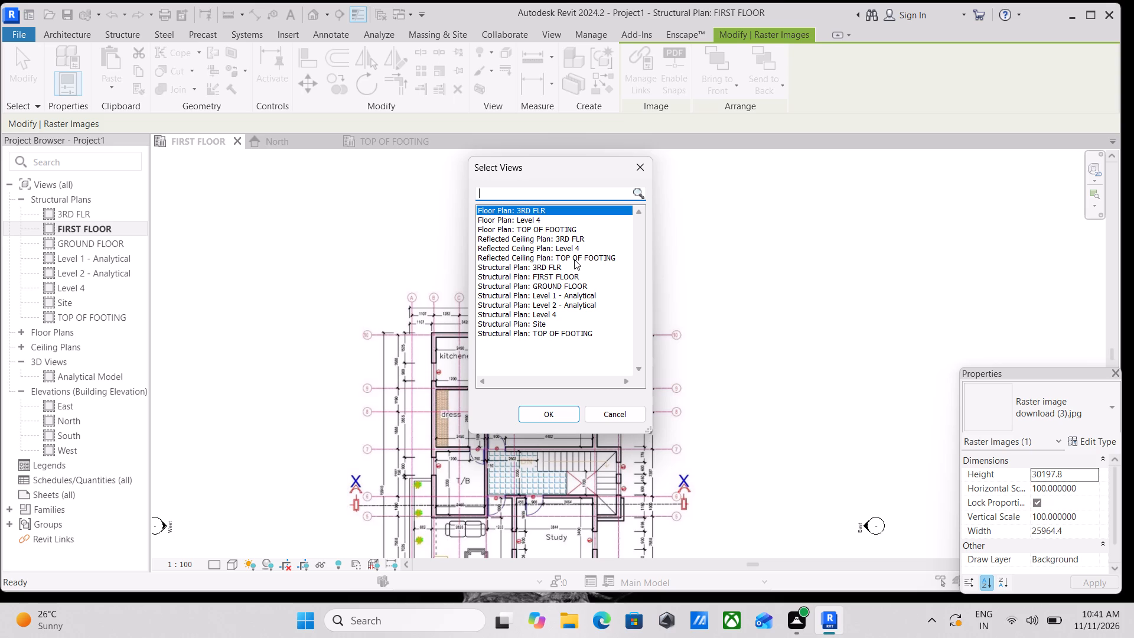
pyautogui.click(553, 334)
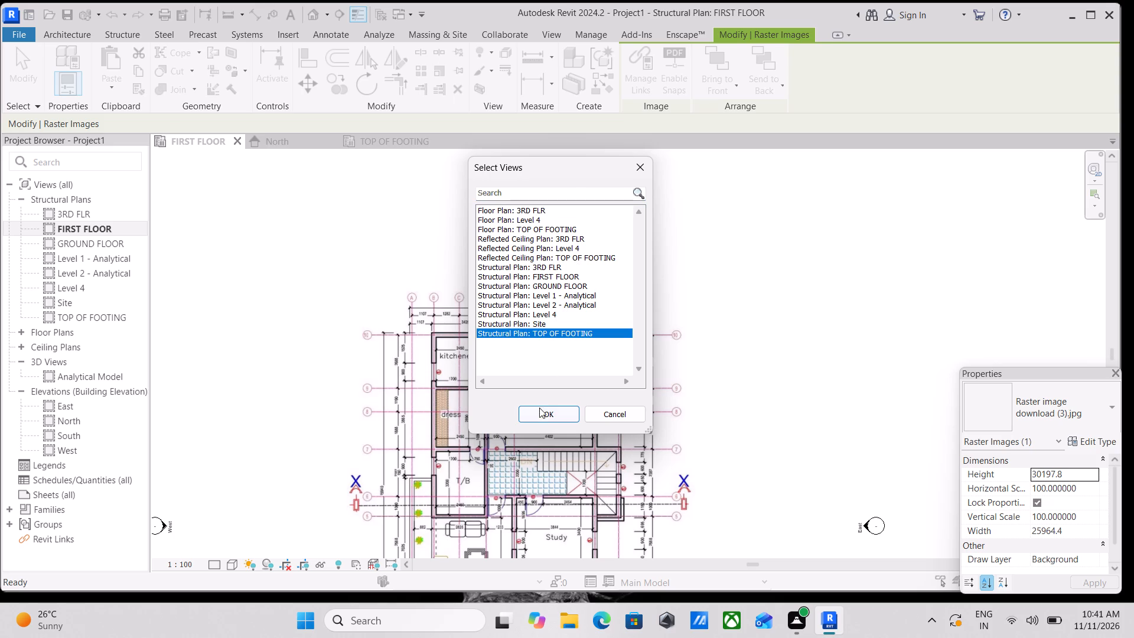
pyautogui.click(539, 410)
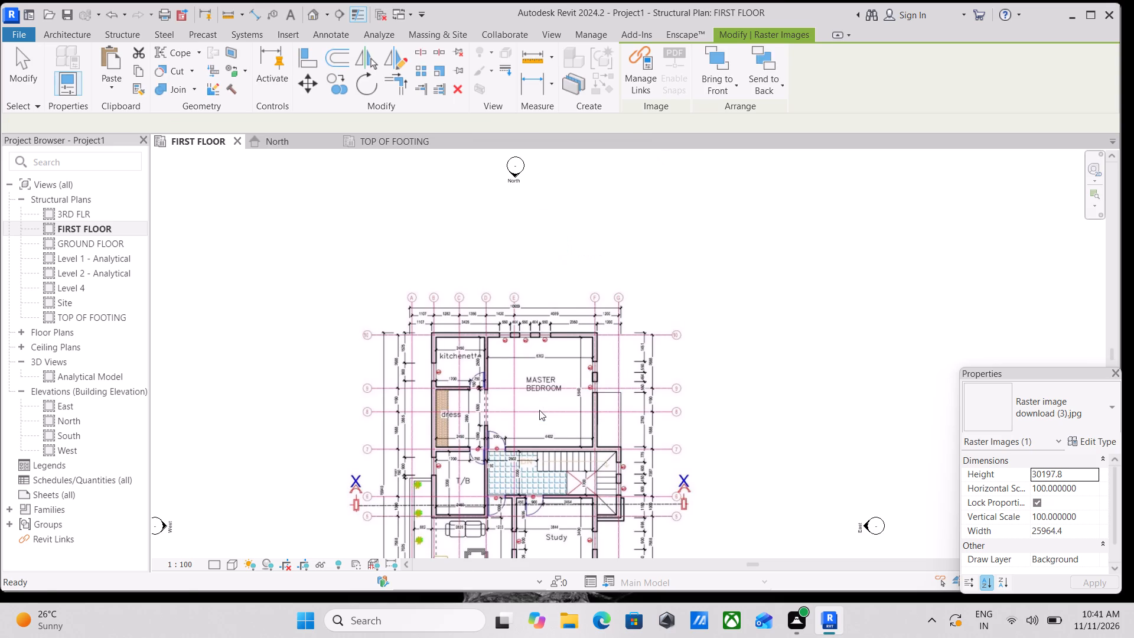
# Examine the pasted image in the TOP OF FOOTING structural plan, checking its grid bubbles A to G and the upper dimension strings.
pyautogui.click(396, 138)
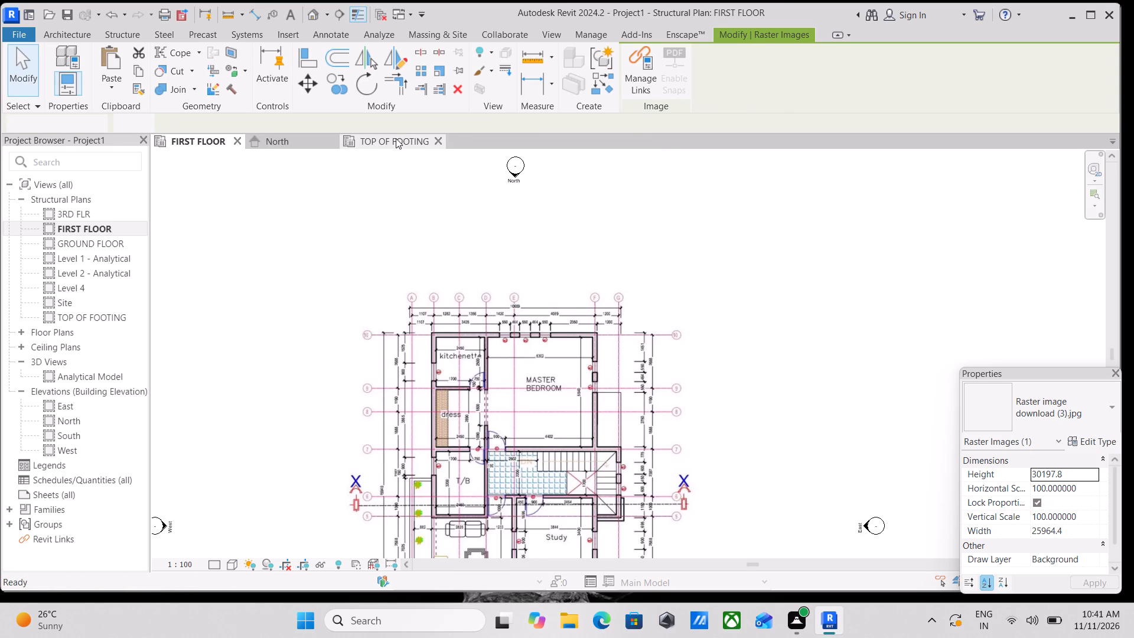
pyautogui.scroll(3, 536, 400)
pyautogui.scroll(3, 450, 354)
pyautogui.moveTo(443, 340); pyautogui.dragTo(480, 365, button='middle')
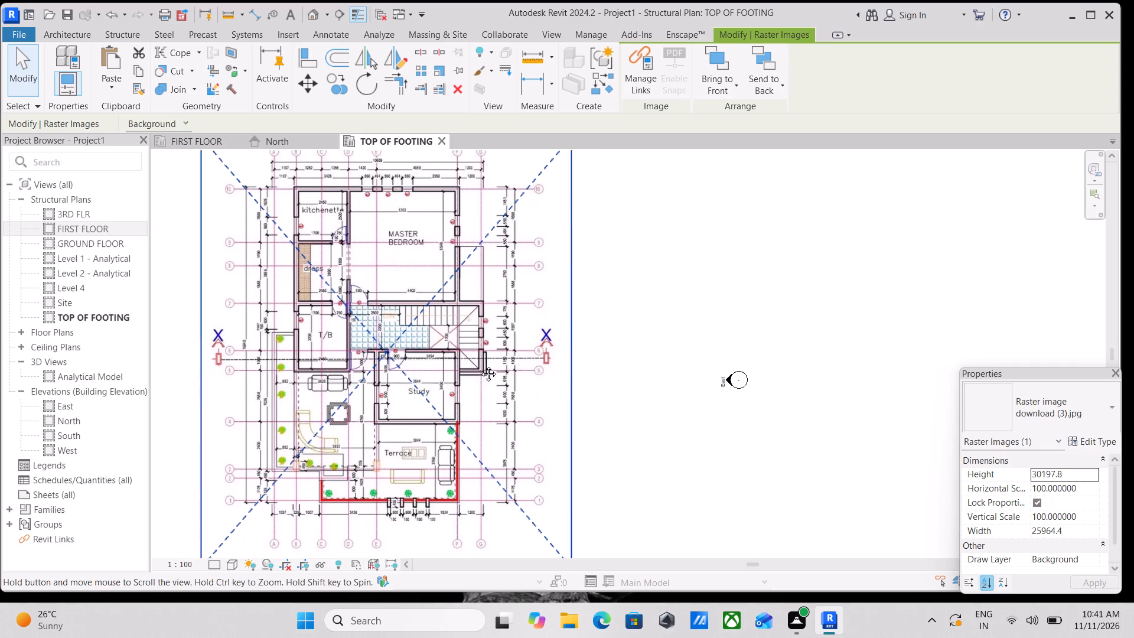
pyautogui.moveTo(480, 365); pyautogui.dragTo(597, 454, button='middle')
pyautogui.scroll(2, 597, 454)
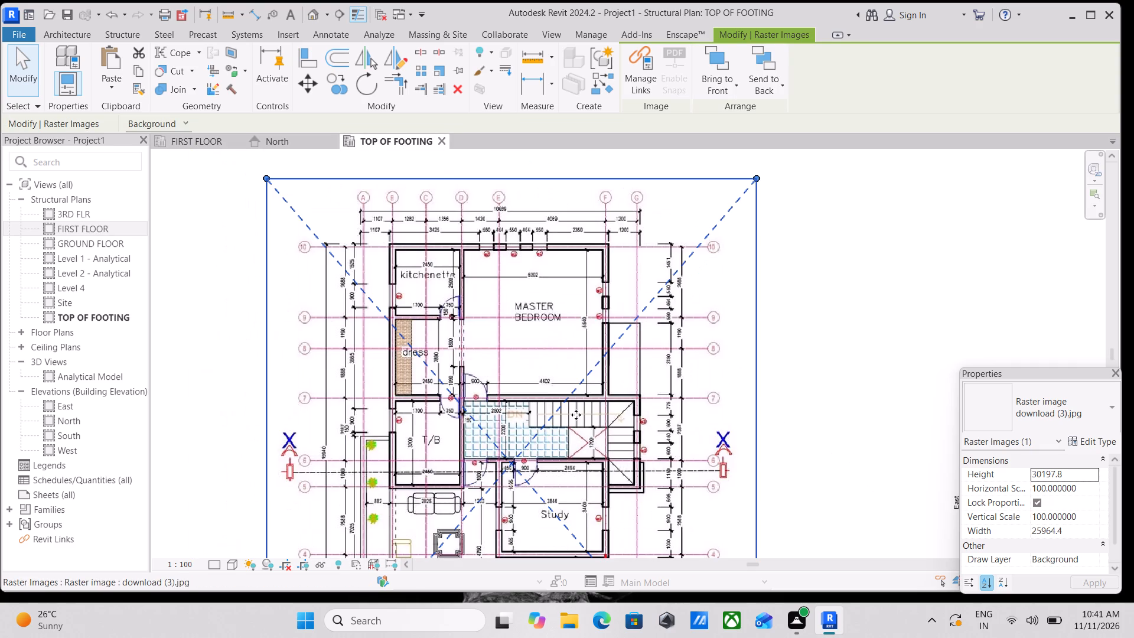
pyautogui.scroll(4, 576, 415)
pyautogui.moveTo(576, 412); pyautogui.dragTo(609, 549, button='middle')
pyautogui.moveTo(455, 310); pyautogui.dragTo(525, 416, button='middle')
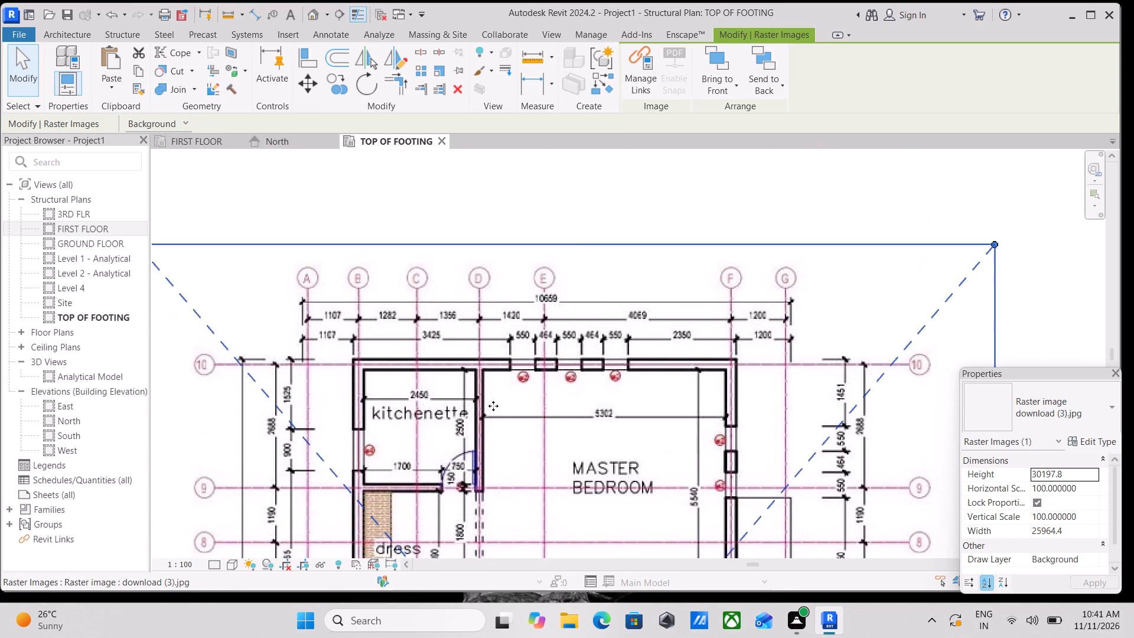
pyautogui.scroll(3, 465, 392)
pyautogui.moveTo(480, 369); pyautogui.dragTo(489, 368, button='middle')
pyautogui.scroll(2, 423, 375)
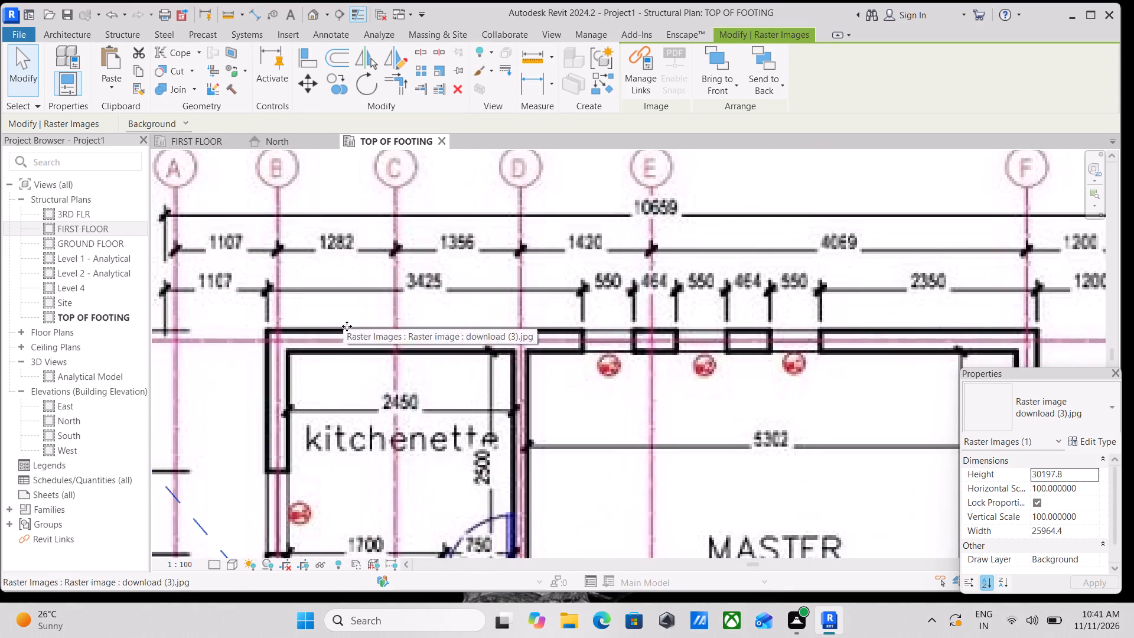
pyautogui.moveTo(363, 331); pyautogui.dragTo(527, 346, button='middle')
pyautogui.scroll(-1, 532, 343)
pyautogui.scroll(2, 532, 343)
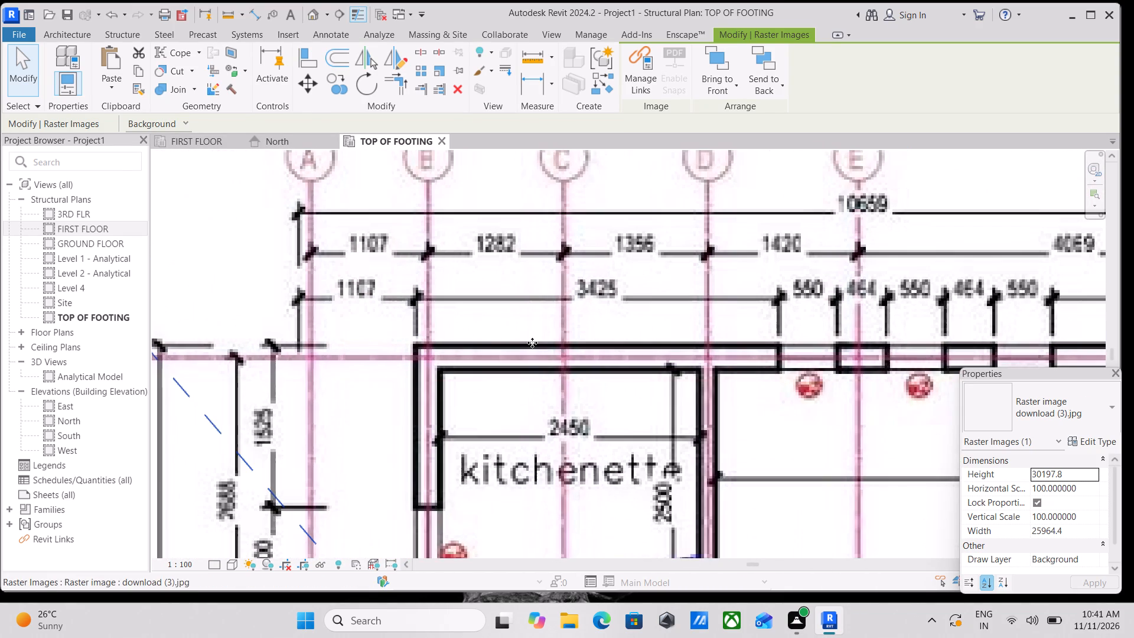
pyautogui.moveTo(532, 343); pyautogui.dragTo(503, 349, button='middle')
pyautogui.scroll(-4, 504, 350)
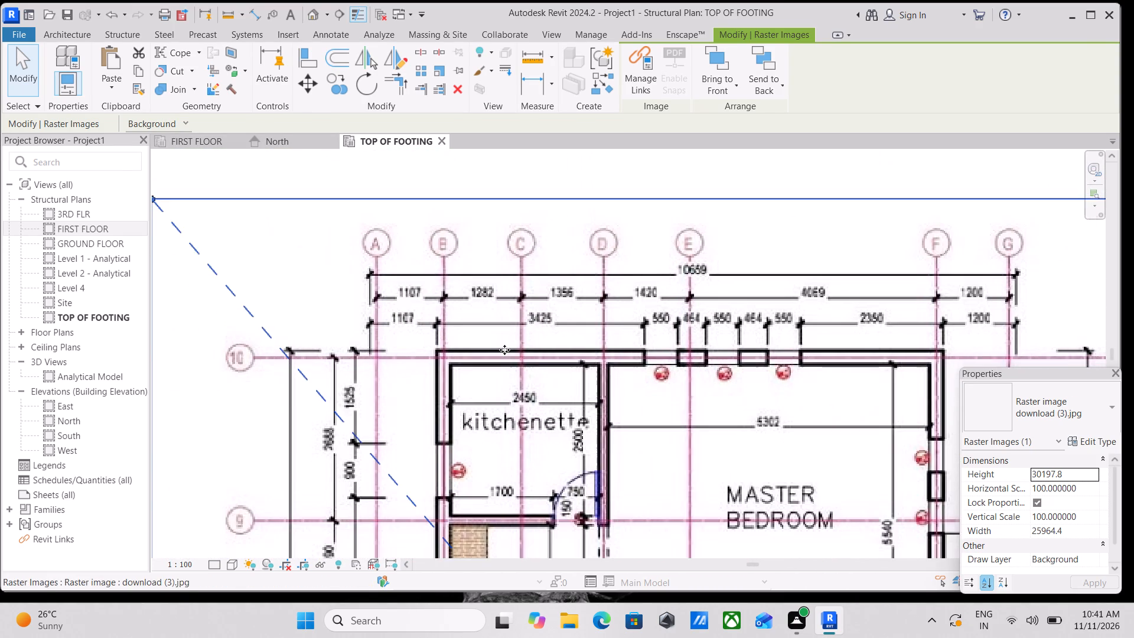
pyautogui.moveTo(504, 350); pyautogui.dragTo(532, 304, button='middle')
pyautogui.moveTo(484, 315); pyautogui.dragTo(515, 308, button='middle')
pyautogui.scroll(1, 516, 307)
pyautogui.scroll(-4, 516, 307)
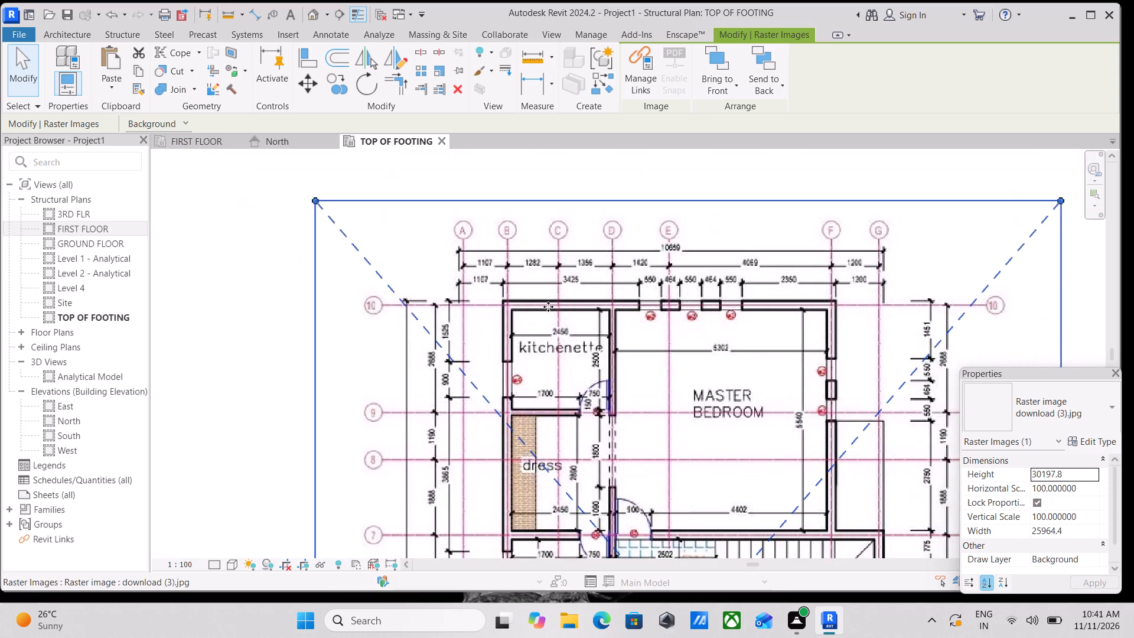
pyautogui.scroll(-2, 548, 306)
pyautogui.moveTo(548, 305); pyautogui.dragTo(555, 216, button='middle')
pyautogui.scroll(-1, 540, 304)
pyautogui.moveTo(539, 301); pyautogui.dragTo(533, 236, button='middle')
pyautogui.moveTo(533, 236); pyautogui.dragTo(557, 303, button='middle')
pyautogui.scroll(2, 557, 304)
pyautogui.moveTo(556, 301); pyautogui.dragTo(503, 446, button='middle')
pyautogui.scroll(1, 498, 421)
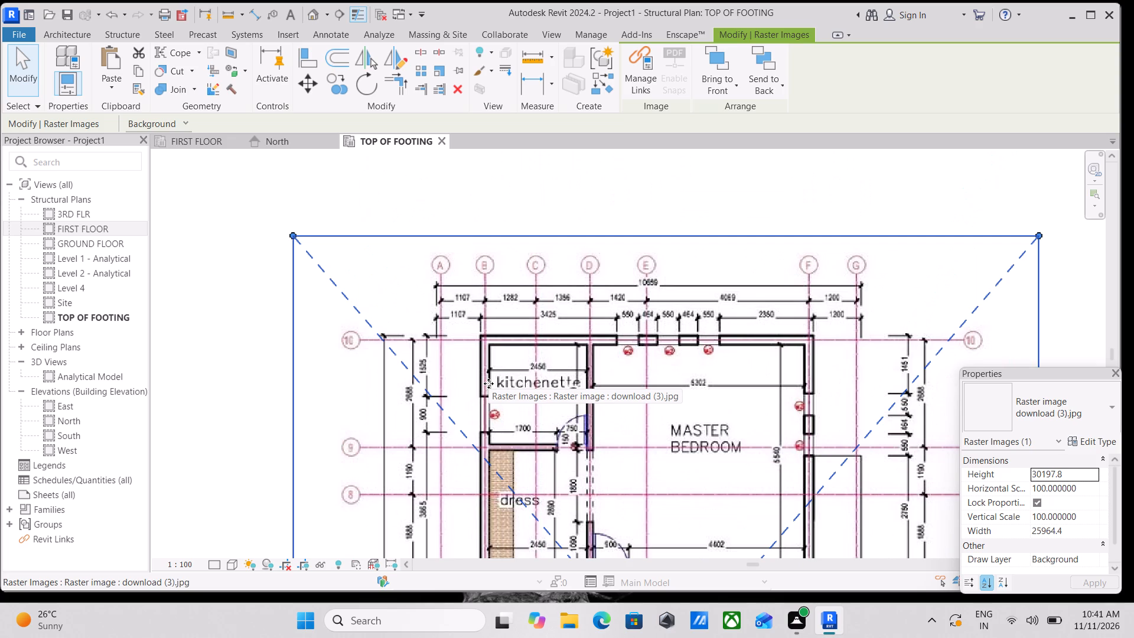
pyautogui.scroll(4, 538, 274)
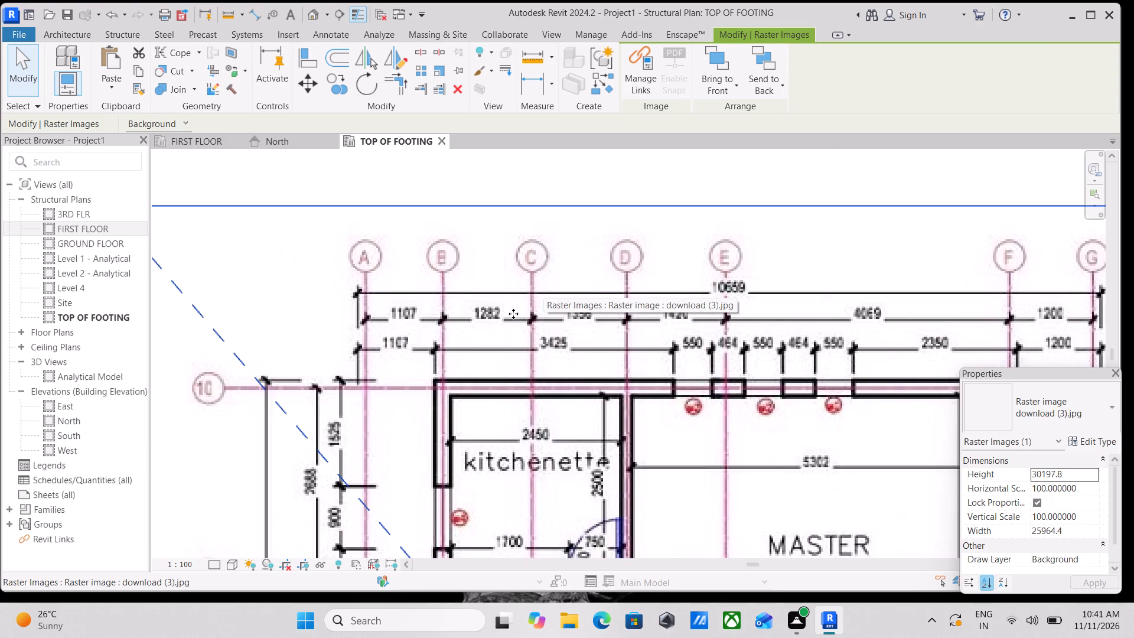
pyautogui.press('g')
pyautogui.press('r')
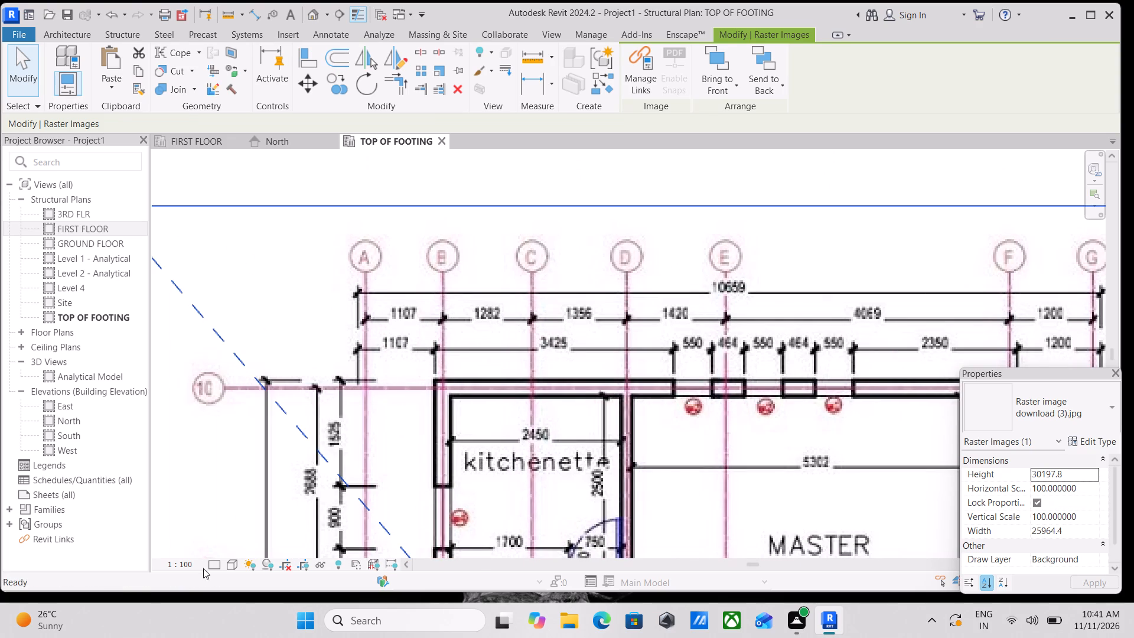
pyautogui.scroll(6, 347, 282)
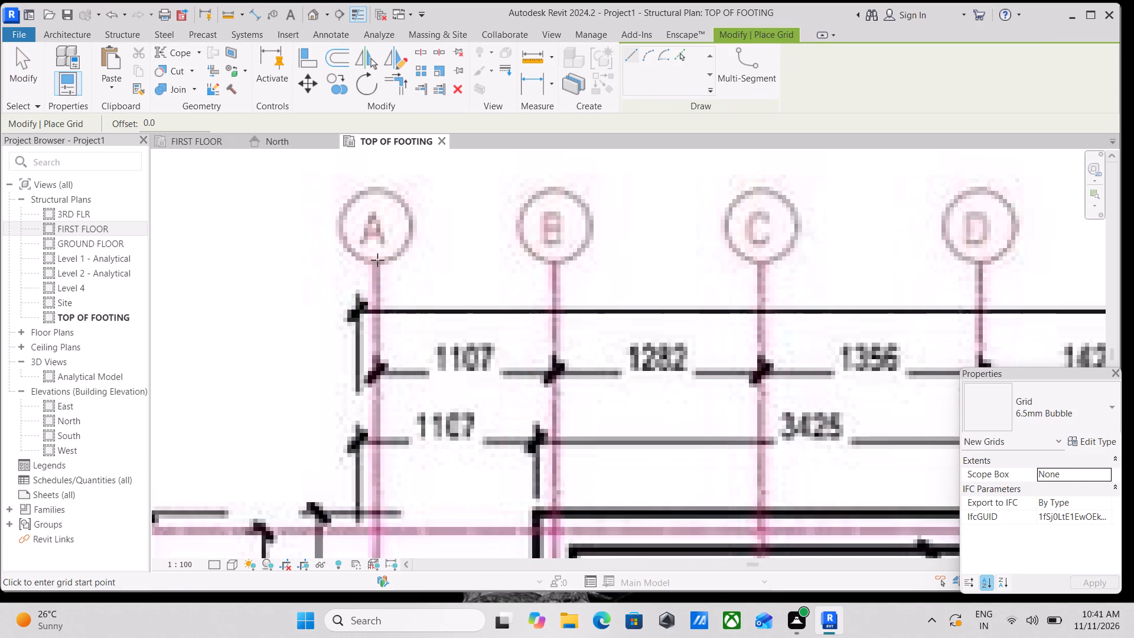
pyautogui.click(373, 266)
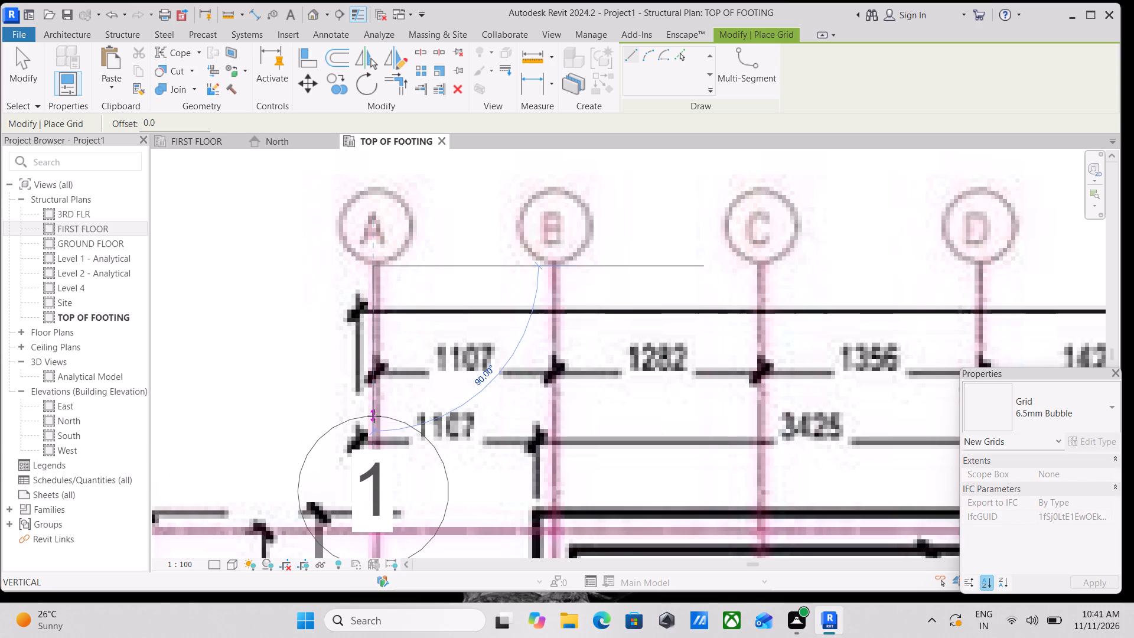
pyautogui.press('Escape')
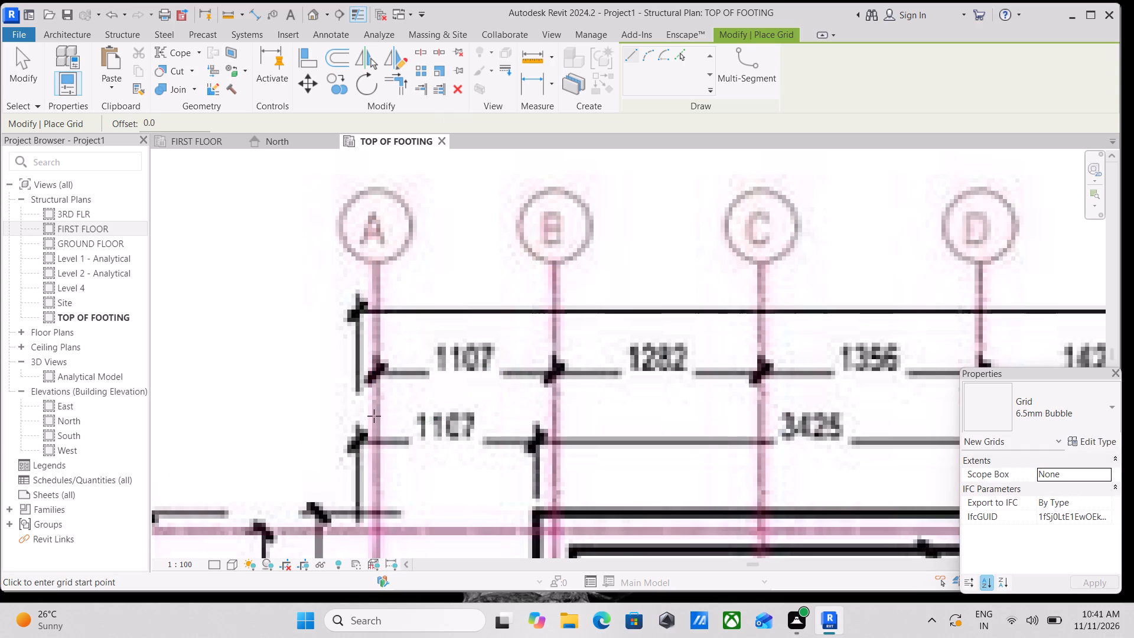
# Draw a vertical grid along line A of the floor plan image, from its lower bubble A up to its upper bubble A.
pyautogui.scroll(-4, 380, 414)
pyautogui.scroll(-4, 402, 372)
pyautogui.moveTo(402, 371); pyautogui.dragTo(422, 154, button='middle')
pyautogui.scroll(-3, 435, 340)
pyautogui.moveTo(434, 338); pyautogui.dragTo(452, 261, button='middle')
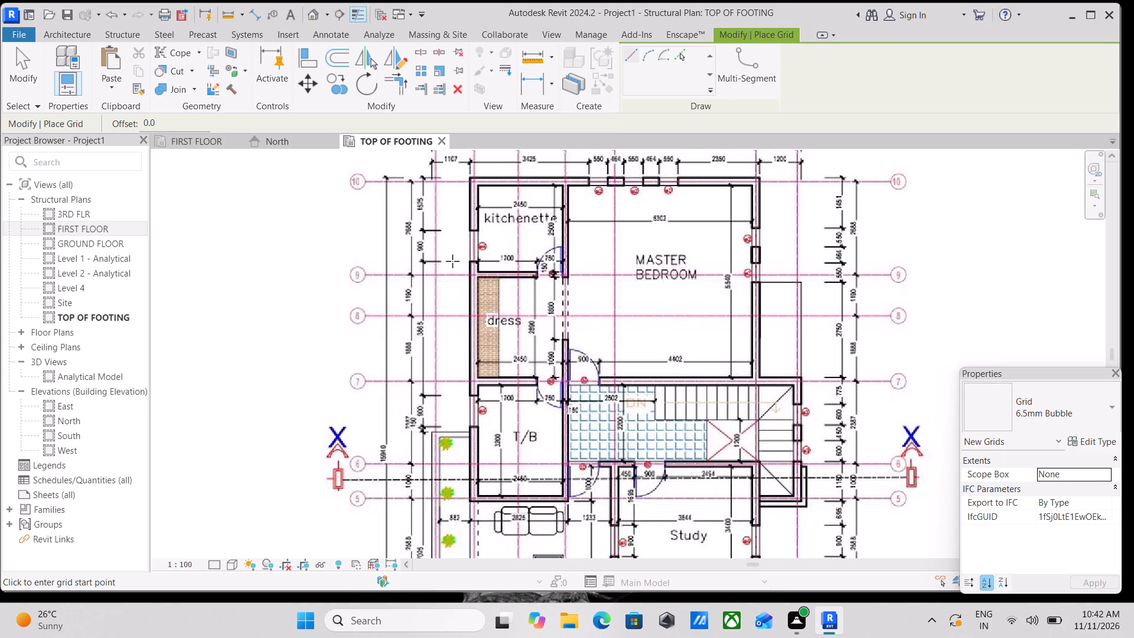
pyautogui.scroll(-5, 452, 261)
pyautogui.moveTo(468, 307); pyautogui.dragTo(494, 245, button='middle')
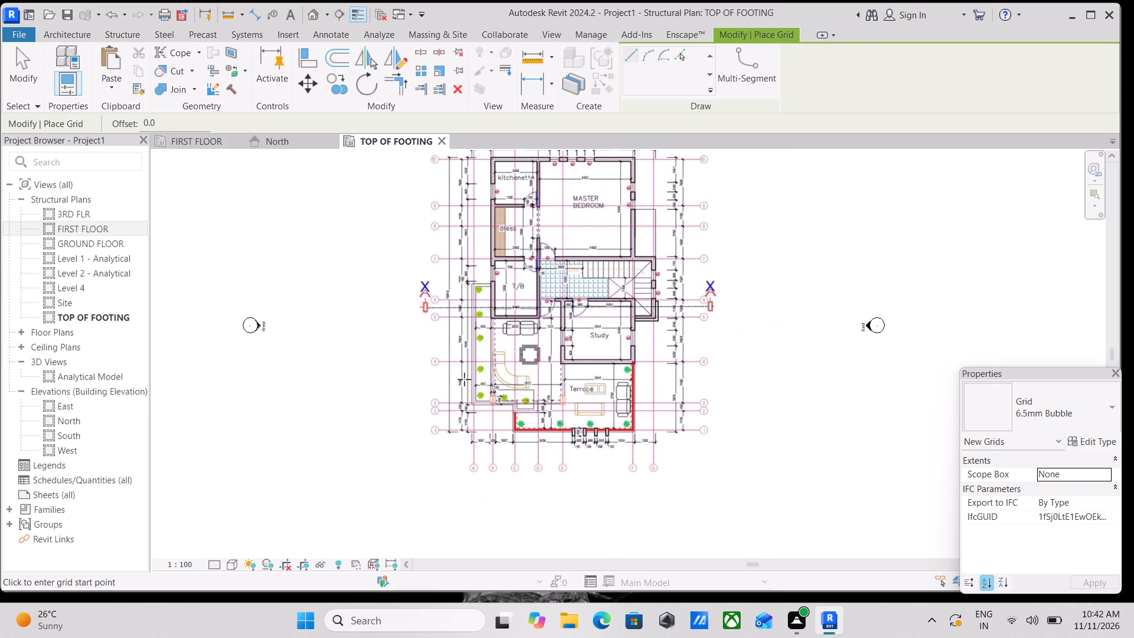
pyautogui.scroll(7, 449, 399)
pyautogui.scroll(3, 490, 534)
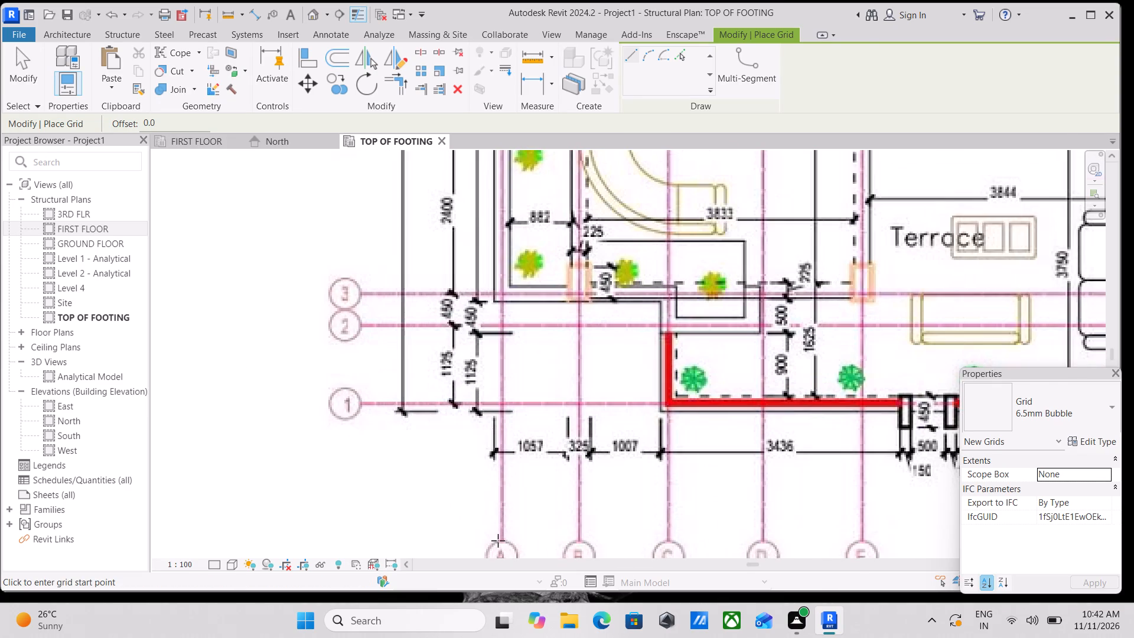
pyautogui.scroll(2, 501, 540)
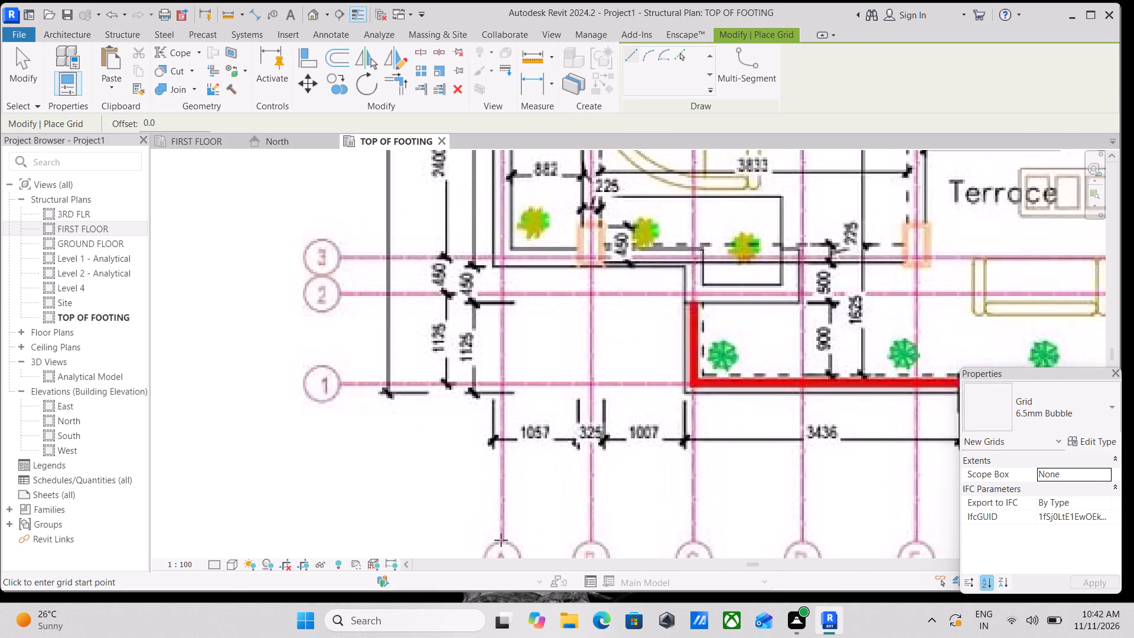
pyautogui.scroll(1, 501, 540)
pyautogui.click(503, 539)
pyautogui.scroll(-3, 513, 363)
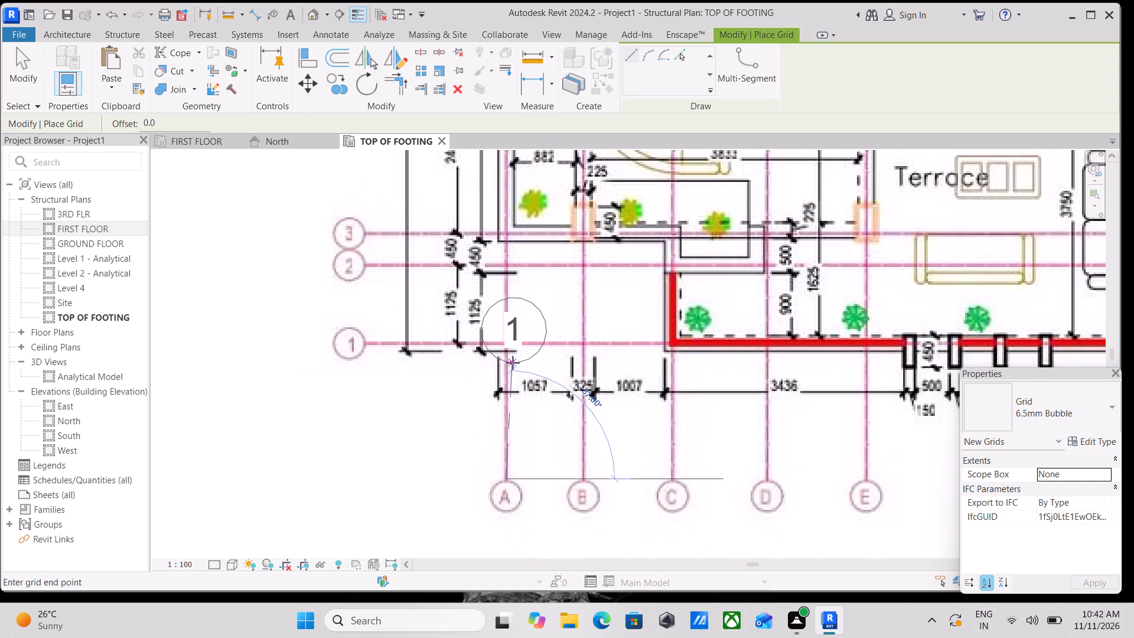
pyautogui.moveTo(513, 363); pyautogui.dragTo(493, 426, button='middle')
pyautogui.scroll(1, 493, 423)
pyautogui.scroll(-2, 479, 240)
pyautogui.moveTo(479, 240); pyautogui.dragTo(450, 496, button='middle')
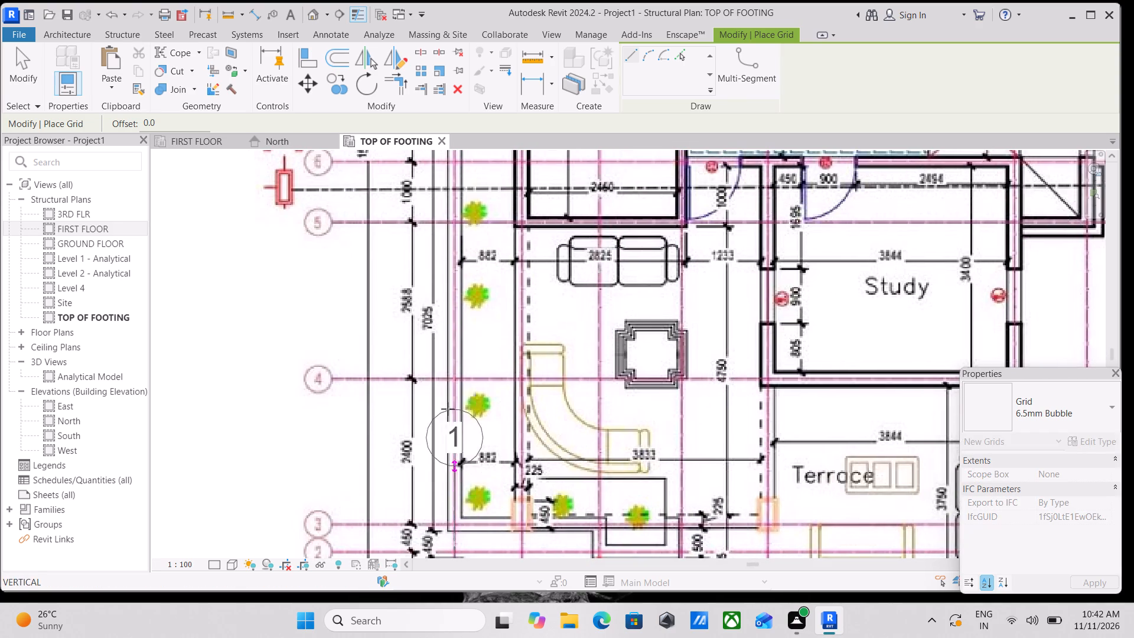
pyautogui.scroll(-3, 439, 327)
pyautogui.moveTo(439, 327); pyautogui.dragTo(432, 488, button='middle')
pyautogui.scroll(-2, 441, 331)
pyautogui.moveTo(441, 331); pyautogui.dragTo(438, 390, button='middle')
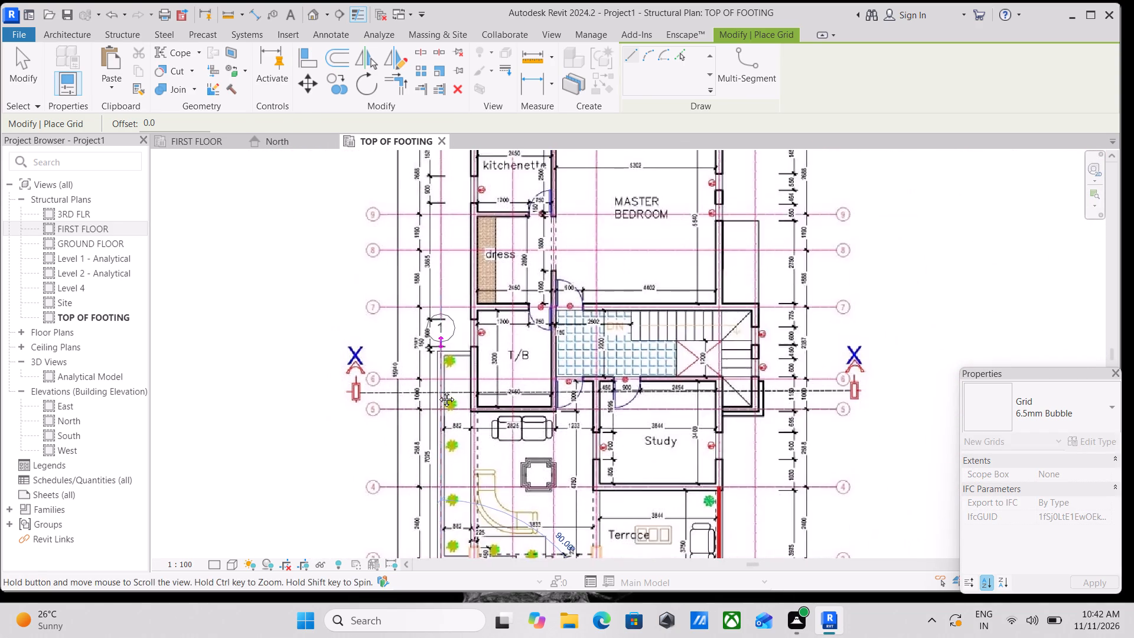
pyautogui.moveTo(438, 390); pyautogui.dragTo(435, 461, button='middle')
pyautogui.scroll(1, 435, 461)
pyautogui.scroll(-1, 432, 279)
pyautogui.moveTo(432, 279); pyautogui.dragTo(417, 399, button='middle')
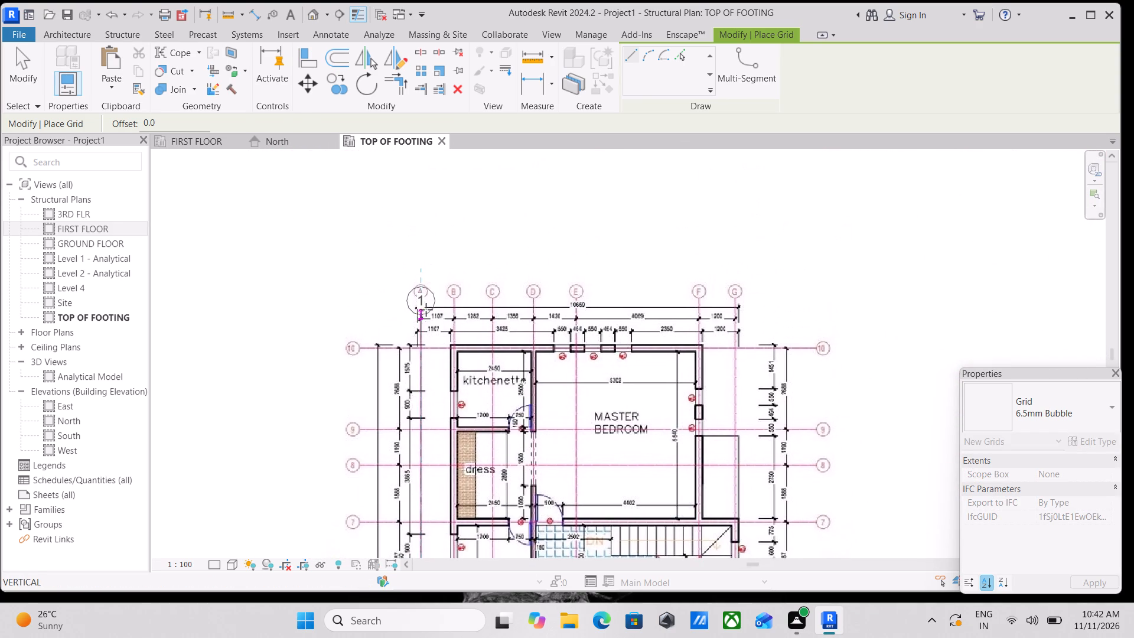
pyautogui.scroll(7, 426, 308)
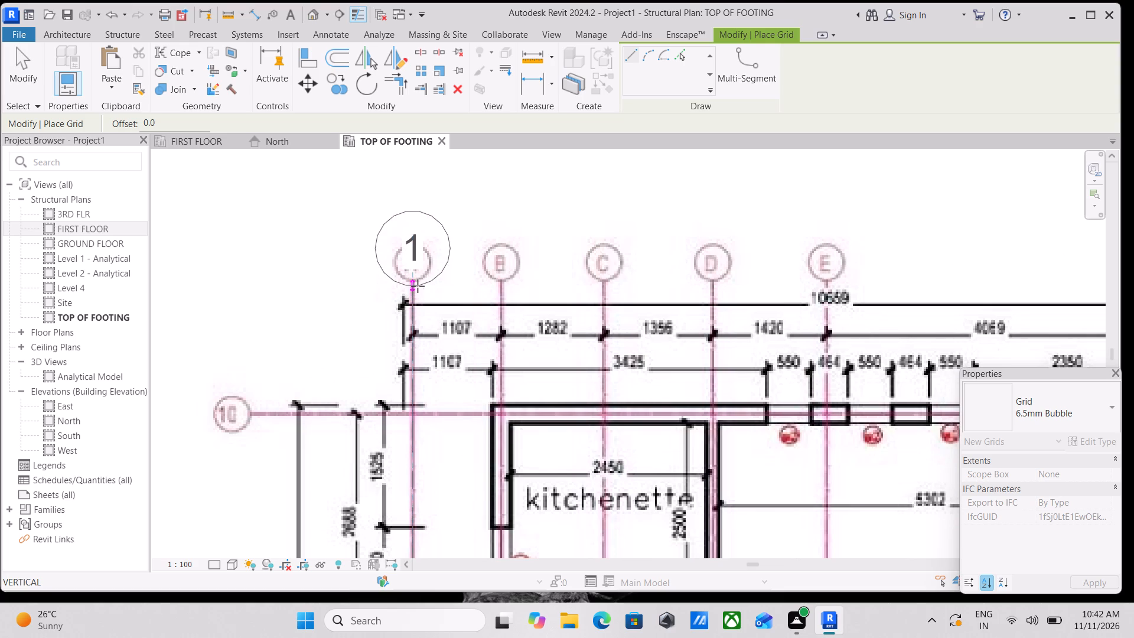
pyautogui.scroll(7, 418, 286)
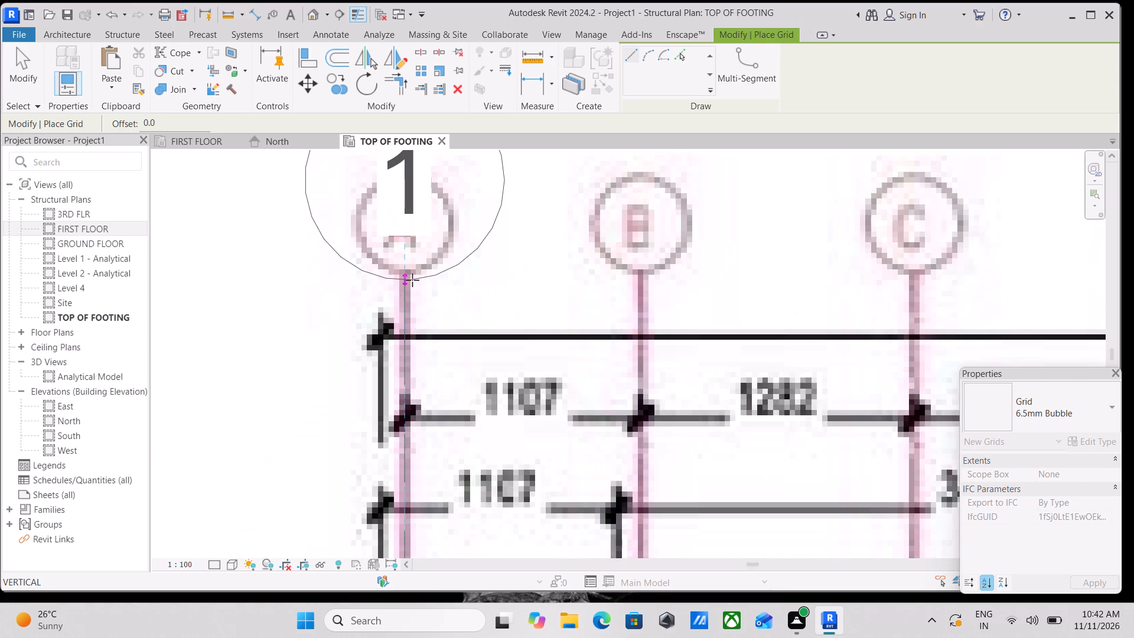
pyautogui.click(412, 280)
pyautogui.scroll(-9, 412, 280)
pyautogui.scroll(3, 417, 289)
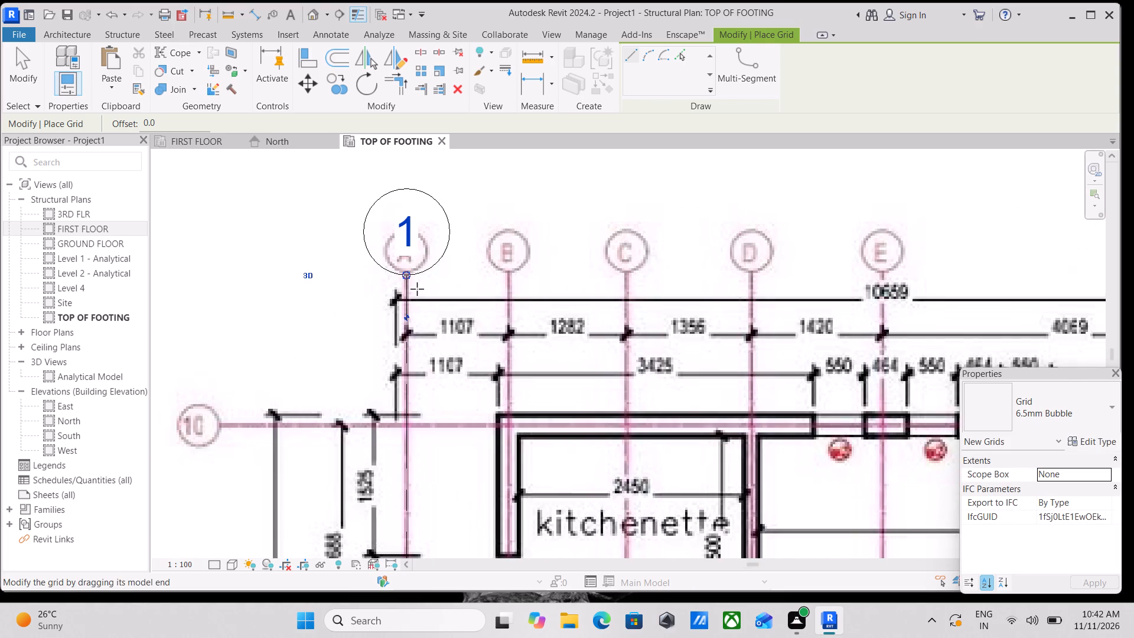
pyautogui.scroll(3, 417, 289)
pyautogui.press('Escape')
pyautogui.press('Escape')
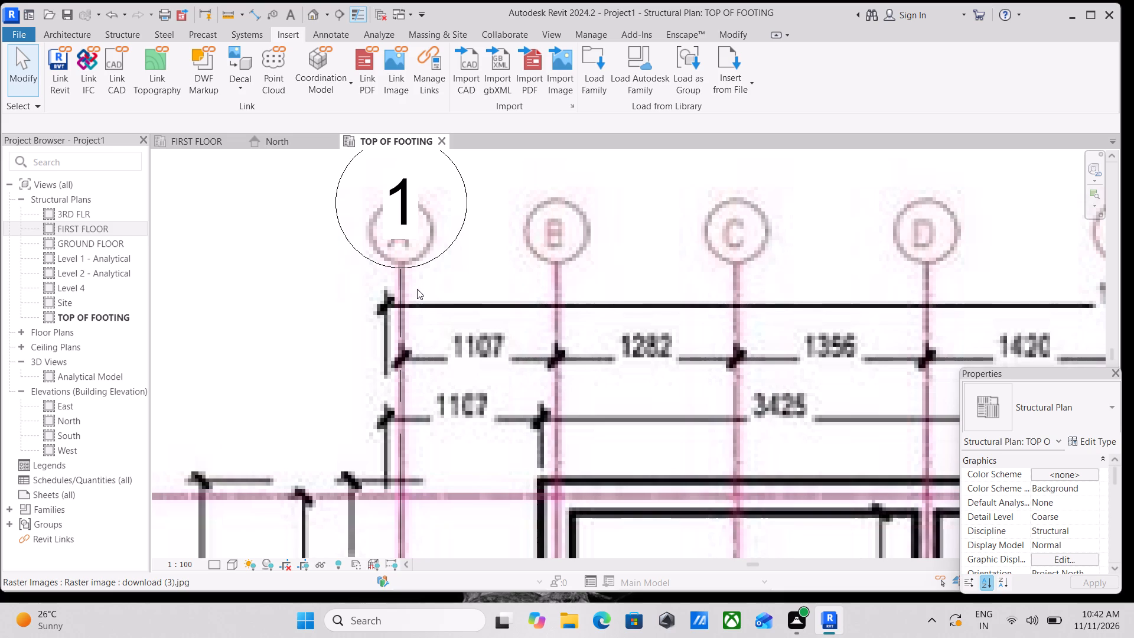
# Create a second vertical grid by picking the grid on line A with an offset of 1107 mm towards line B.
pyautogui.scroll(1, 417, 289)
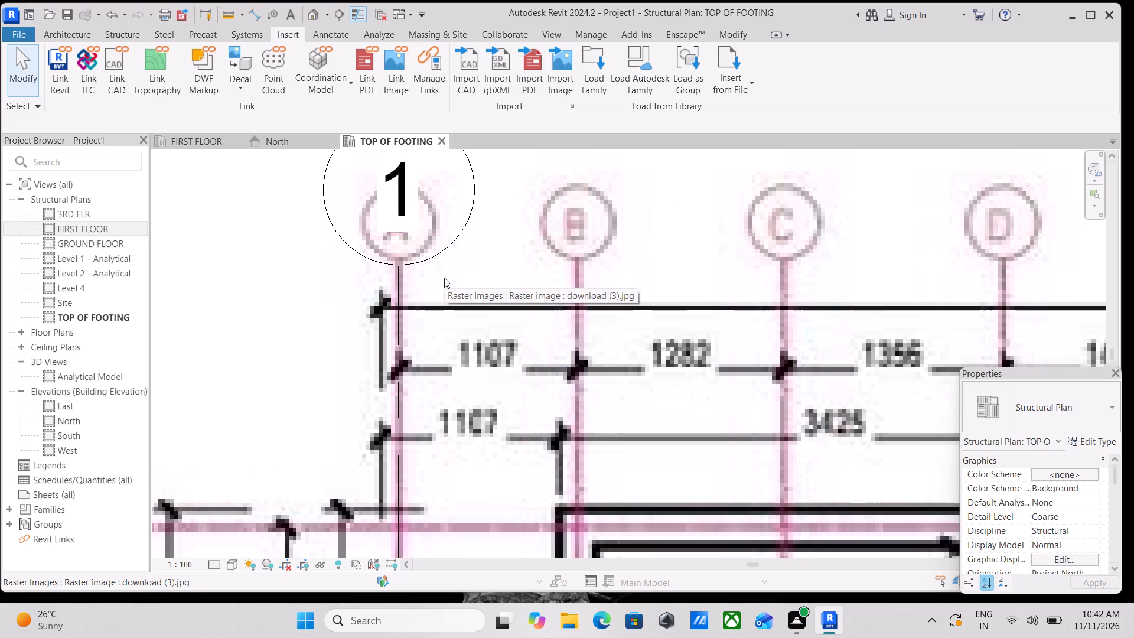
pyautogui.scroll(1, 444, 278)
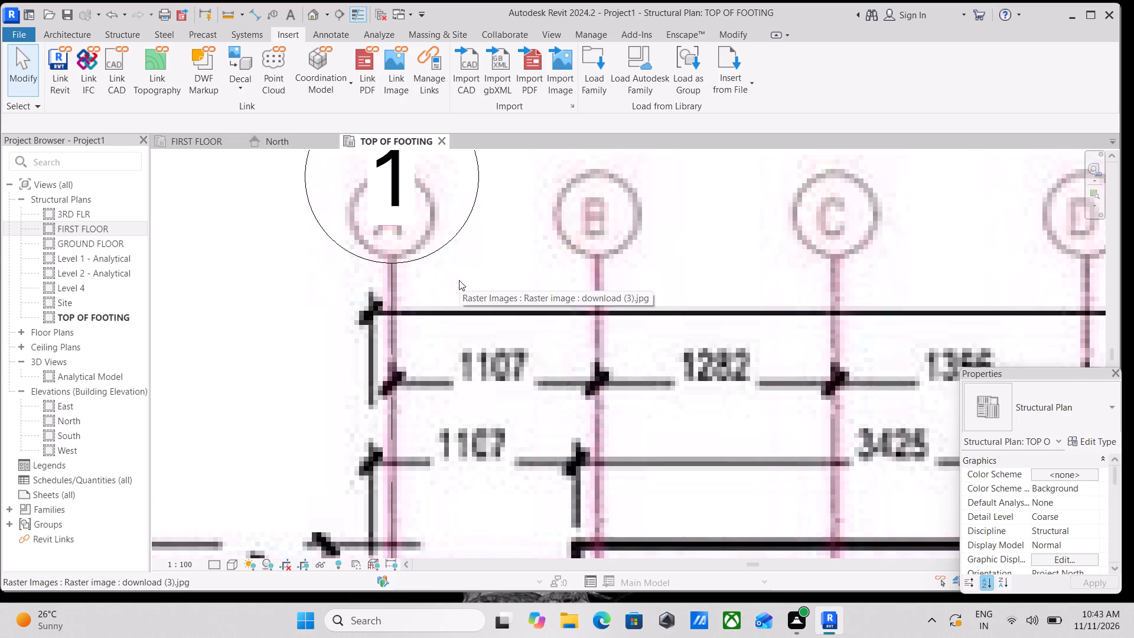
pyautogui.scroll(-1, 459, 280)
pyautogui.moveTo(461, 280); pyautogui.dragTo(410, 346, button='middle')
pyautogui.scroll(-1, 474, 289)
pyautogui.middleClick(474, 289)
pyautogui.scroll(3, 472, 290)
pyautogui.scroll(-2, 389, 339)
pyautogui.moveTo(400, 334); pyautogui.dragTo(426, 334, button='middle')
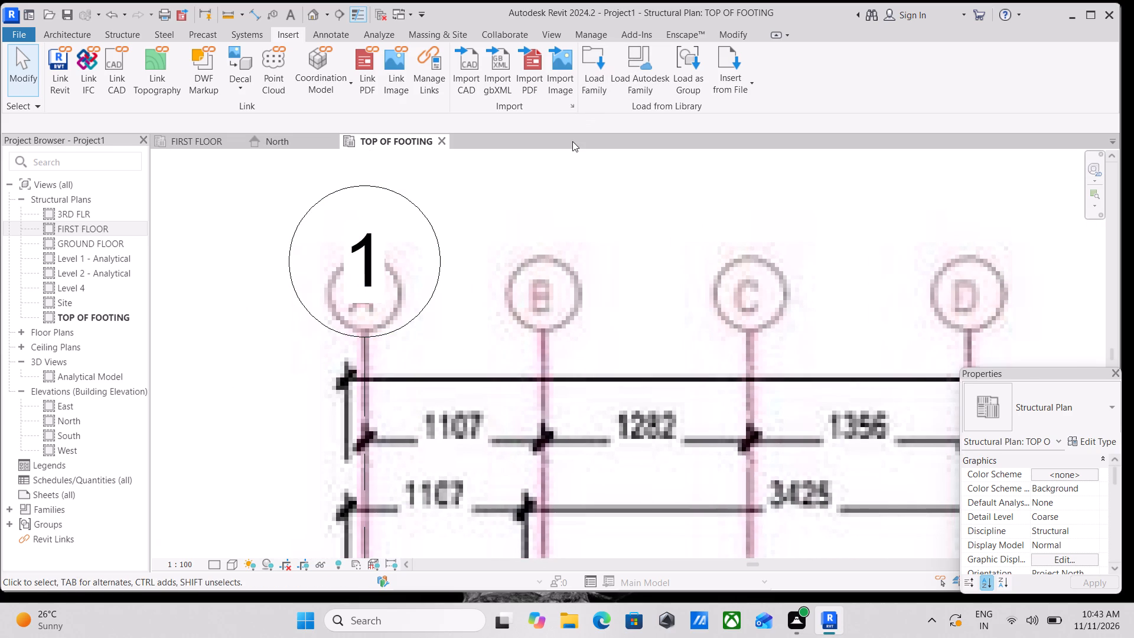
pyautogui.write('GR')
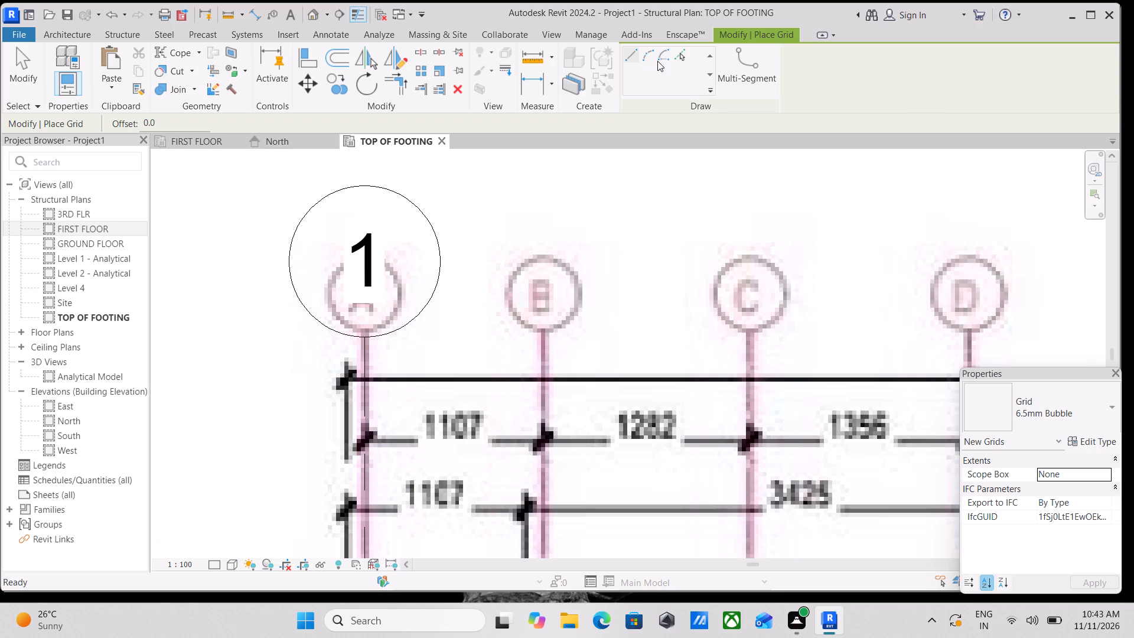
pyautogui.click(677, 50)
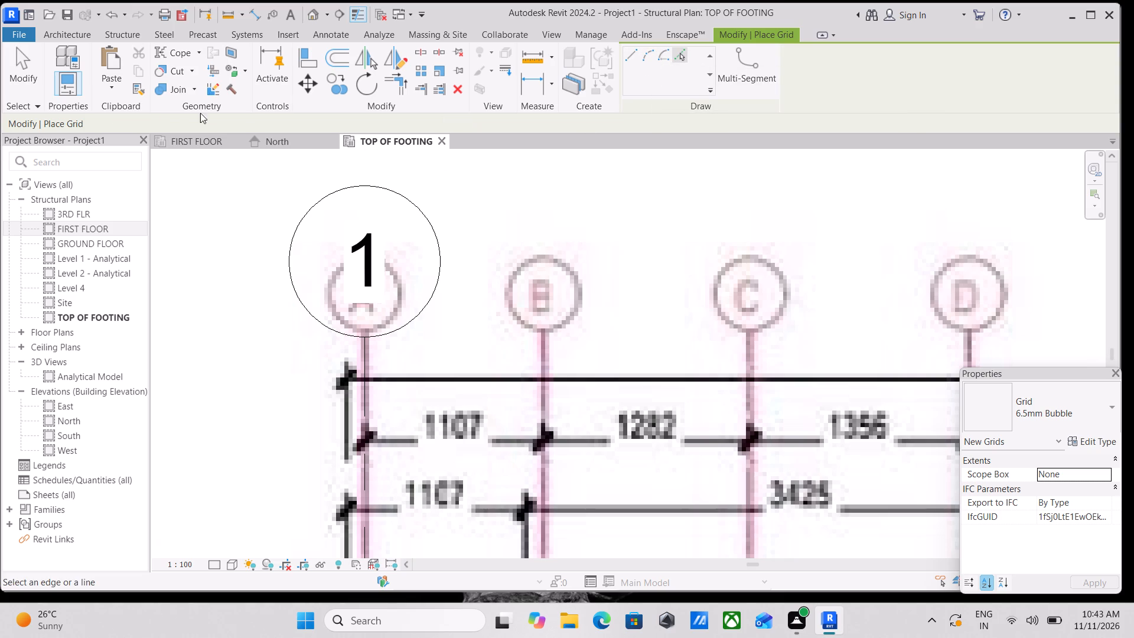
pyautogui.moveTo(179, 126); pyautogui.dragTo(97, 134)
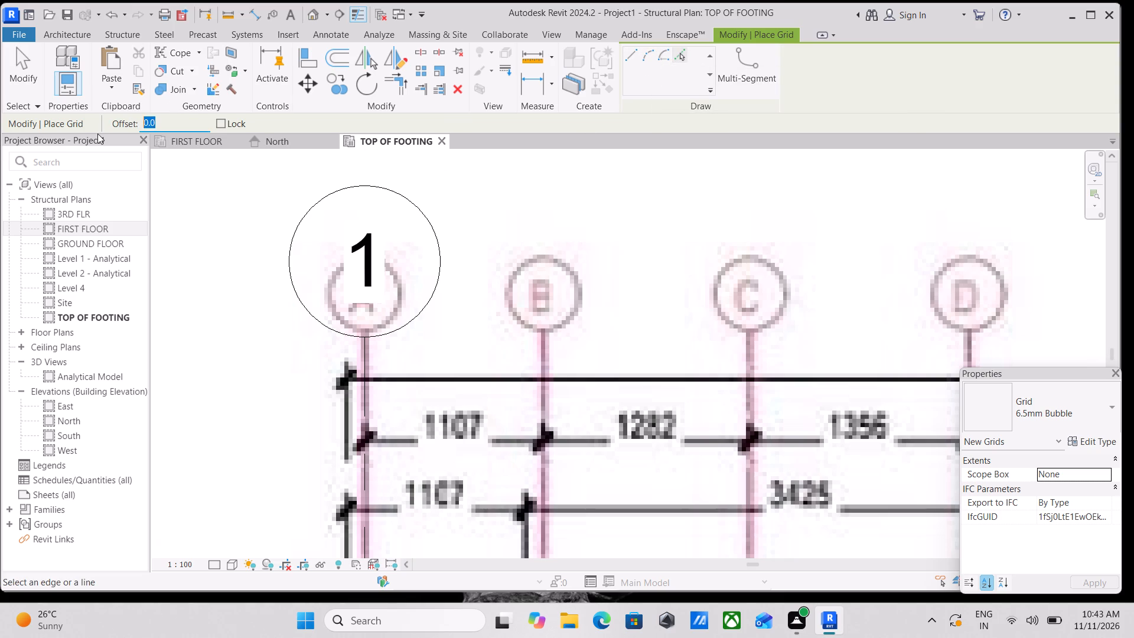
pyautogui.write('12')
pyautogui.click(185, 120)
pyautogui.moveTo(185, 120); pyautogui.dragTo(158, 128)
pyautogui.write('11')
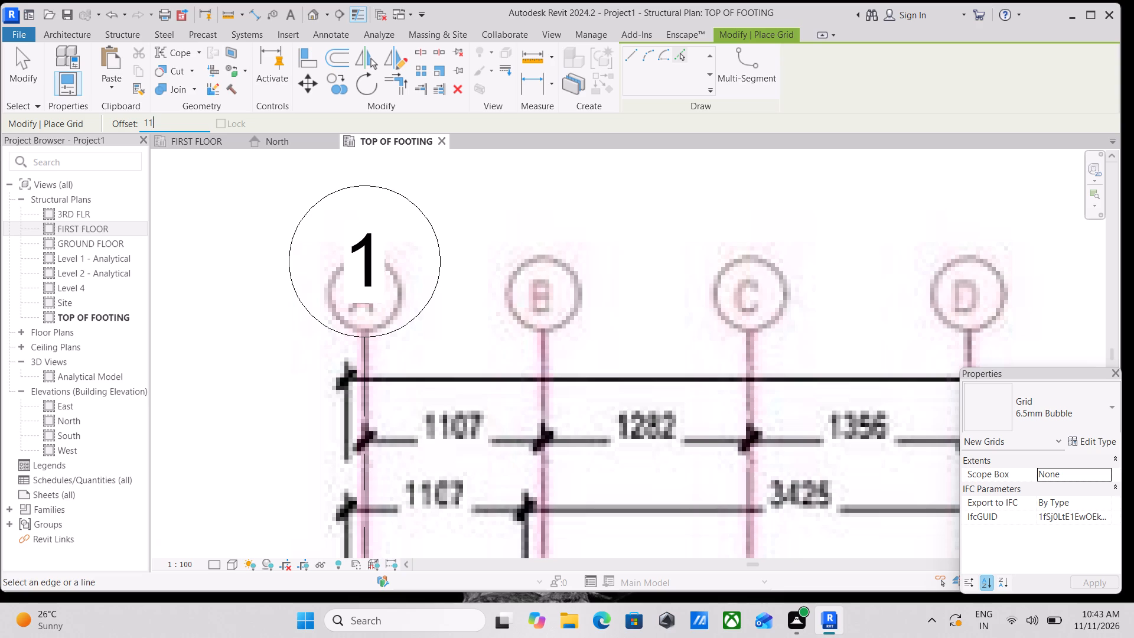
pyautogui.press('0')
pyautogui.press('7')
pyautogui.write('MM')
pyautogui.press('Return')
pyautogui.click(366, 362)
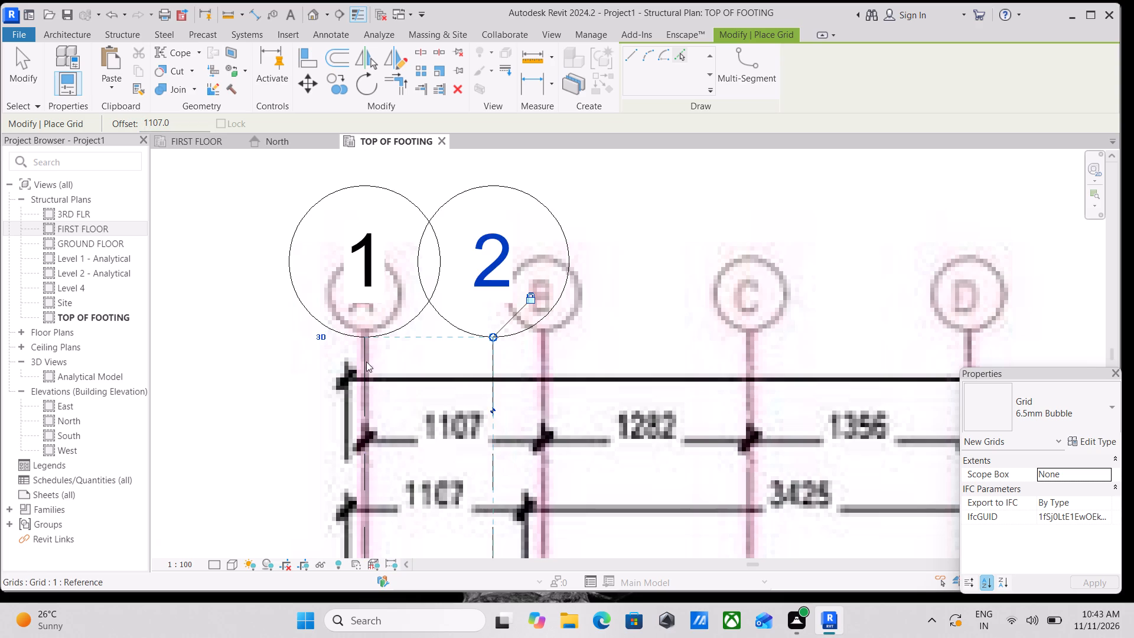
pyautogui.scroll(-3, 537, 343)
pyautogui.moveTo(537, 343); pyautogui.dragTo(530, 305, button='middle')
pyautogui.scroll(1, 530, 305)
pyautogui.press('Escape')
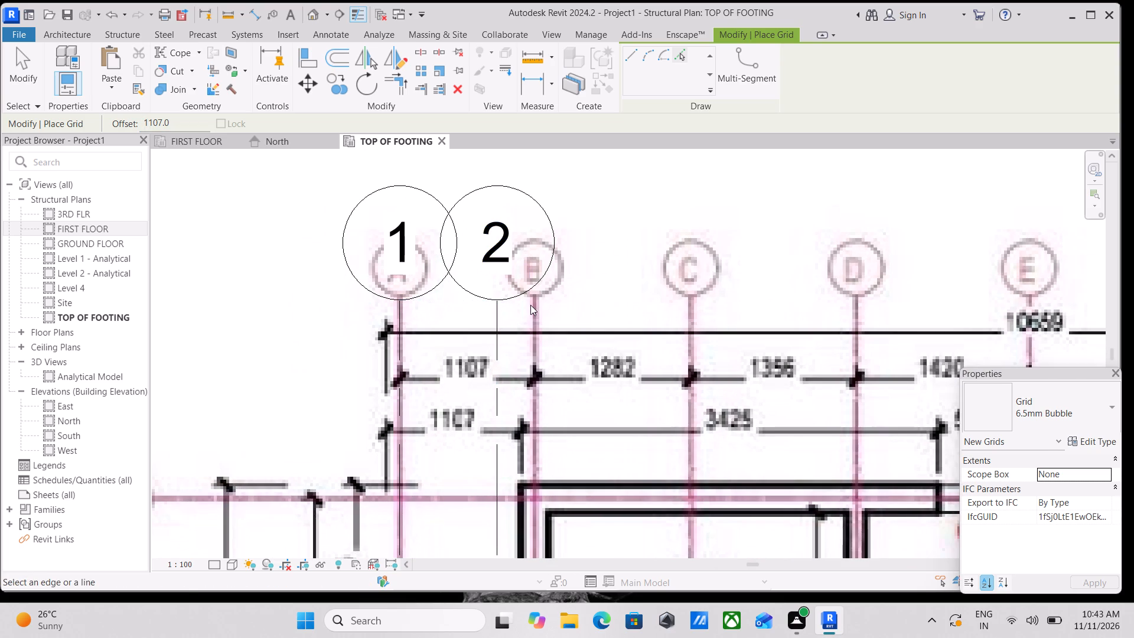
pyautogui.press('Escape')
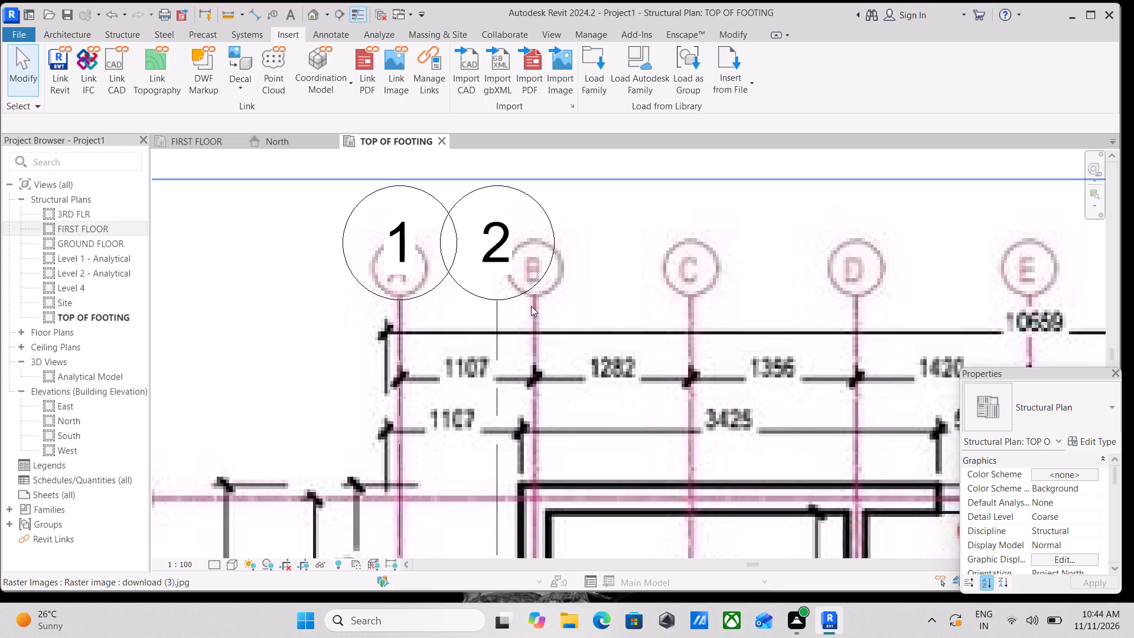
# Compare grids 1 and 2 with lines A and B at the top of the floor plan image.
pyautogui.scroll(4, 531, 306)
pyautogui.scroll(-1, 488, 297)
pyautogui.moveTo(462, 297); pyautogui.dragTo(464, 347, button='middle')
pyautogui.press('Escape')
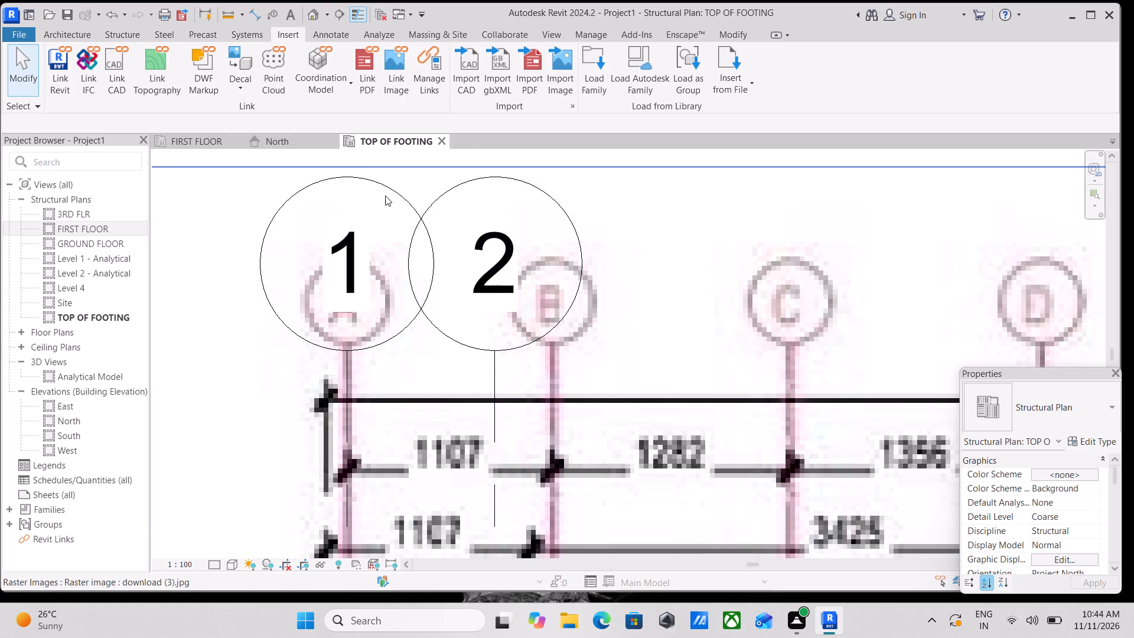
pyautogui.click(396, 193)
pyautogui.press('Escape')
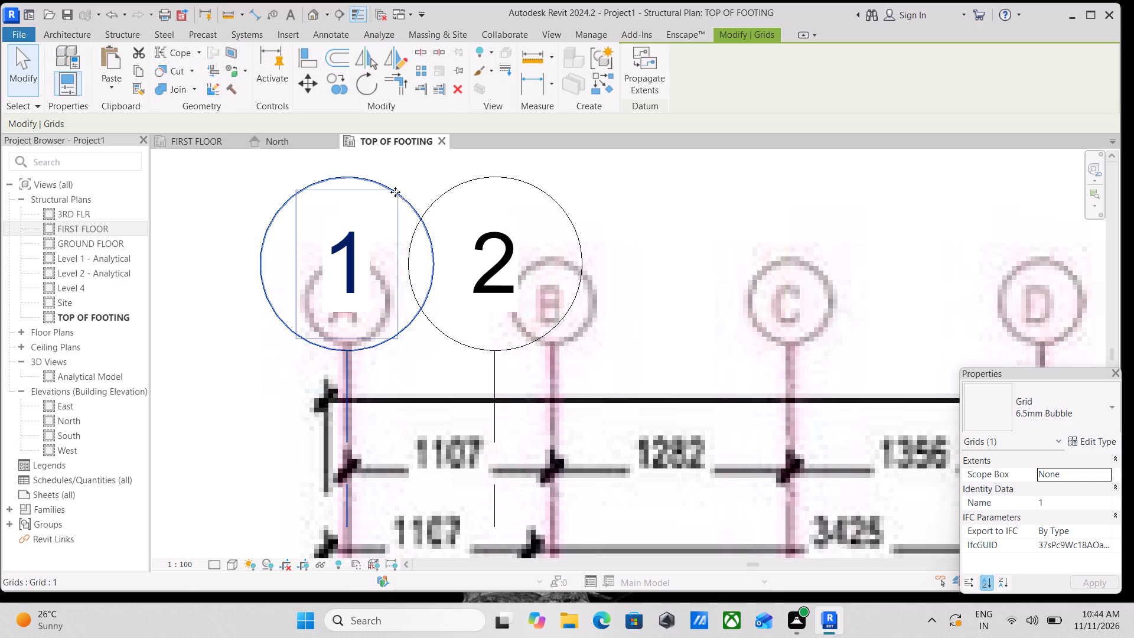
pyautogui.click(265, 241)
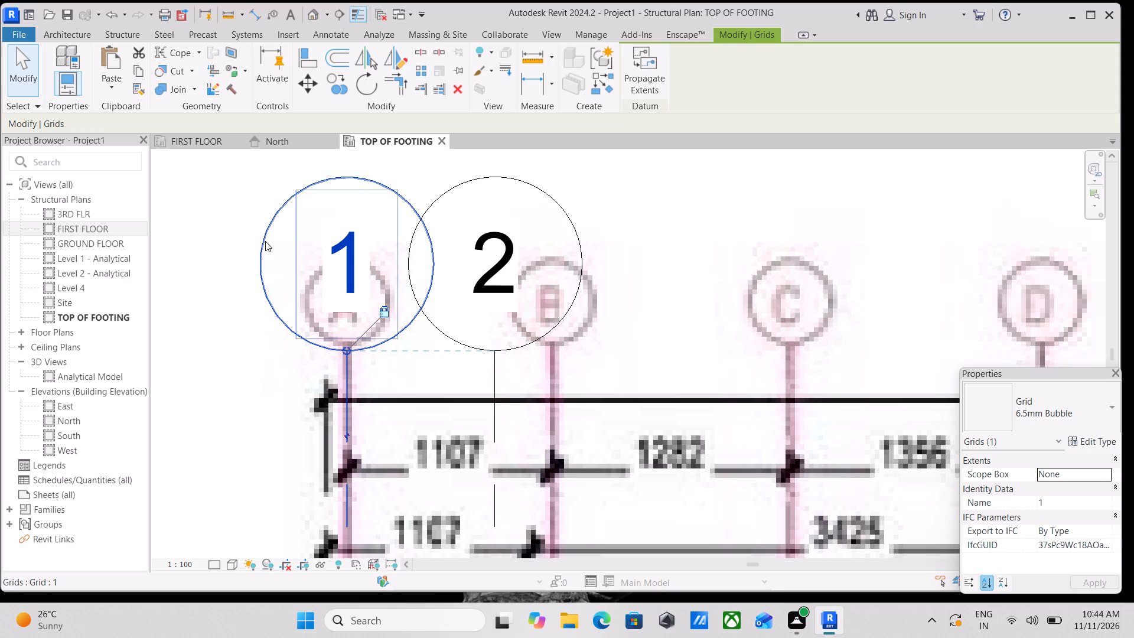
pyautogui.scroll(-1, 271, 240)
pyautogui.scroll(2, 271, 240)
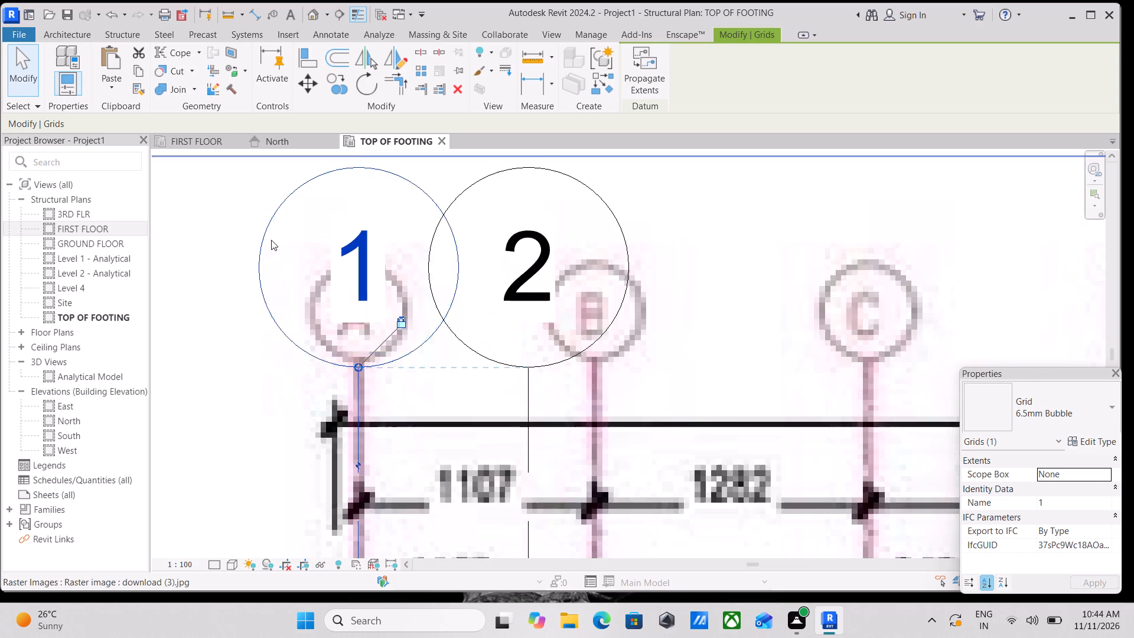
pyautogui.scroll(2, 271, 240)
pyautogui.scroll(-4, 271, 240)
pyautogui.moveTo(267, 223); pyautogui.dragTo(280, 266, button='middle')
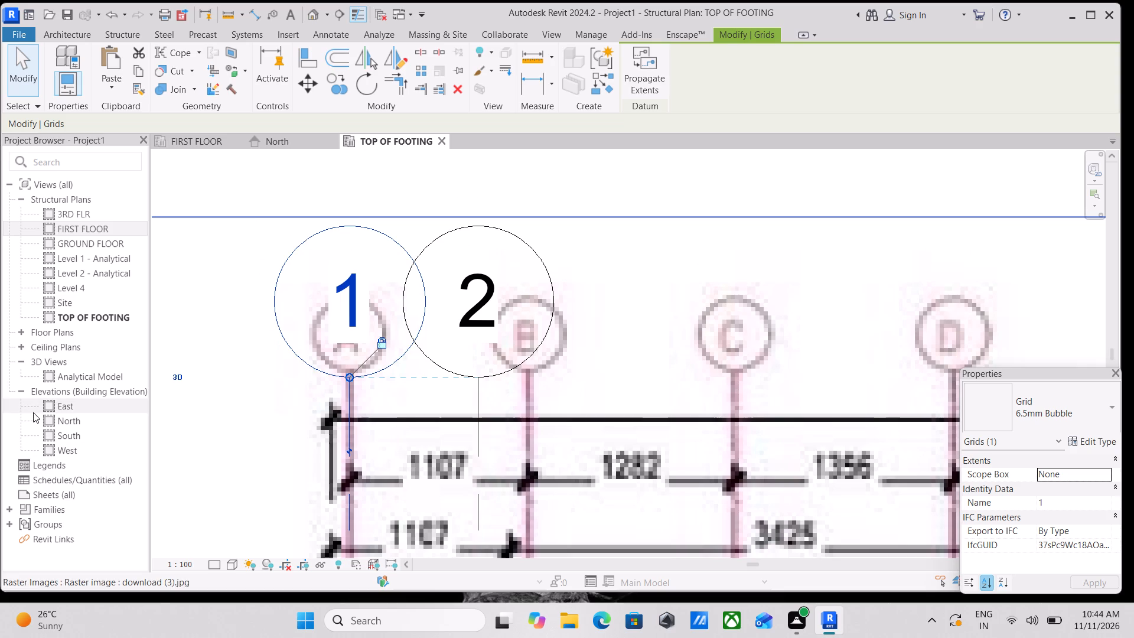
# Expand the Families branch of the project's browser tree.
pyautogui.scroll(1, 79, 400)
pyautogui.click(11, 510)
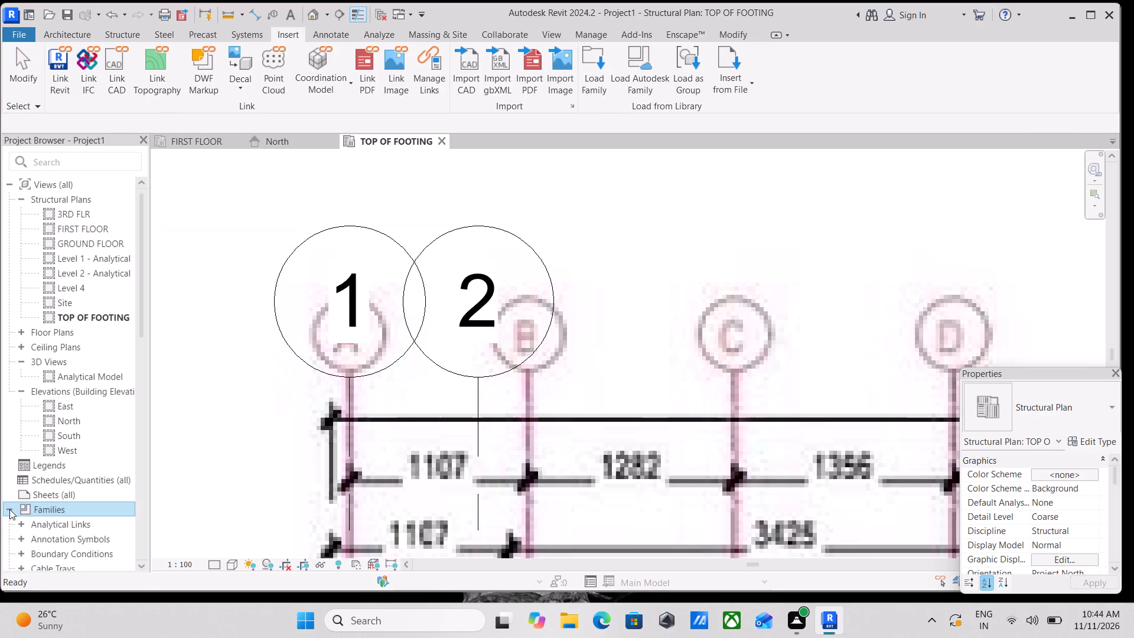
pyautogui.scroll(-1, 232, 427)
pyautogui.scroll(-2, 282, 403)
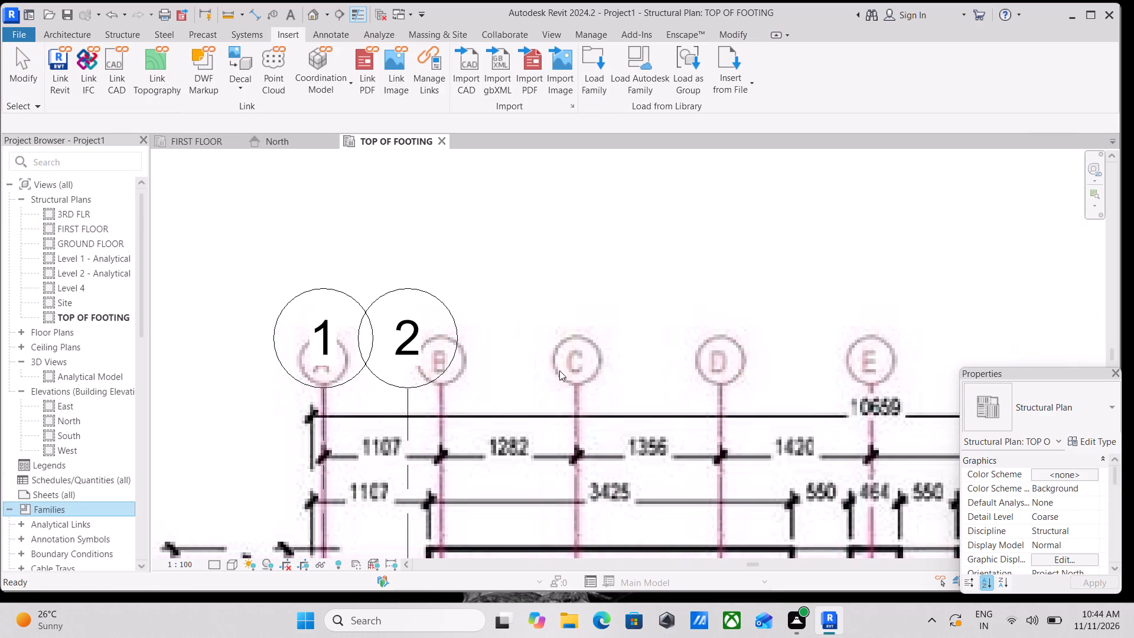
pyautogui.scroll(-1, 579, 369)
pyautogui.press('Escape')
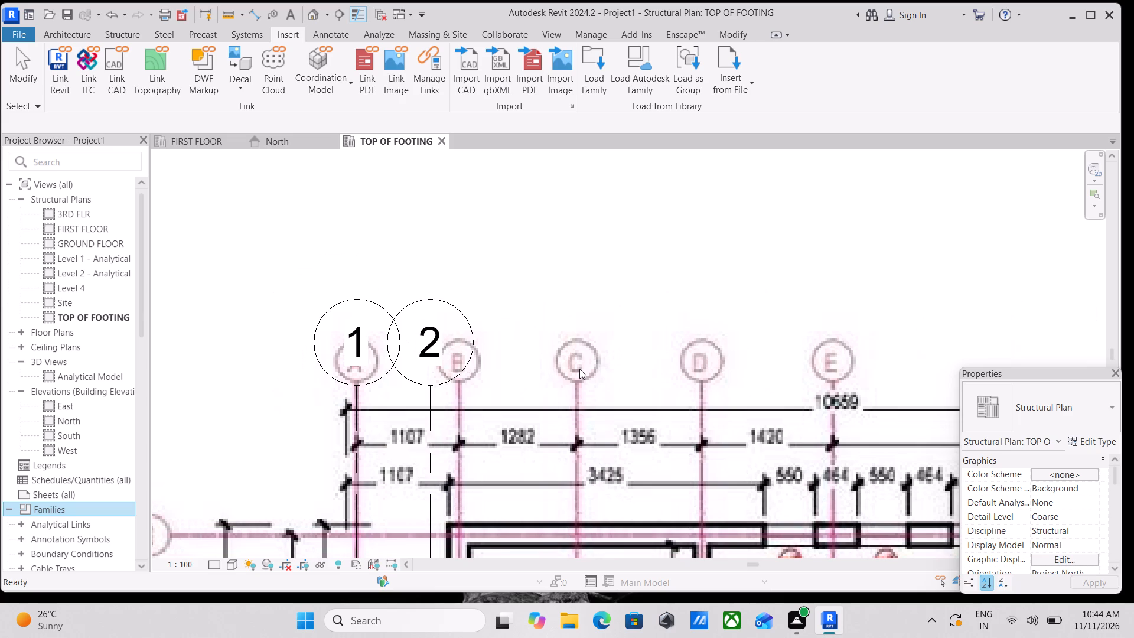
# Select the floor plan image and shrink it proportionally from its upper corner to a width of about 25559 mm, scale about 98.44.
pyautogui.scroll(-1, 579, 369)
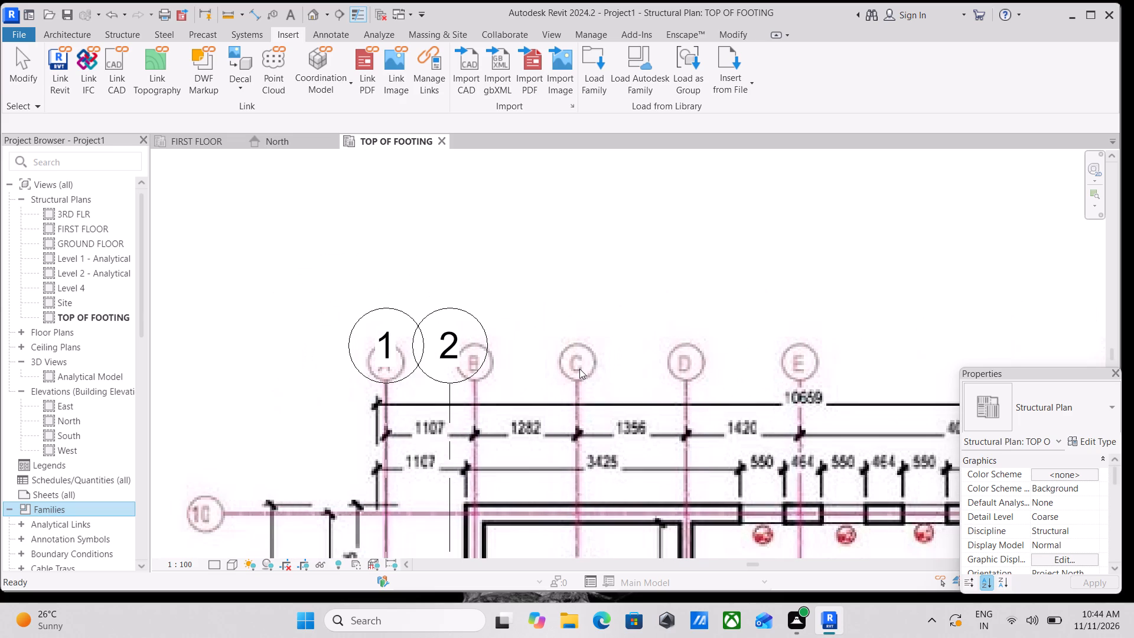
pyautogui.scroll(-2, 579, 369)
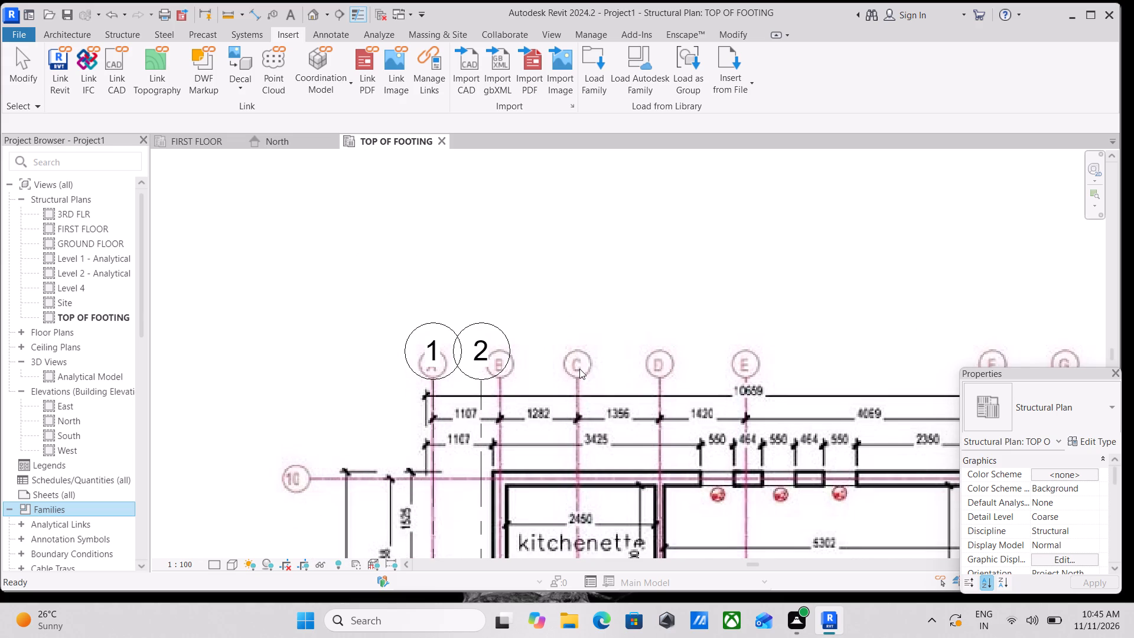
pyautogui.scroll(-3, 606, 354)
pyautogui.scroll(-2, 677, 338)
pyautogui.moveTo(668, 338); pyautogui.dragTo(638, 336, button='middle')
pyautogui.scroll(3, 845, 377)
pyautogui.click(859, 385)
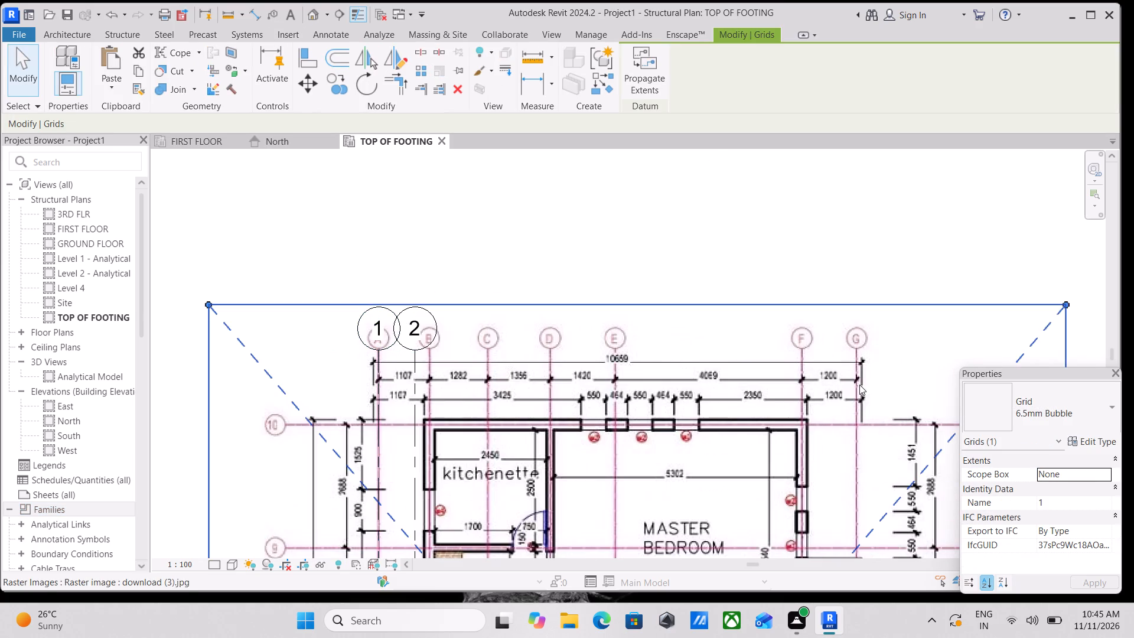
pyautogui.scroll(1, 856, 385)
pyautogui.moveTo(829, 379); pyautogui.dragTo(858, 350, button='middle')
pyautogui.scroll(-2, 937, 262)
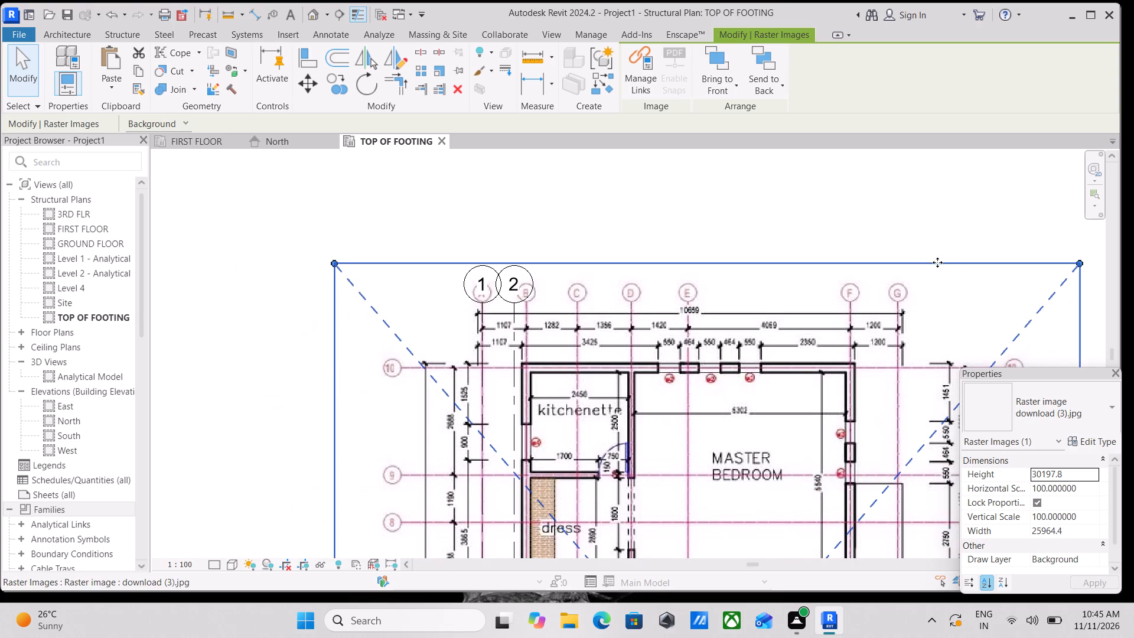
pyautogui.moveTo(937, 262); pyautogui.dragTo(911, 262, button='middle')
pyautogui.scroll(4, 998, 309)
pyautogui.moveTo(614, 333); pyautogui.dragTo(787, 331, button='middle')
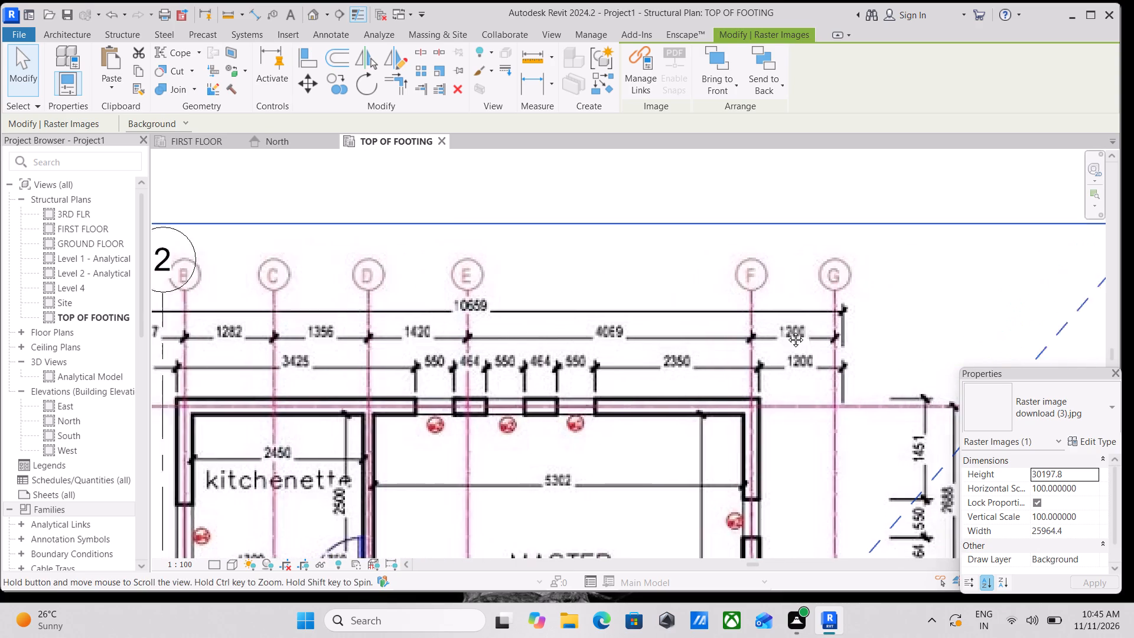
pyautogui.moveTo(787, 331); pyautogui.dragTo(922, 332, button='middle')
pyautogui.scroll(4, 568, 375)
pyautogui.moveTo(402, 332); pyautogui.dragTo(414, 330, button='middle')
pyautogui.scroll(-3, 412, 327)
pyautogui.scroll(-2, 485, 315)
pyautogui.moveTo(485, 314); pyautogui.dragTo(416, 289, button='middle')
pyautogui.scroll(-1, 416, 289)
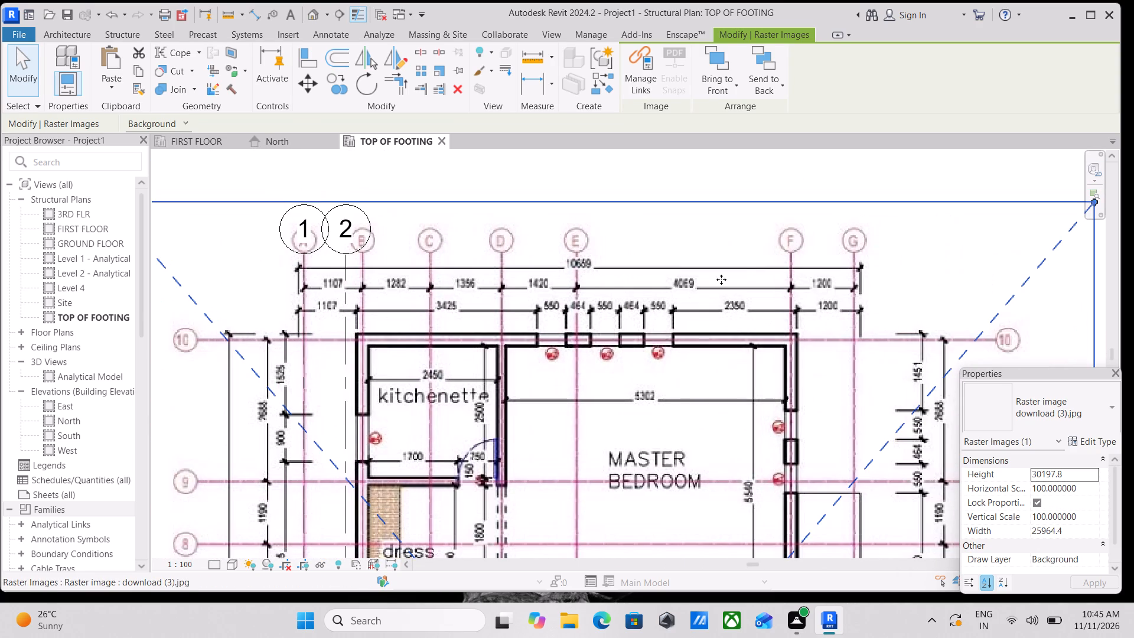
pyautogui.scroll(-2, 810, 246)
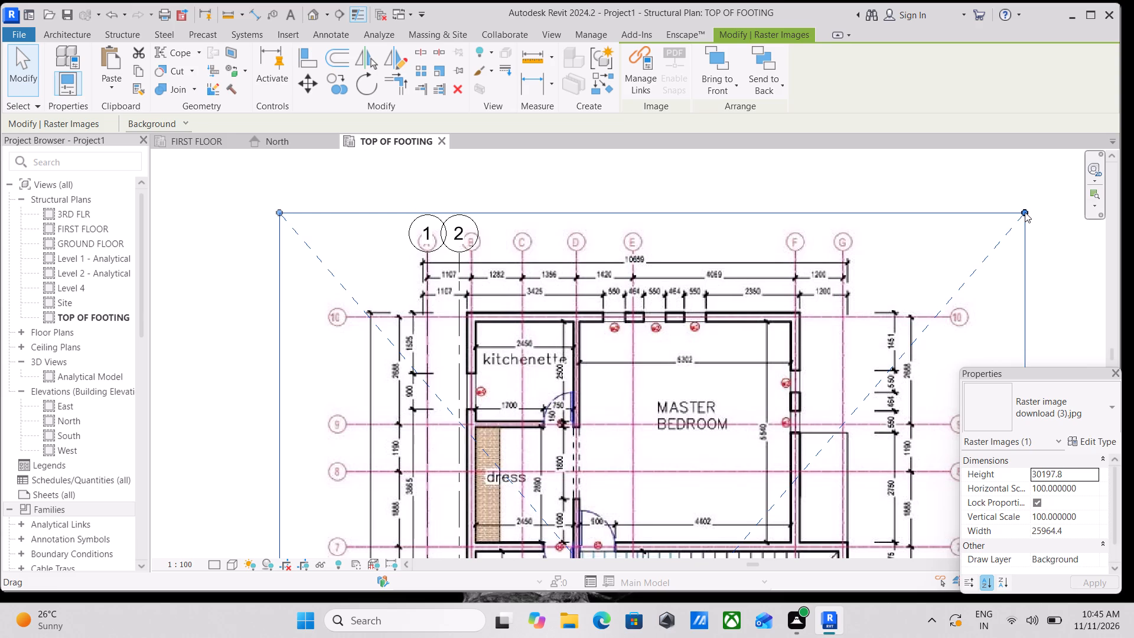
pyautogui.moveTo(1025, 211); pyautogui.dragTo(999, 213)
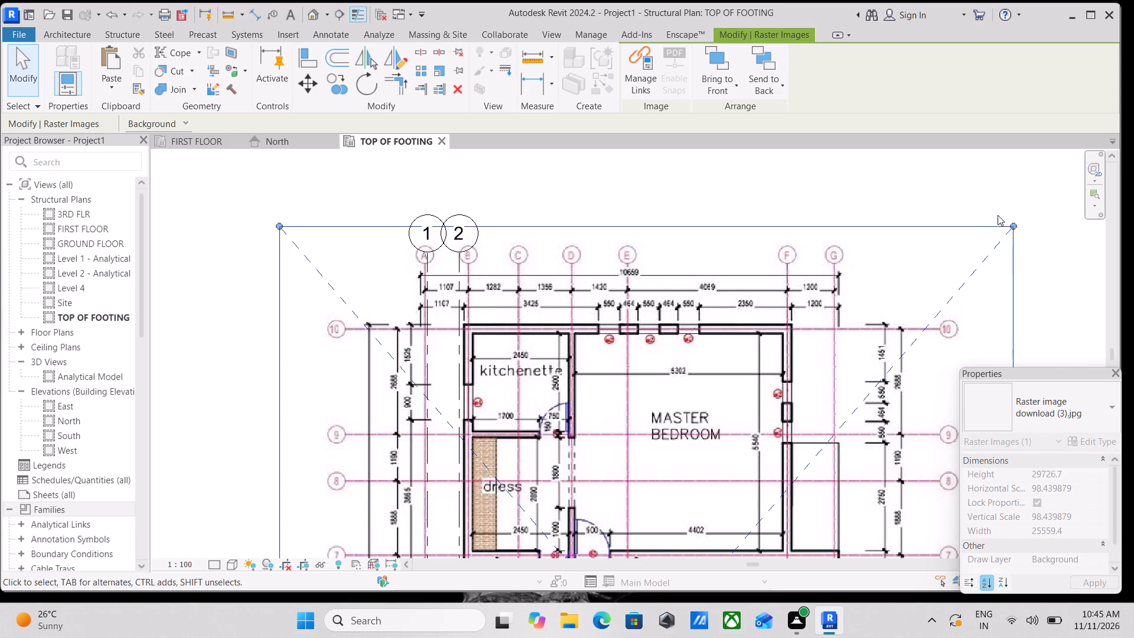
# Shrink the floor plan image further to a width of about 24943 mm, scale about 96.07, bringing line B closer to grid 2.
pyautogui.scroll(4, 735, 305)
pyautogui.scroll(2, 430, 335)
pyautogui.moveTo(330, 323); pyautogui.dragTo(475, 292, button='middle')
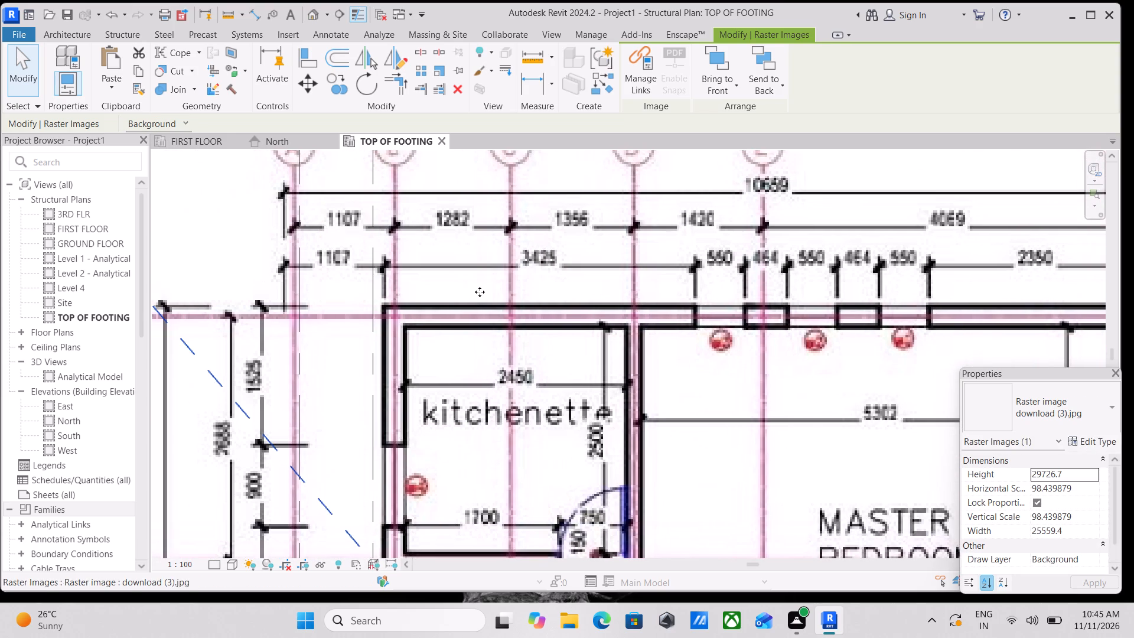
pyautogui.moveTo(490, 295); pyautogui.dragTo(527, 293, button='middle')
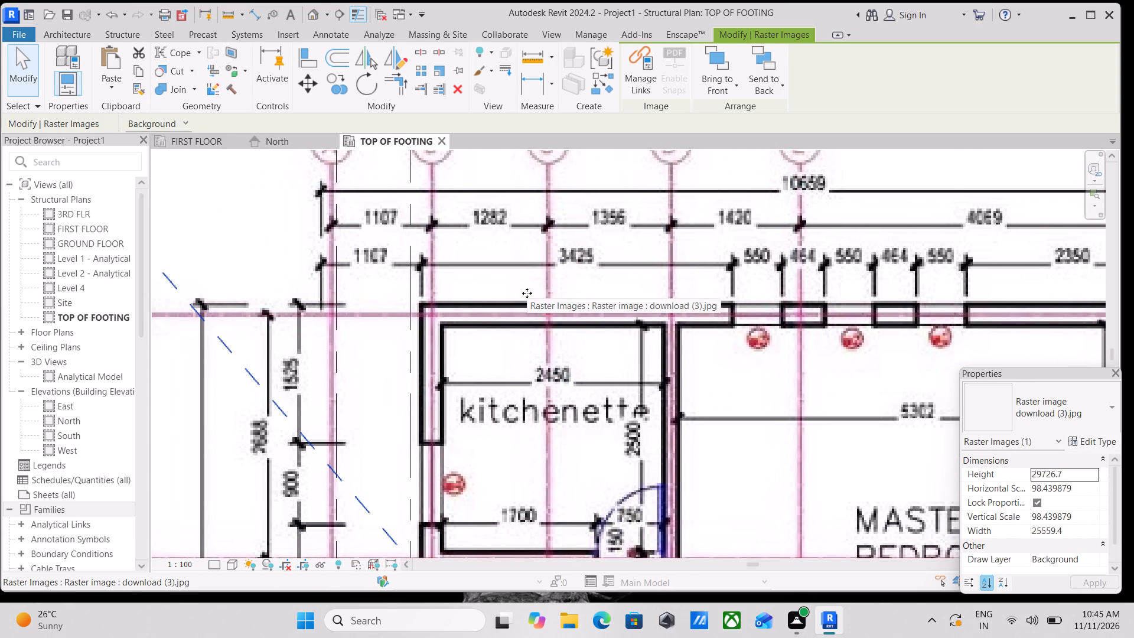
pyautogui.scroll(-2, 571, 276)
pyautogui.scroll(-4, 623, 255)
pyautogui.moveTo(623, 255); pyautogui.dragTo(529, 243, button='middle')
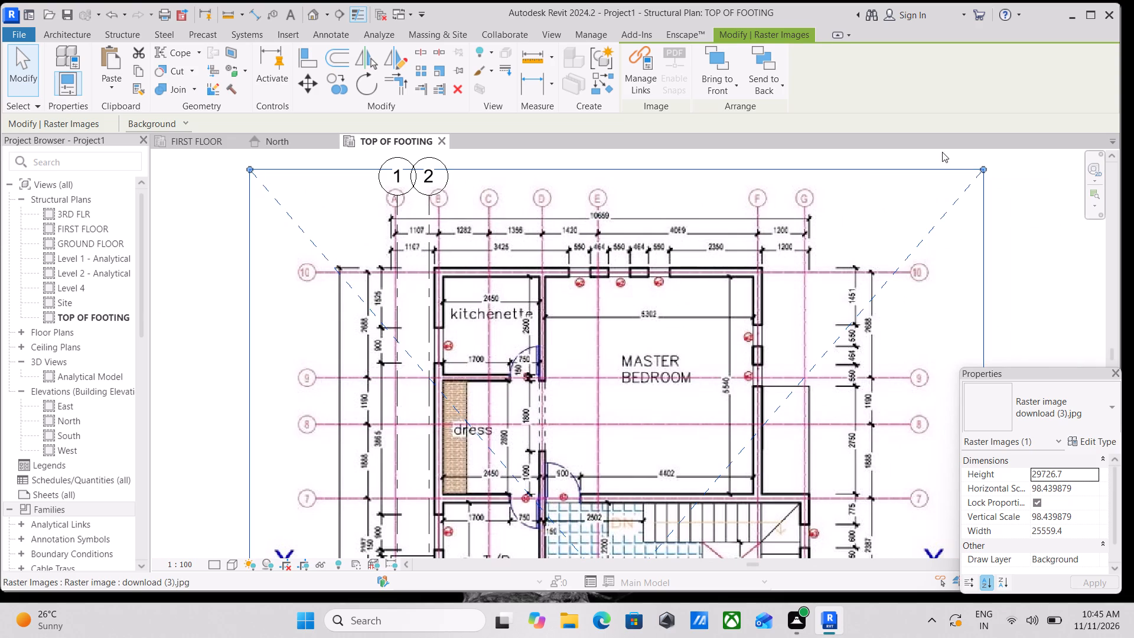
pyautogui.moveTo(987, 196); pyautogui.dragTo(971, 200)
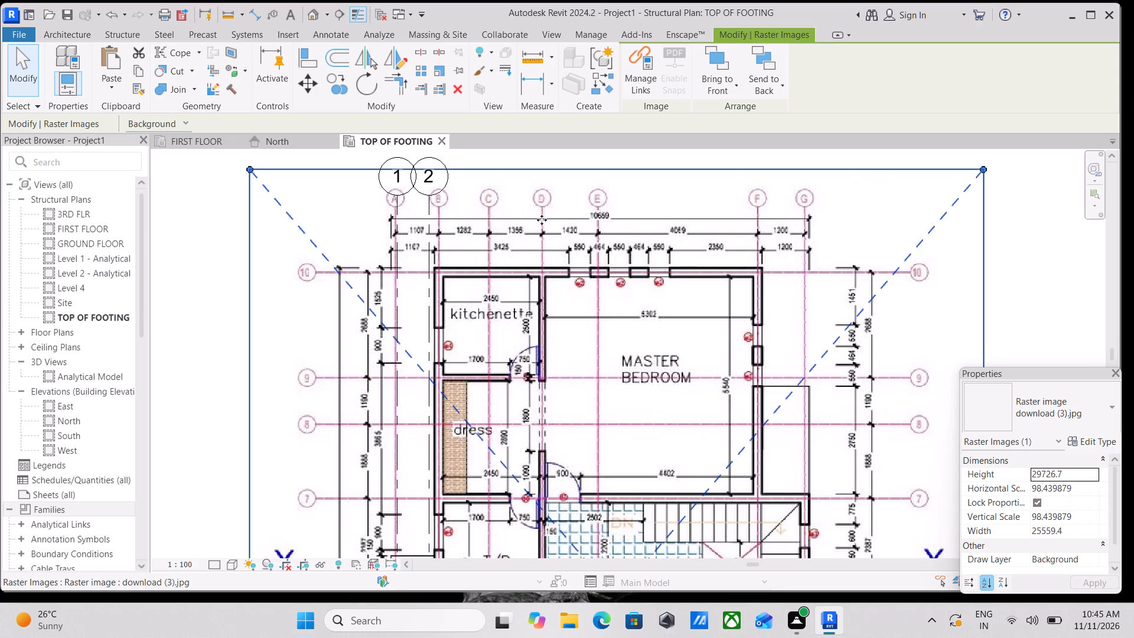
pyautogui.scroll(3, 366, 220)
pyautogui.scroll(-4, 576, 214)
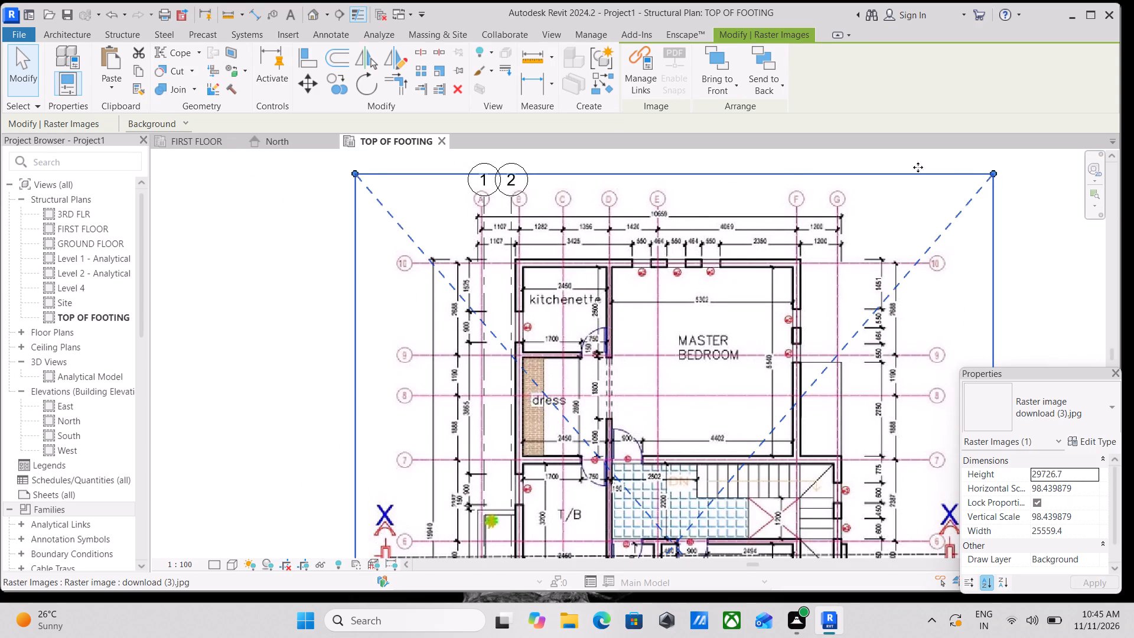
pyautogui.moveTo(996, 172); pyautogui.dragTo(988, 175)
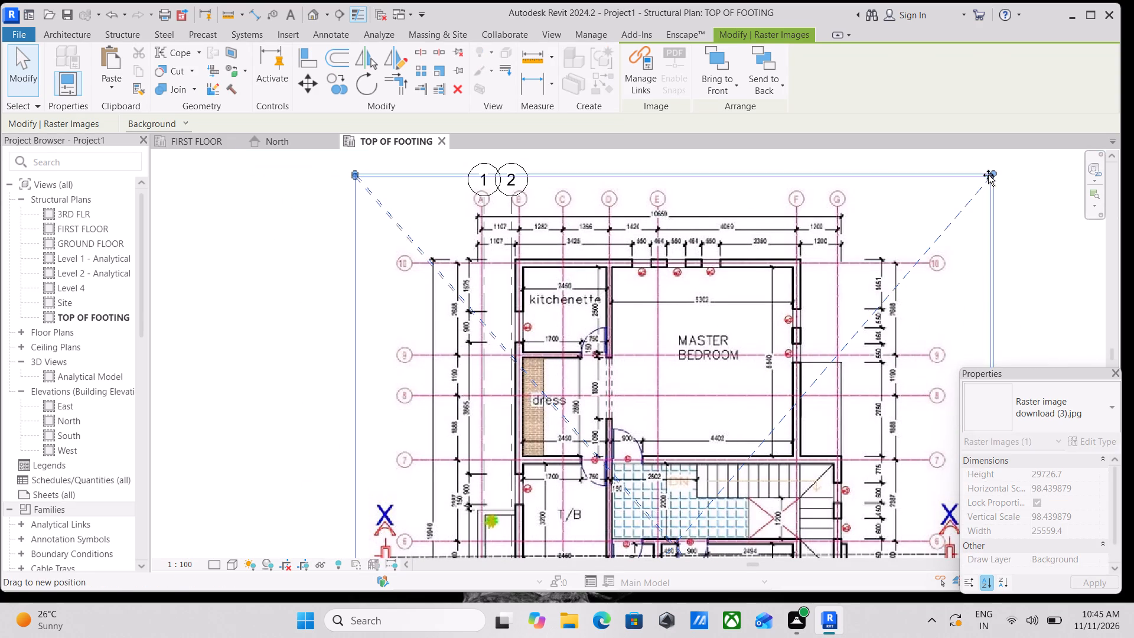
pyautogui.moveTo(988, 175); pyautogui.dragTo(969, 180)
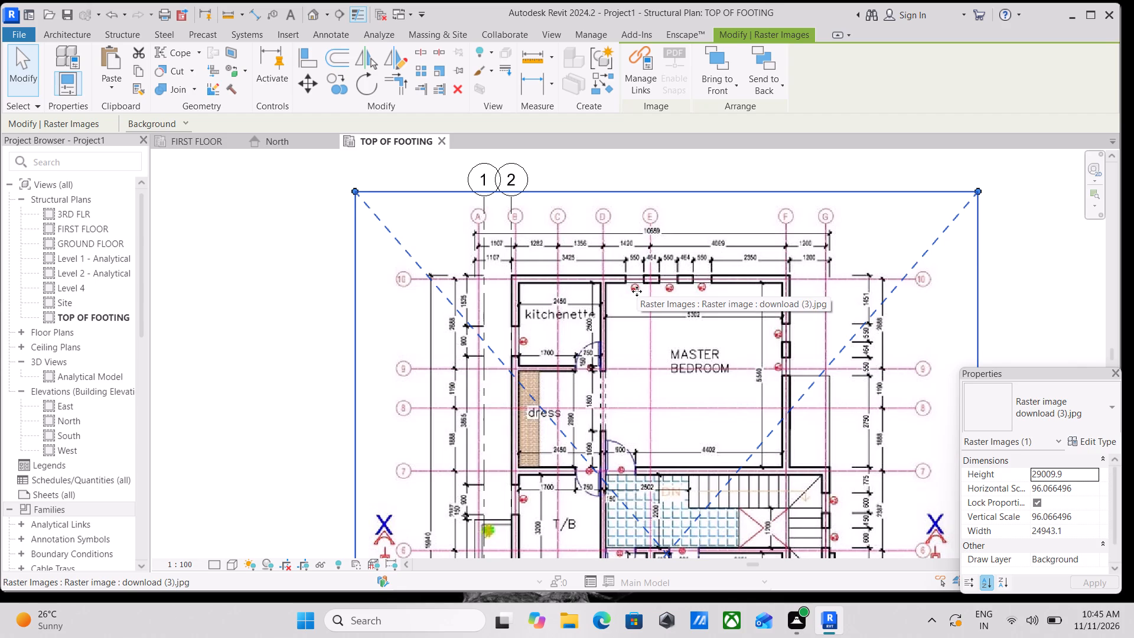
# Nudge the floor plan image two increments to the right to align its line A with grid 1.
pyautogui.scroll(2, 625, 311)
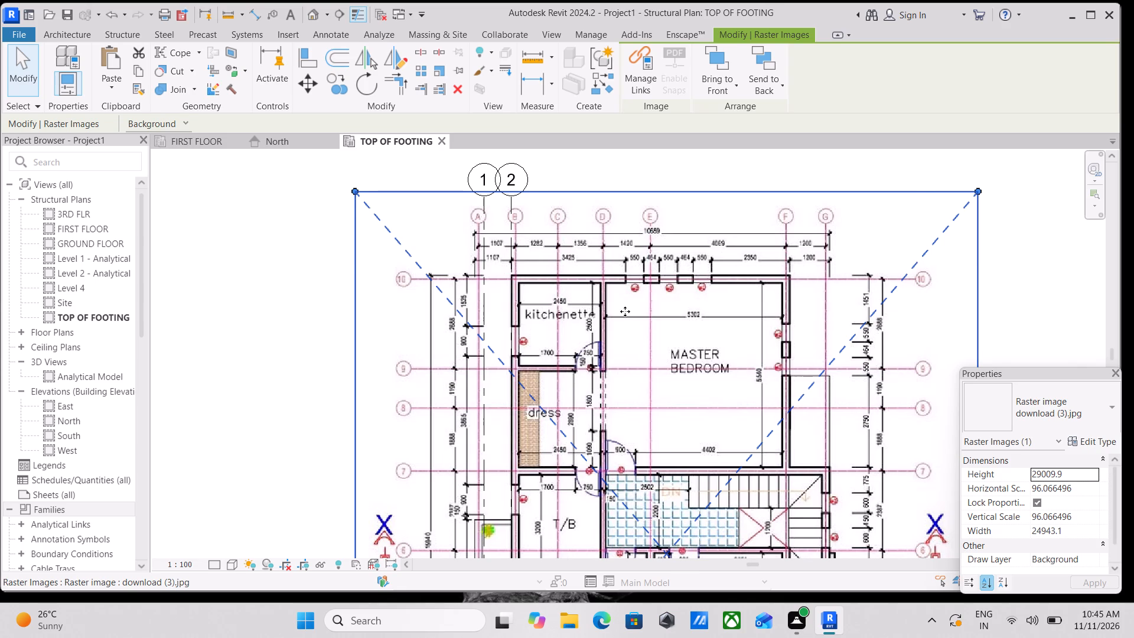
pyautogui.press('Right')
pyautogui.press('Right')
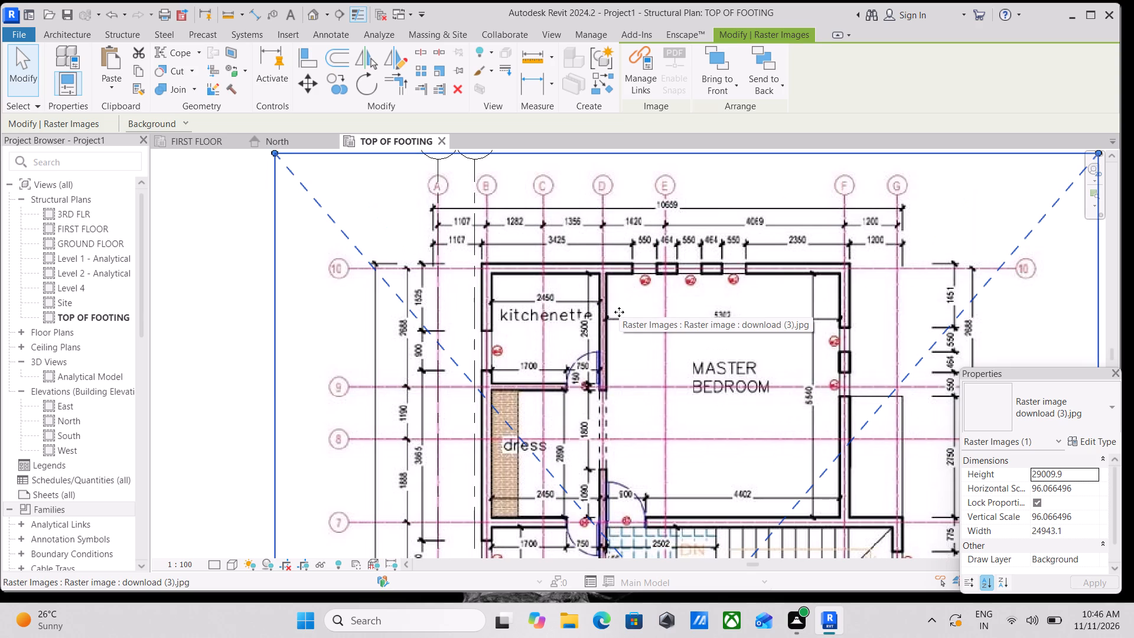
# Shrink the floor plan image proportionally to a width of about 24373 mm, scale about 93.87, and check lines A and B against the grids.
pyautogui.scroll(2, 575, 346)
pyautogui.scroll(2, 470, 279)
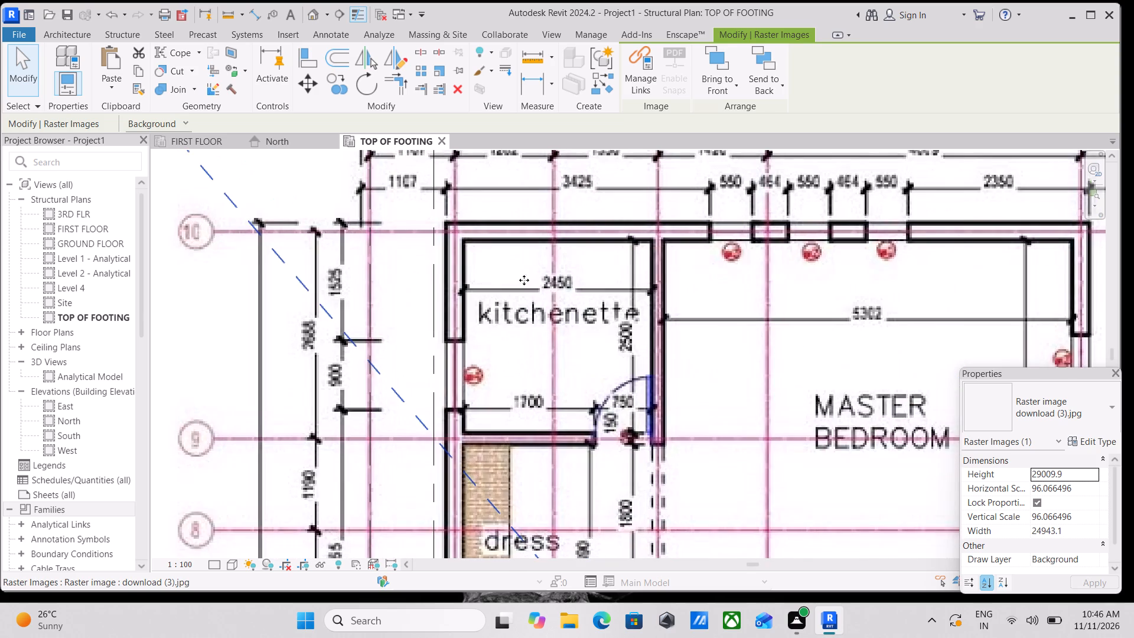
pyautogui.scroll(-6, 539, 284)
pyautogui.scroll(-2, 636, 283)
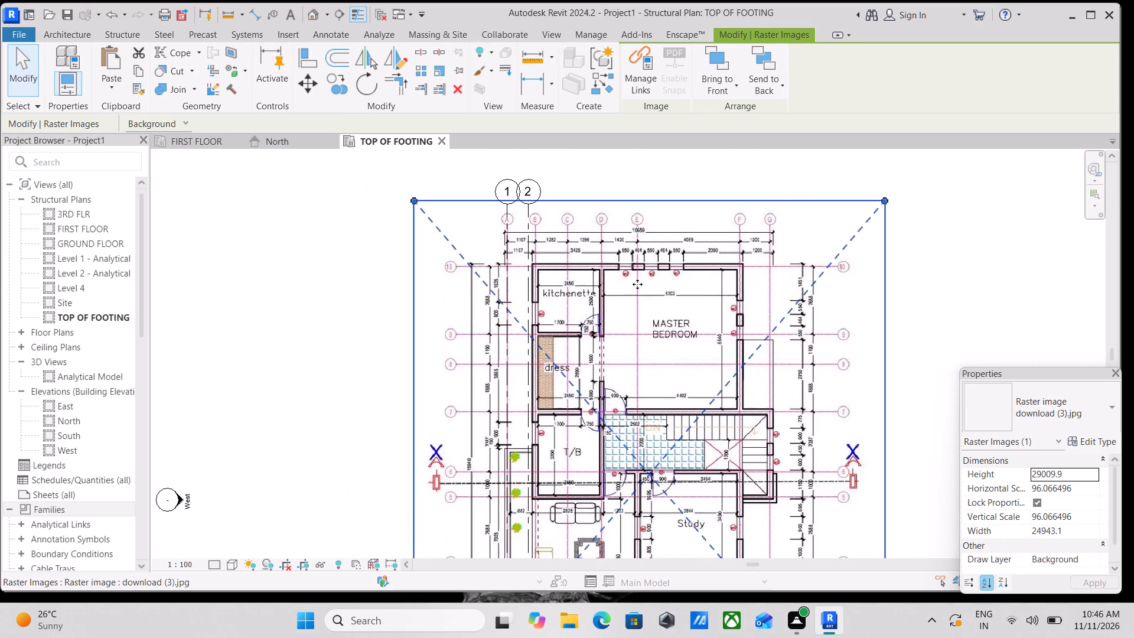
pyautogui.moveTo(637, 284); pyautogui.dragTo(622, 272, button='middle')
pyautogui.scroll(2, 680, 264)
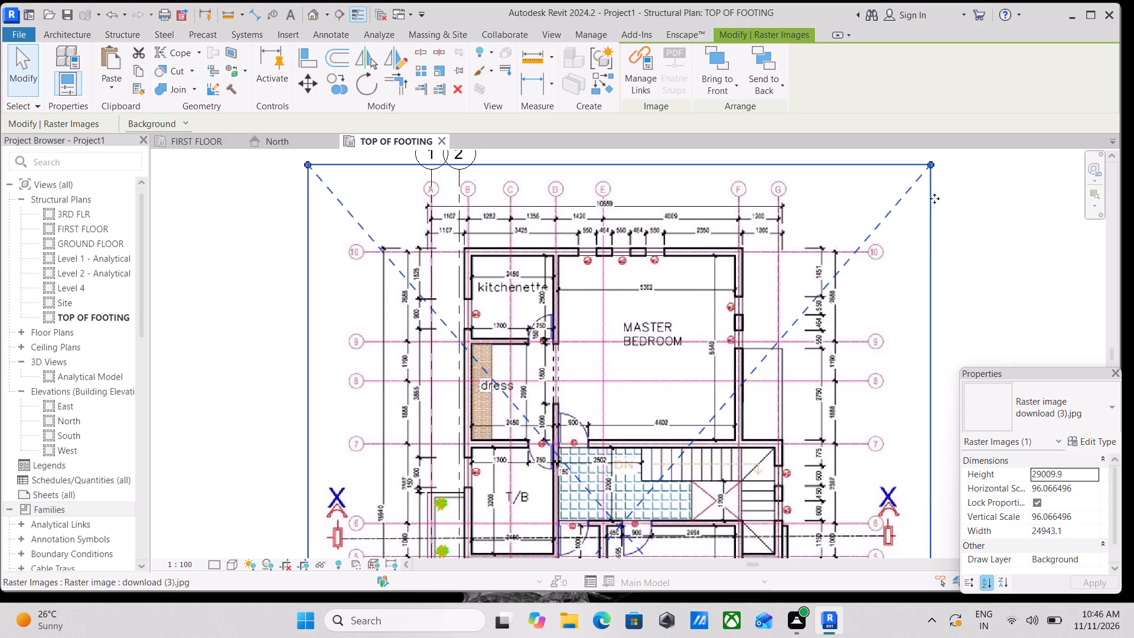
pyautogui.moveTo(931, 164); pyautogui.dragTo(904, 163)
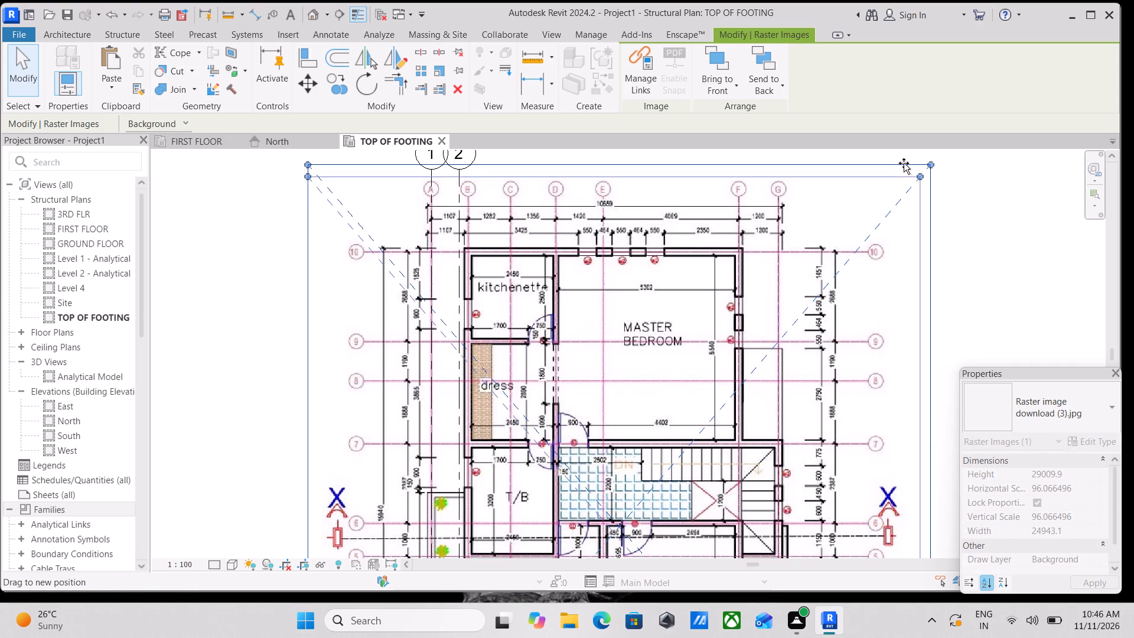
pyautogui.moveTo(904, 163); pyautogui.dragTo(896, 163)
pyautogui.scroll(3, 778, 253)
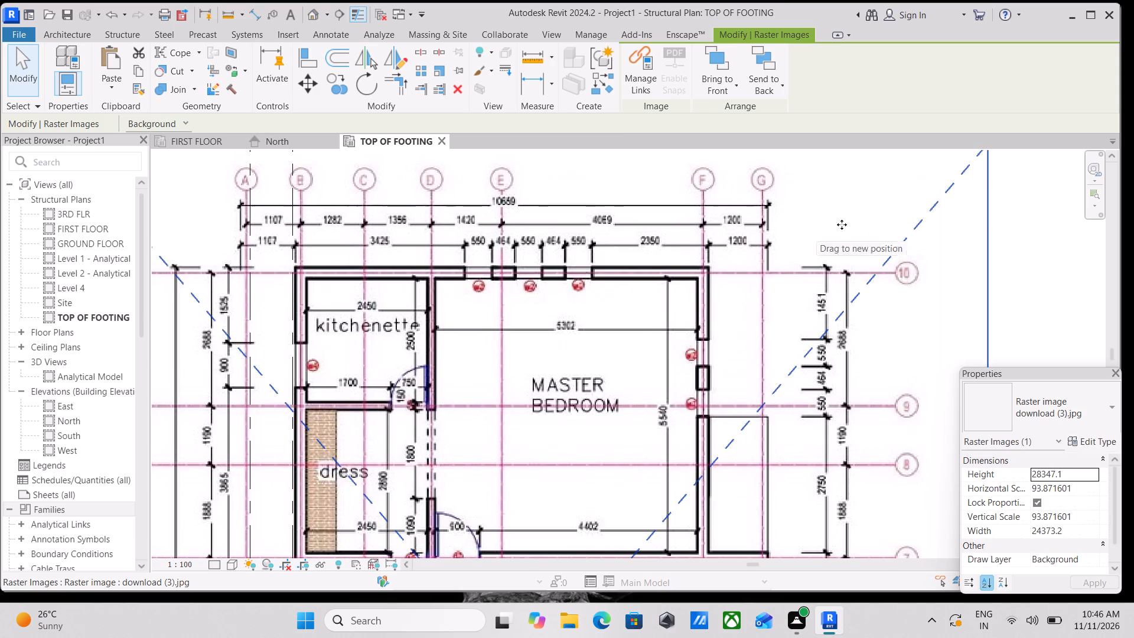
pyautogui.scroll(-3, 946, 187)
pyautogui.middleClick(946, 187)
pyautogui.scroll(1, 946, 187)
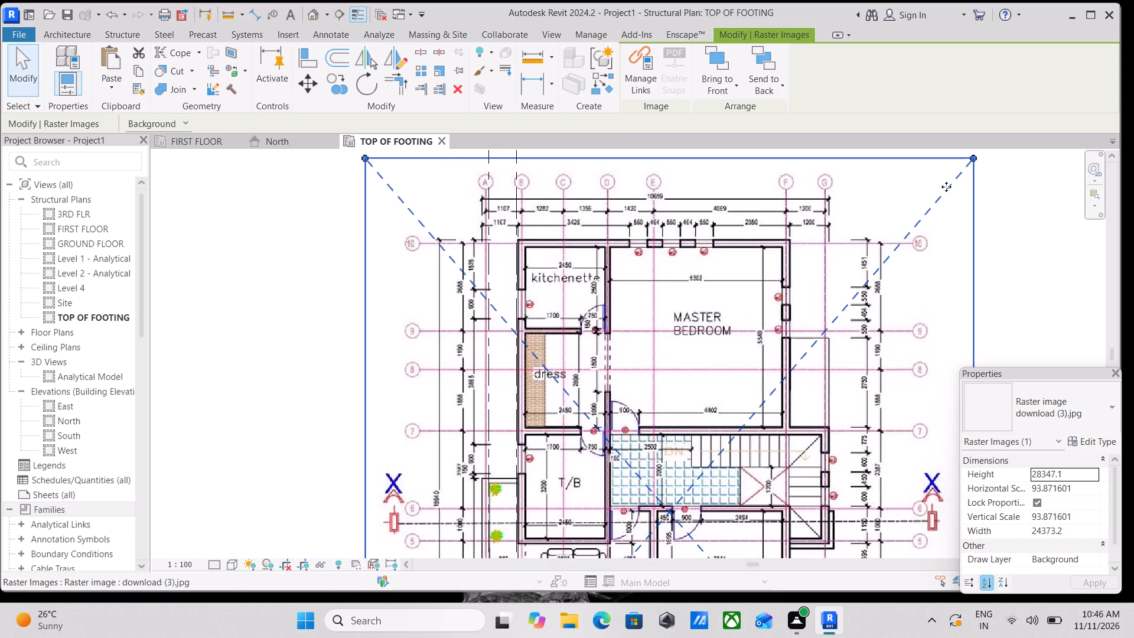
# Shrink the floor plan image proportionally from its lower-right corner to a width of about 23685 mm, scale about 91.22.
pyautogui.scroll(-4, 946, 187)
pyautogui.middleClick(946, 187)
pyautogui.scroll(1, 946, 187)
pyautogui.scroll(-2, 946, 187)
pyautogui.moveTo(945, 184); pyautogui.dragTo(933, 144, button='middle')
pyautogui.scroll(3, 893, 571)
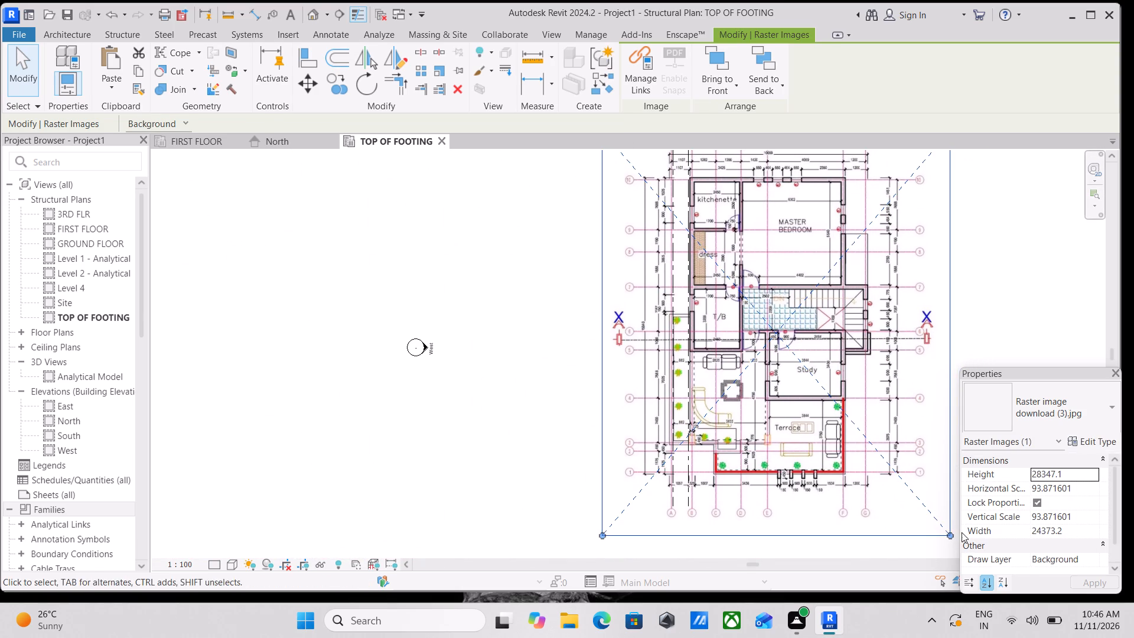
pyautogui.moveTo(947, 535); pyautogui.dragTo(933, 528)
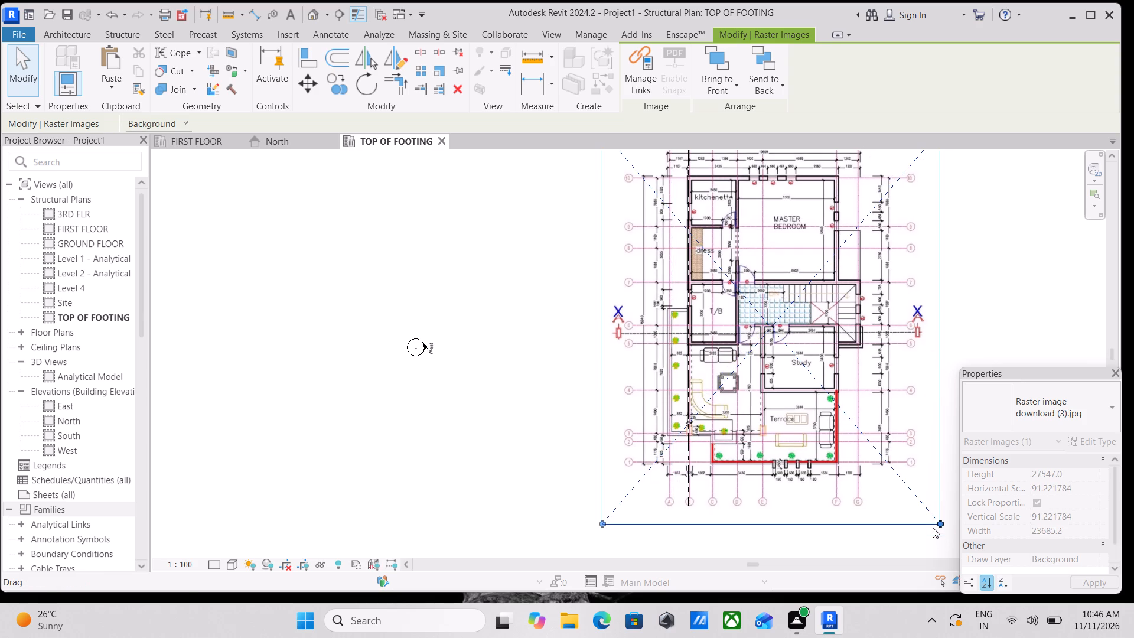
# Nudge the floor plan image a net three increments to the right to align its line A with grid 1.
pyautogui.scroll(1, 733, 328)
pyautogui.moveTo(733, 328); pyautogui.dragTo(760, 421, button='middle')
pyautogui.scroll(1, 756, 409)
pyautogui.scroll(2, 731, 237)
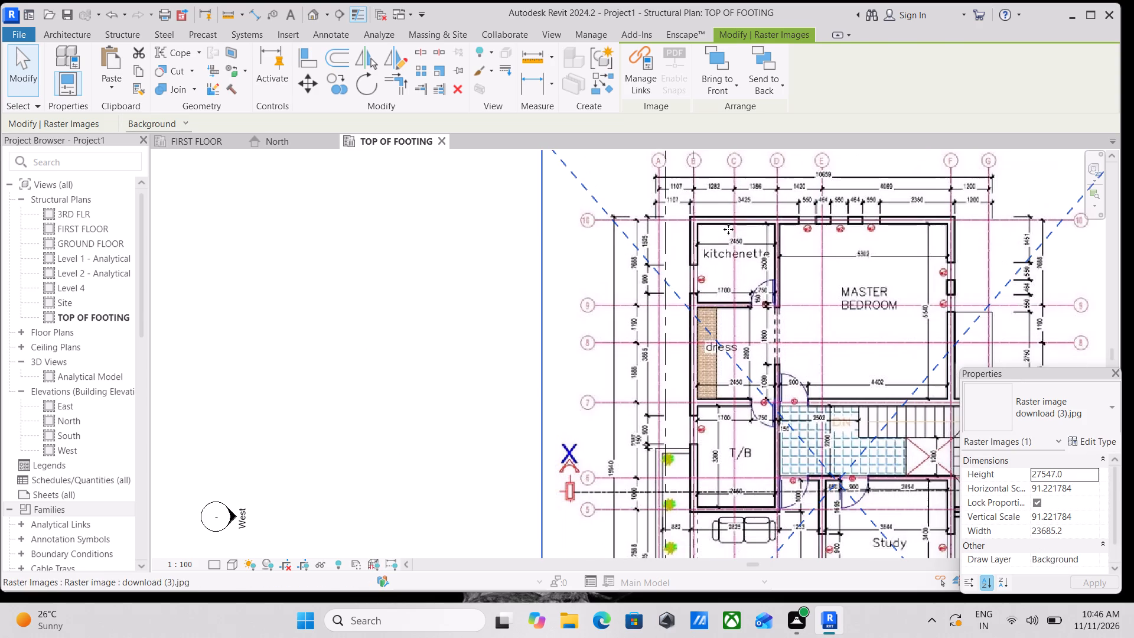
pyautogui.moveTo(717, 212); pyautogui.dragTo(726, 252, button='middle')
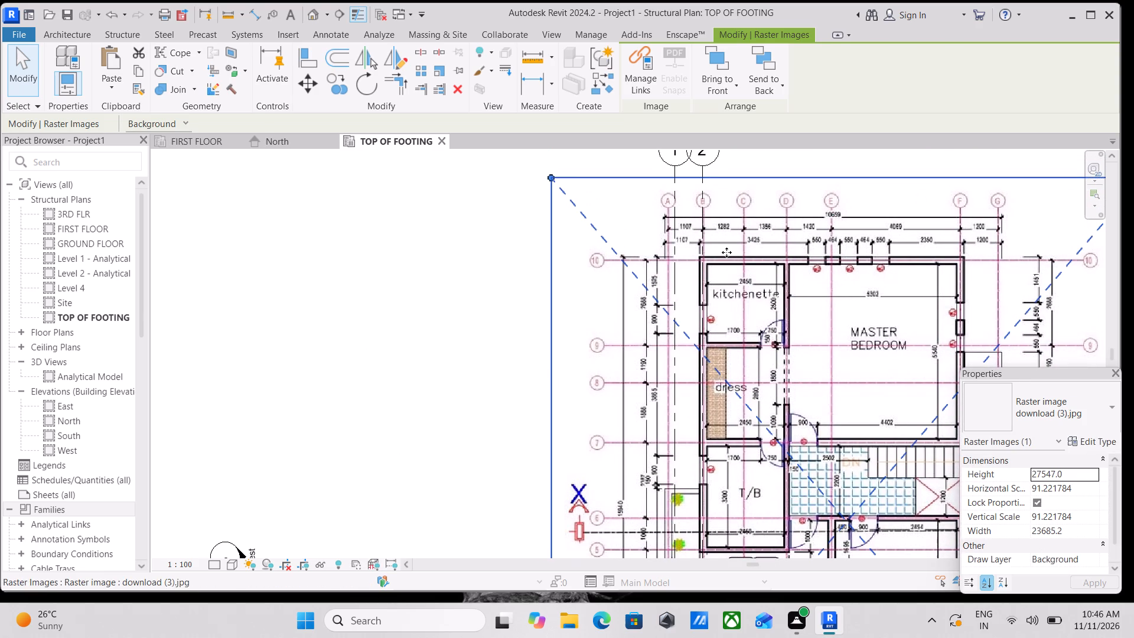
pyautogui.press('Left')
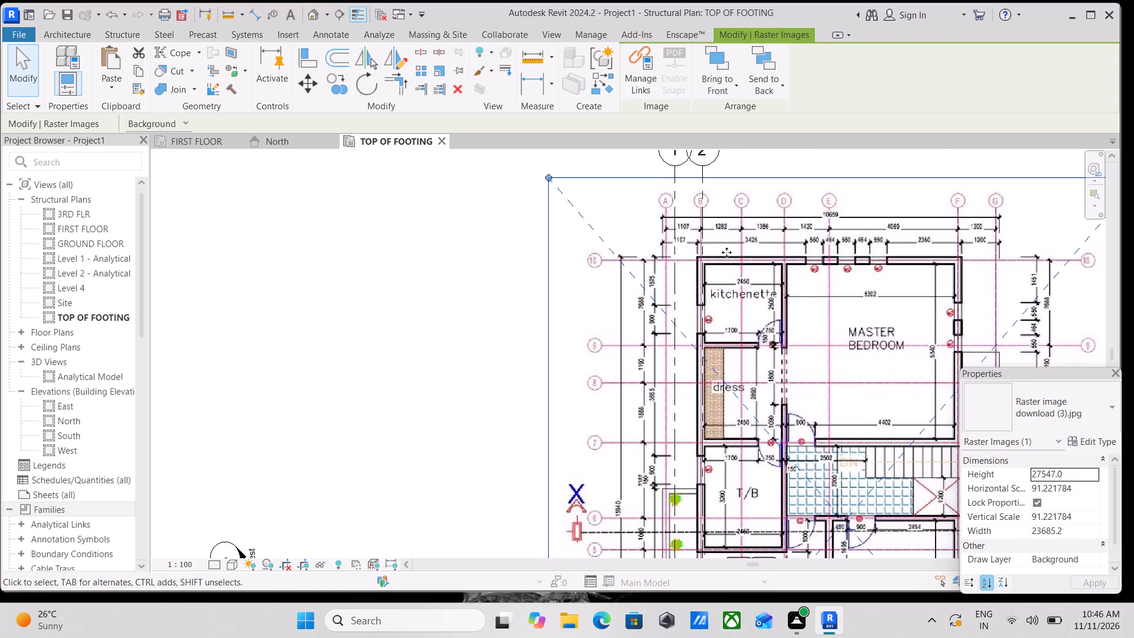
pyautogui.press('Right')
pyautogui.press('Right')
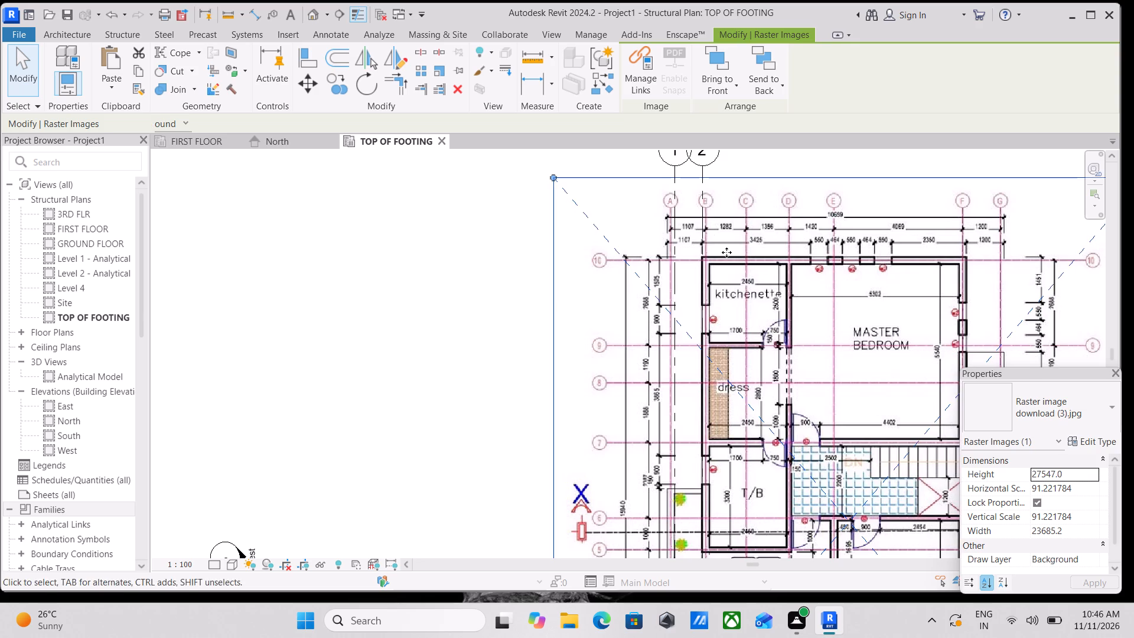
pyautogui.press('Right')
pyautogui.press('Right')
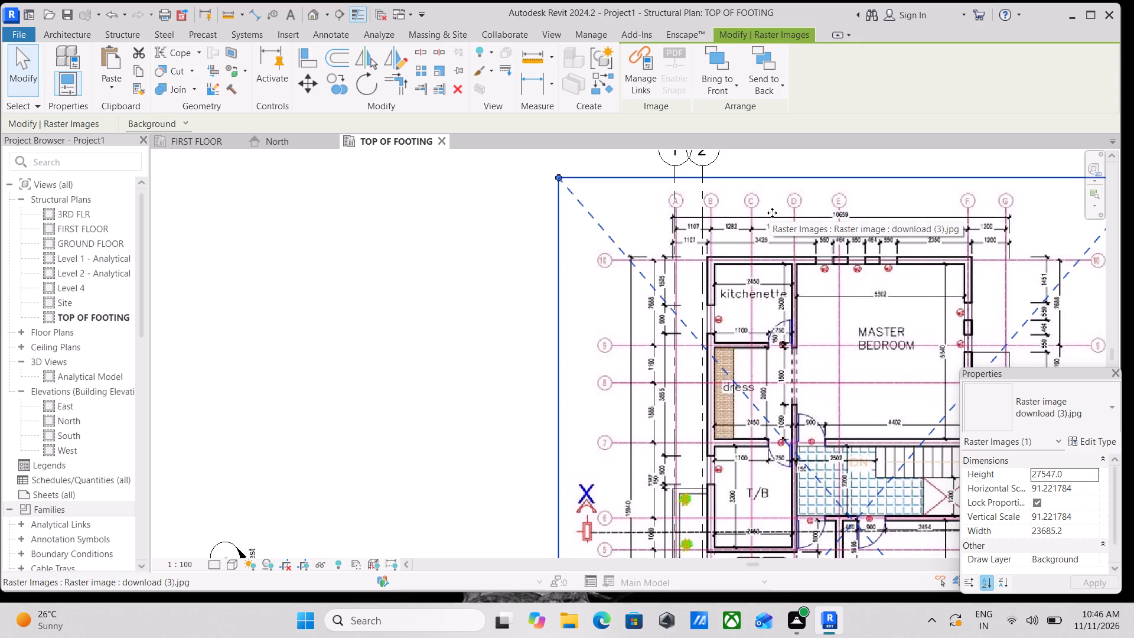
# Shrink the floor plan image proportionally from its upper-right corner to a width of about 23298 mm, scale about 89.73.
pyautogui.scroll(3, 768, 217)
pyautogui.scroll(3, 695, 257)
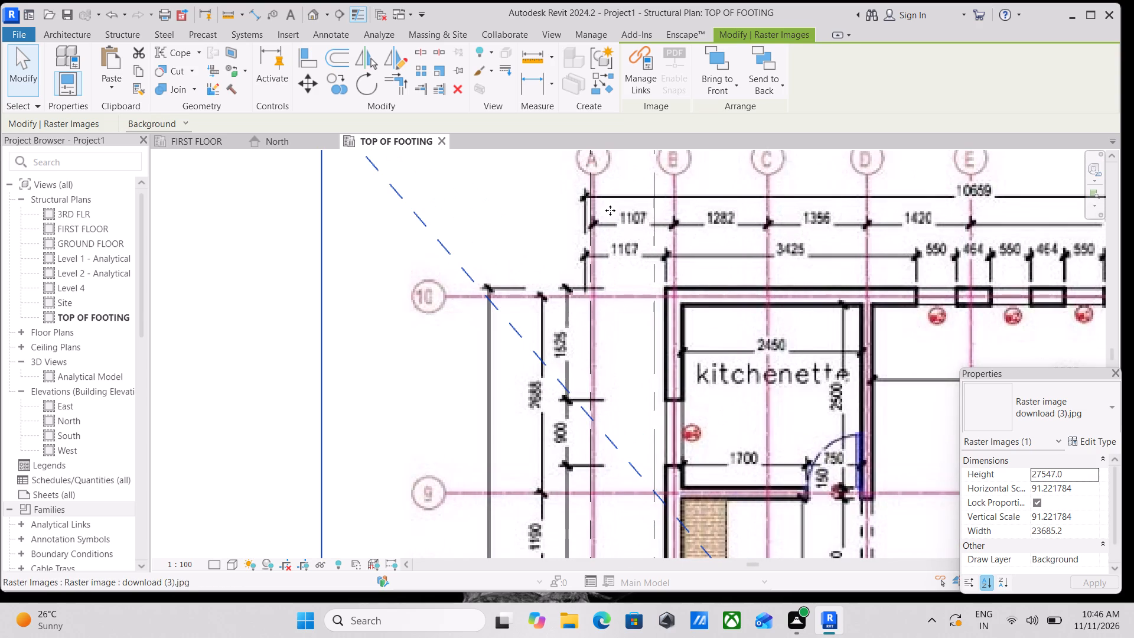
pyautogui.scroll(-2, 610, 210)
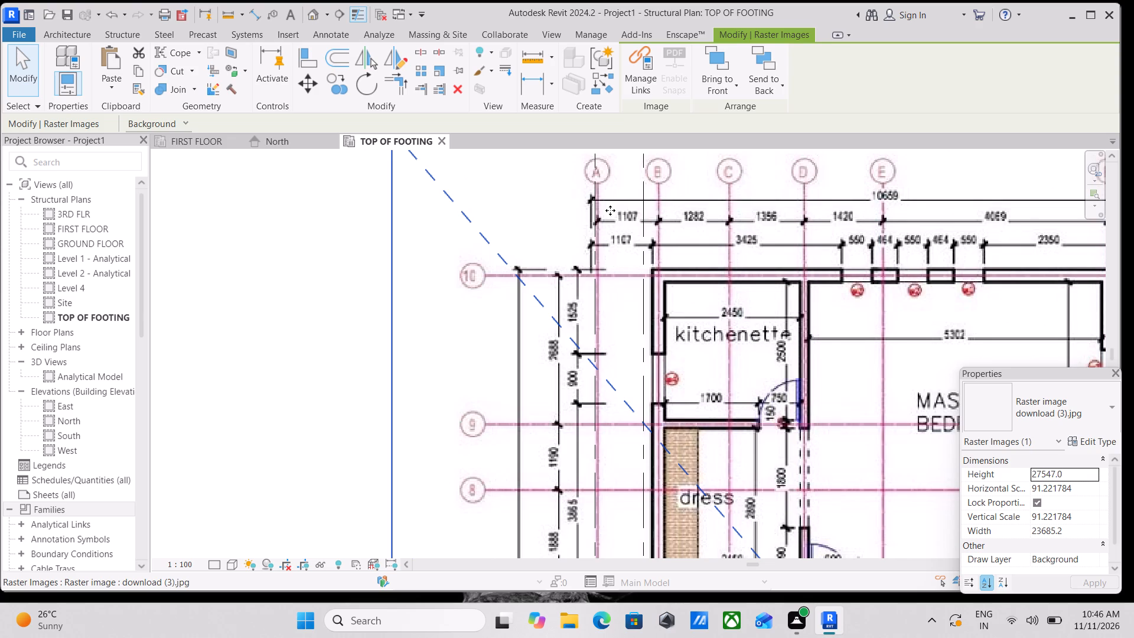
pyautogui.scroll(-1, 610, 210)
pyautogui.moveTo(681, 203); pyautogui.dragTo(556, 139, button='middle')
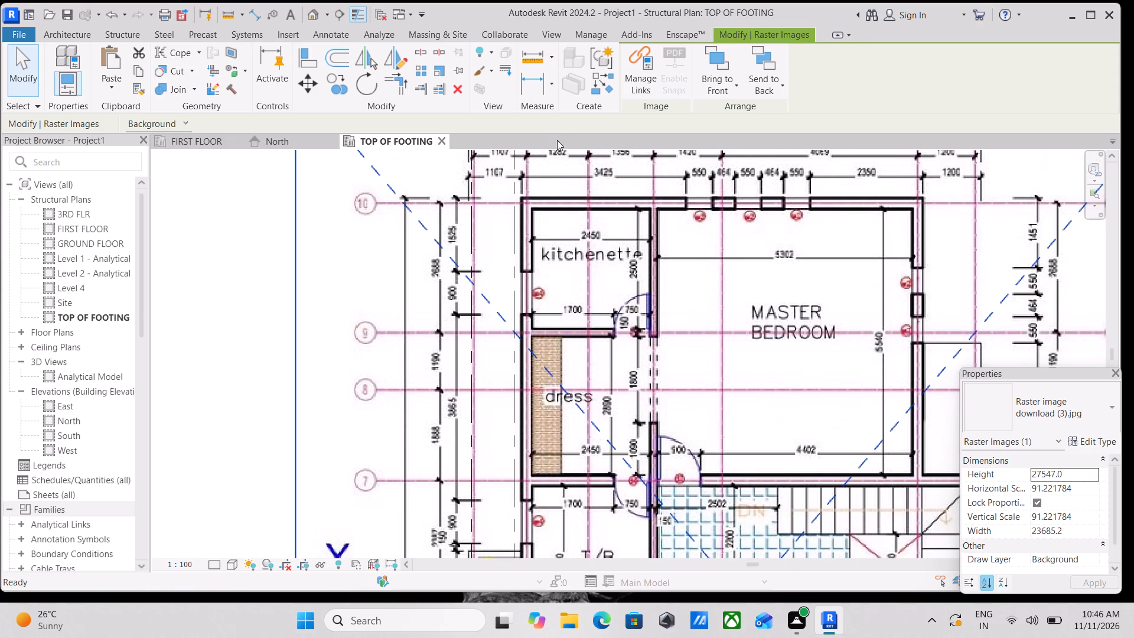
pyautogui.scroll(-2, 557, 140)
pyautogui.scroll(-3, 661, 255)
pyautogui.moveTo(673, 253); pyautogui.dragTo(734, 289, button='middle')
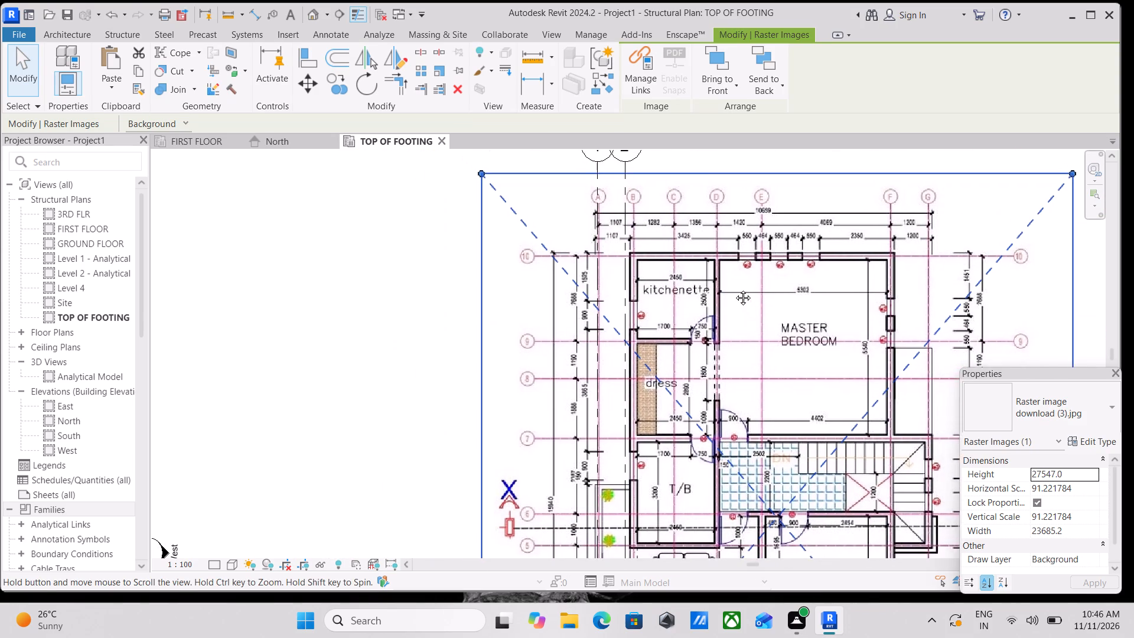
pyautogui.moveTo(734, 289); pyautogui.dragTo(699, 310, button='middle')
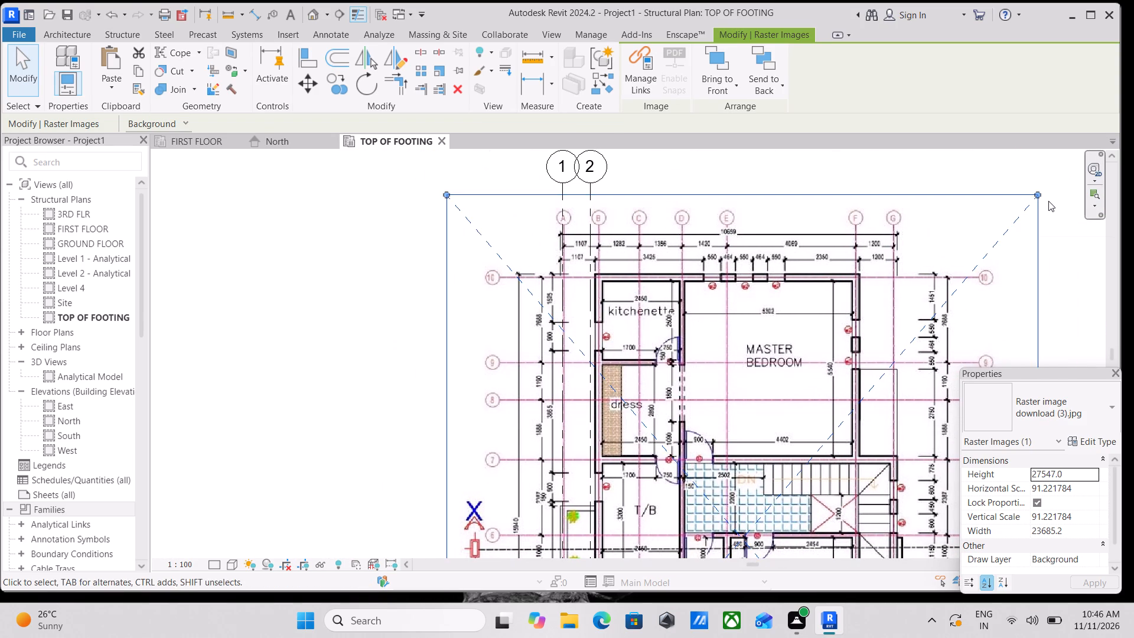
pyautogui.moveTo(1039, 197); pyautogui.dragTo(1034, 198)
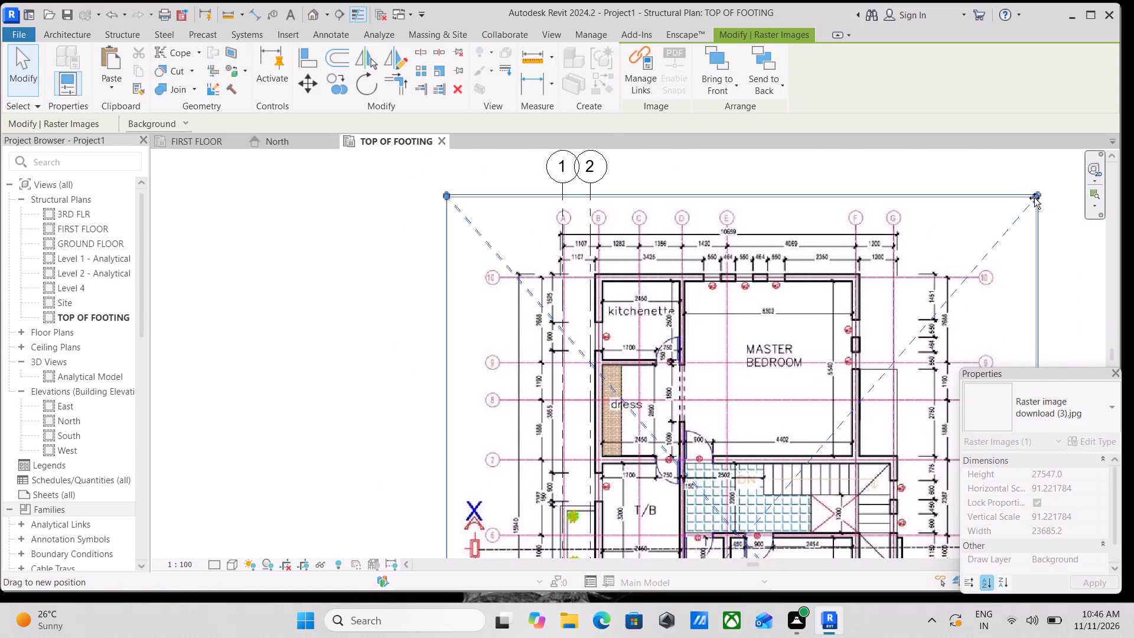
pyautogui.moveTo(1034, 198); pyautogui.dragTo(1022, 203)
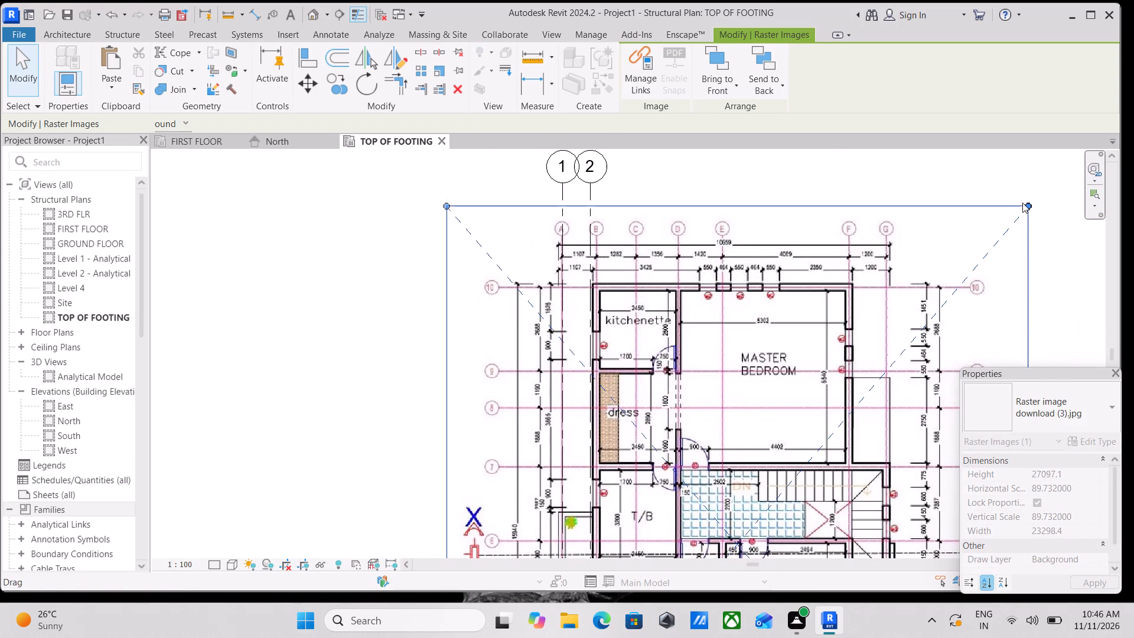
# Compare lines A and B with the grids and shrink the image from its lower-right corner to about 22748 mm wide, scale about 87.61.
pyautogui.scroll(3, 667, 353)
pyautogui.scroll(-1, 624, 317)
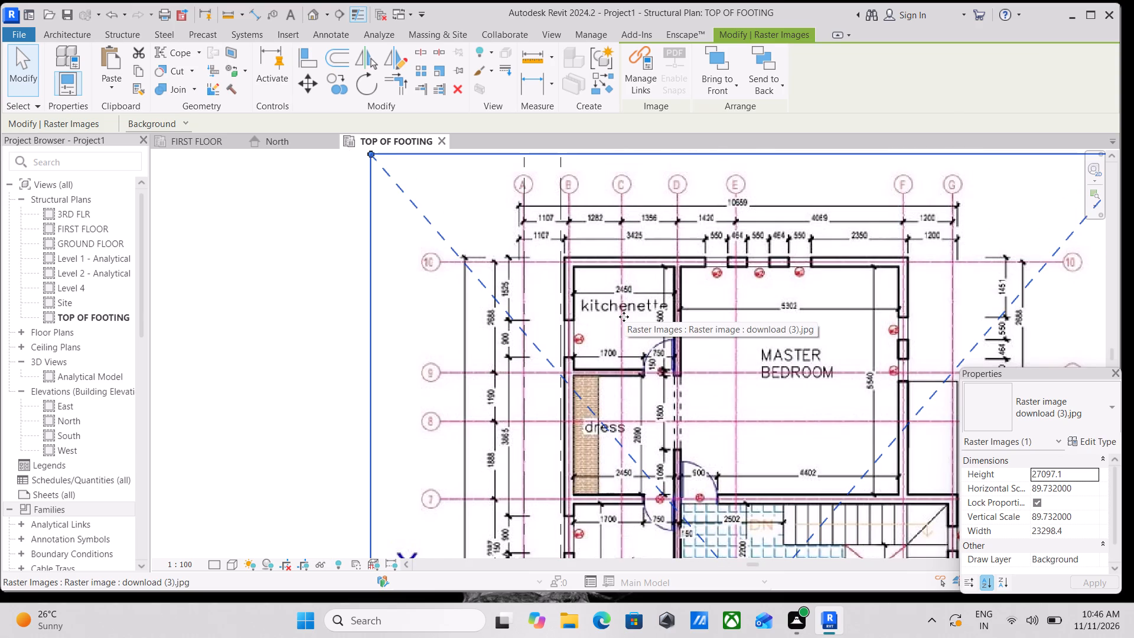
pyautogui.scroll(2, 602, 298)
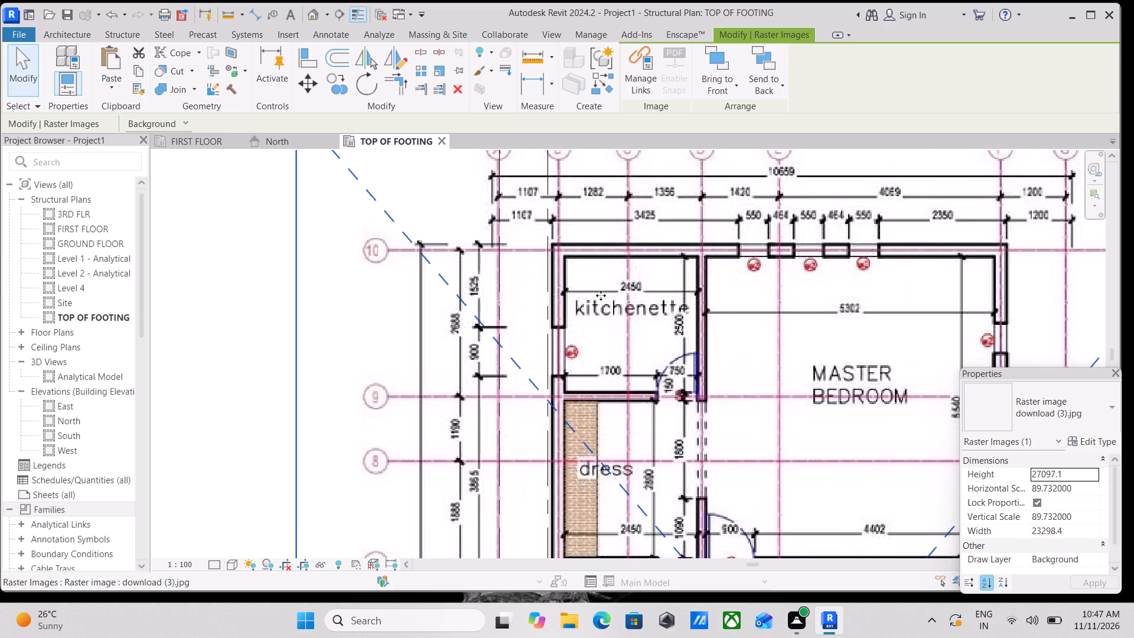
pyautogui.scroll(2, 573, 293)
pyautogui.scroll(-1, 574, 281)
pyautogui.moveTo(574, 281); pyautogui.dragTo(576, 424, button='middle')
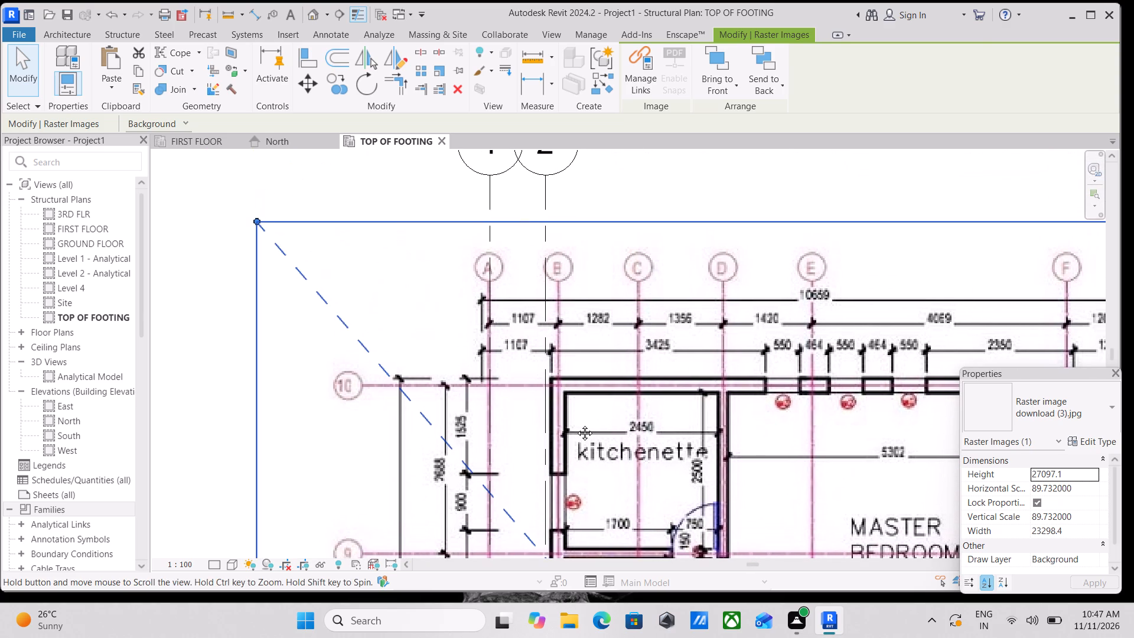
pyautogui.moveTo(576, 424); pyautogui.dragTo(576, 397, button='middle')
pyautogui.scroll(-7, 626, 362)
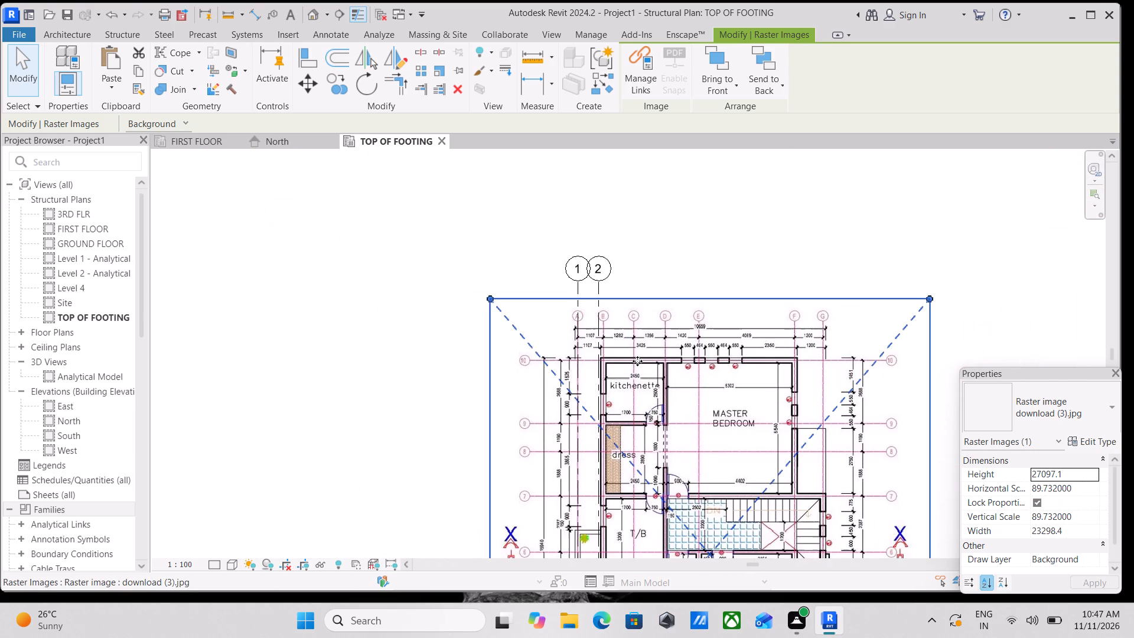
pyautogui.moveTo(632, 344); pyautogui.dragTo(669, 209, button='middle')
pyautogui.scroll(-1, 671, 207)
pyautogui.scroll(-1, 694, 386)
pyautogui.moveTo(692, 383); pyautogui.dragTo(664, 259, button='middle')
pyautogui.scroll(1, 711, 425)
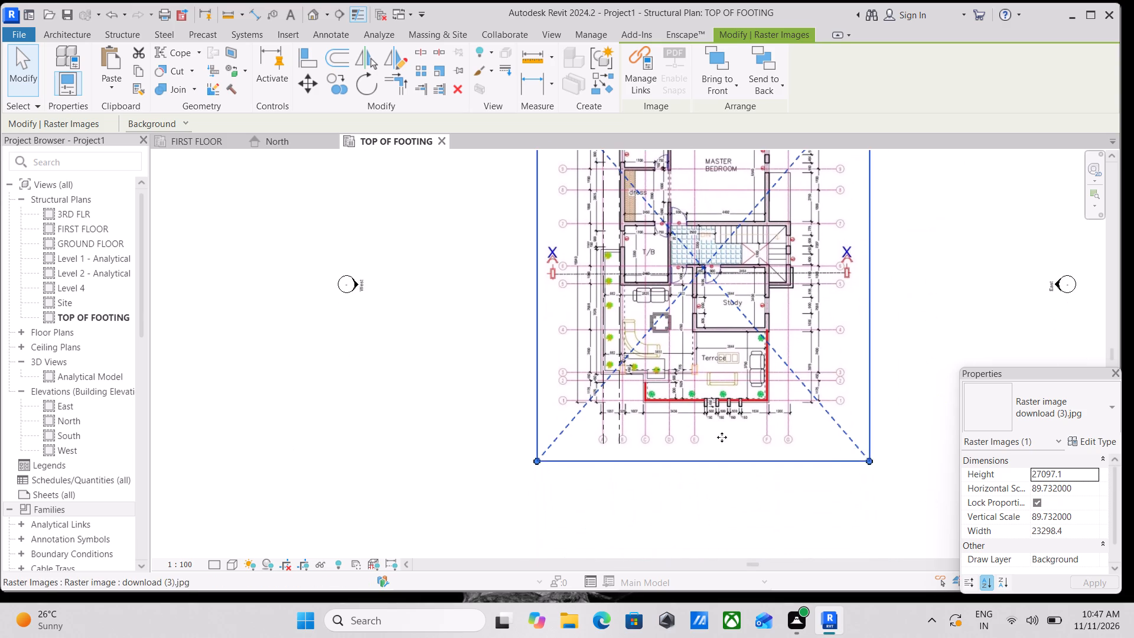
pyautogui.scroll(2, 722, 437)
pyautogui.moveTo(748, 466); pyautogui.dragTo(737, 463, button='middle')
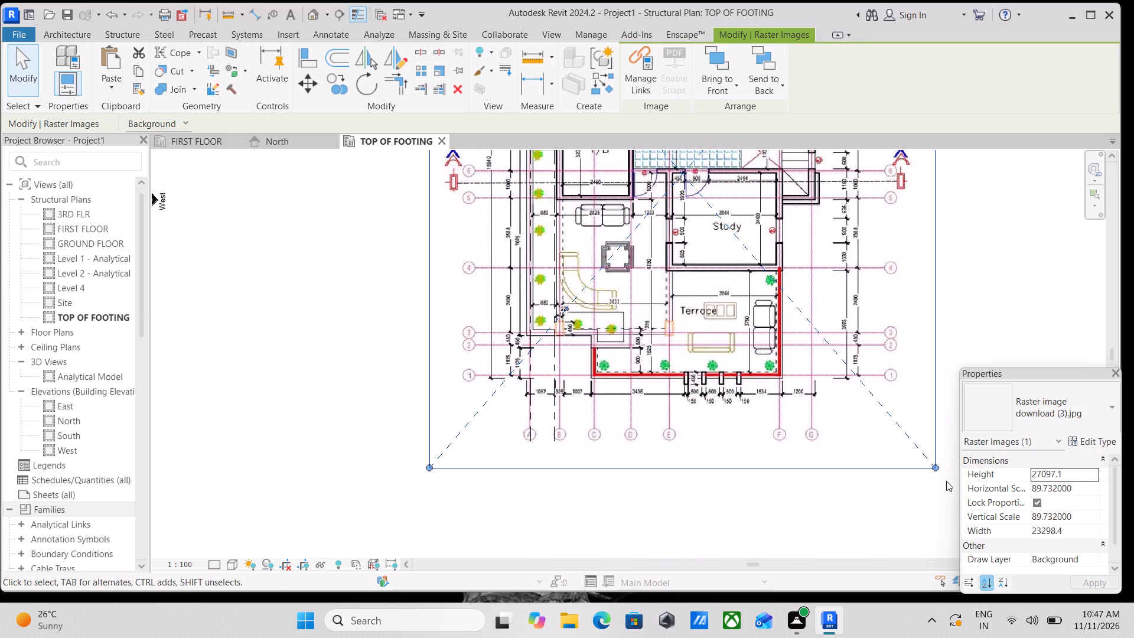
pyautogui.moveTo(939, 465); pyautogui.dragTo(933, 465)
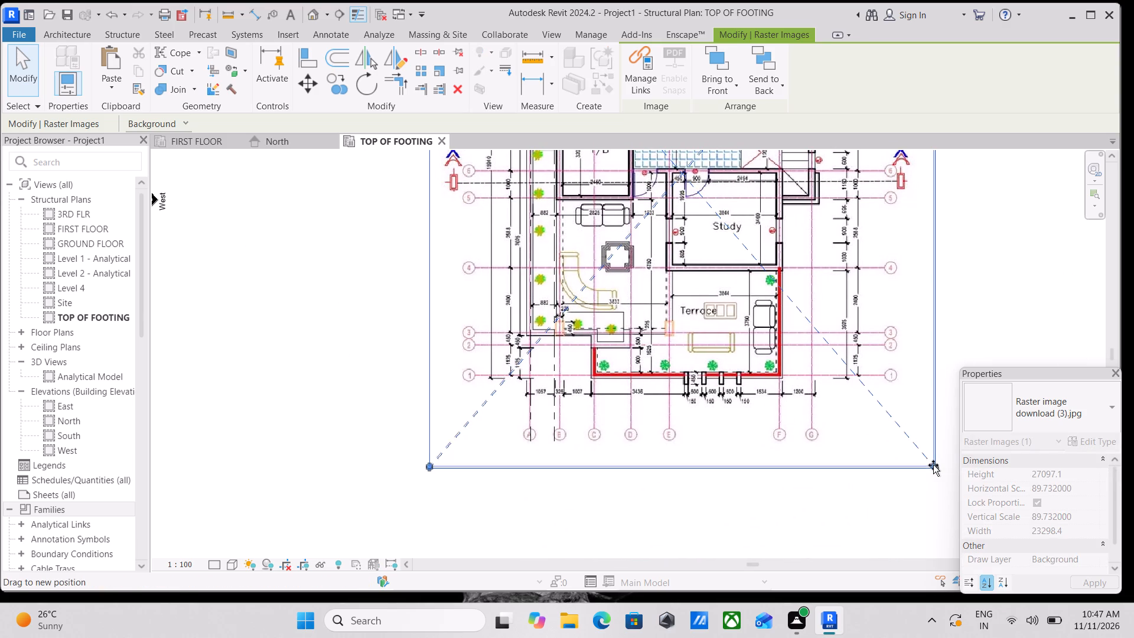
pyautogui.moveTo(933, 465); pyautogui.dragTo(922, 455)
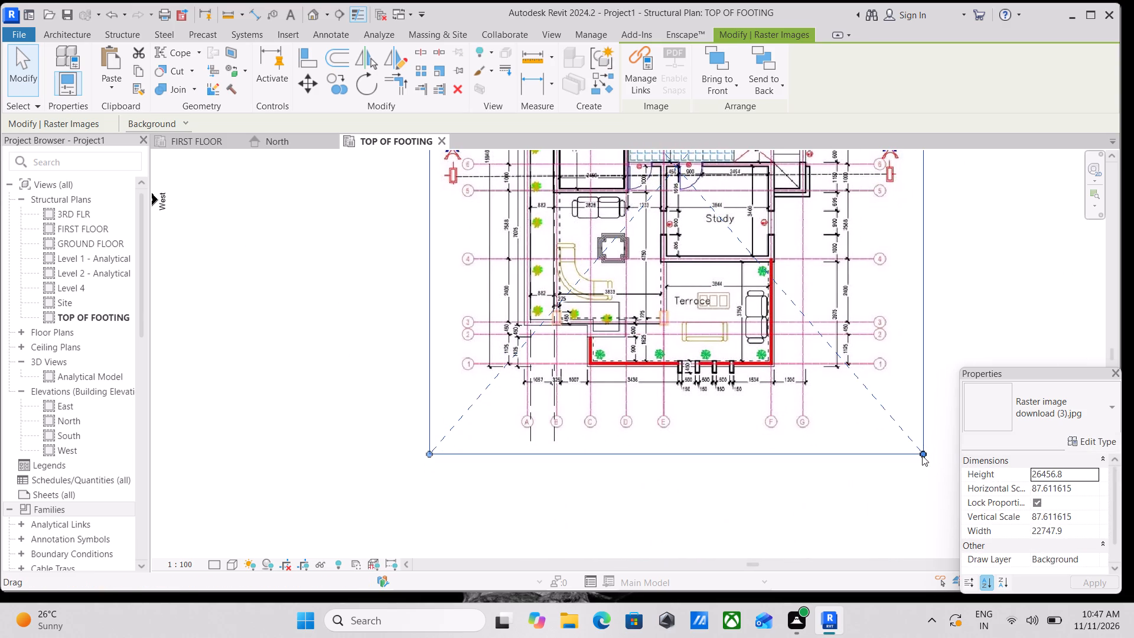
# Shrink the floor plan image further from its lower-right corner to a width of about 22447 mm, scale about 86.45.
pyautogui.scroll(2, 915, 455)
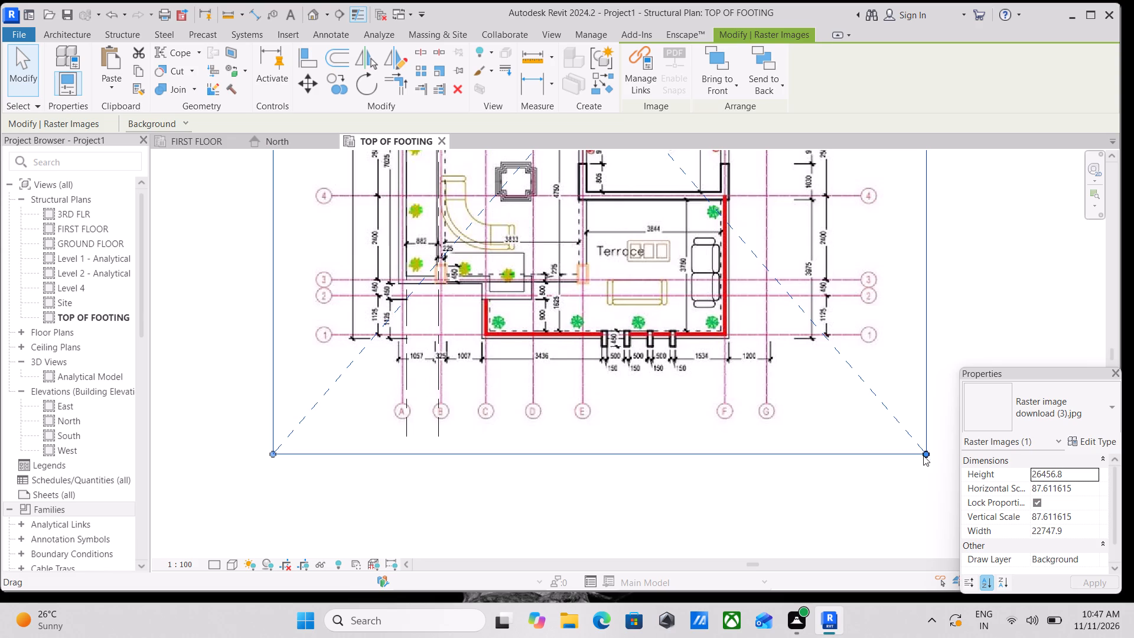
pyautogui.moveTo(926, 454); pyautogui.dragTo(915, 445)
# Shrink the floor plan image from its upper-left corner to about 22218 mm wide, scale about 85.57, bringing line A onto grid 1.
pyautogui.scroll(-1, 822, 432)
pyautogui.moveTo(836, 446); pyautogui.dragTo(928, 637, button='middle')
pyautogui.scroll(-1, 698, 360)
pyautogui.moveTo(706, 372); pyautogui.dragTo(756, 601, button='middle')
pyautogui.scroll(3, 881, 355)
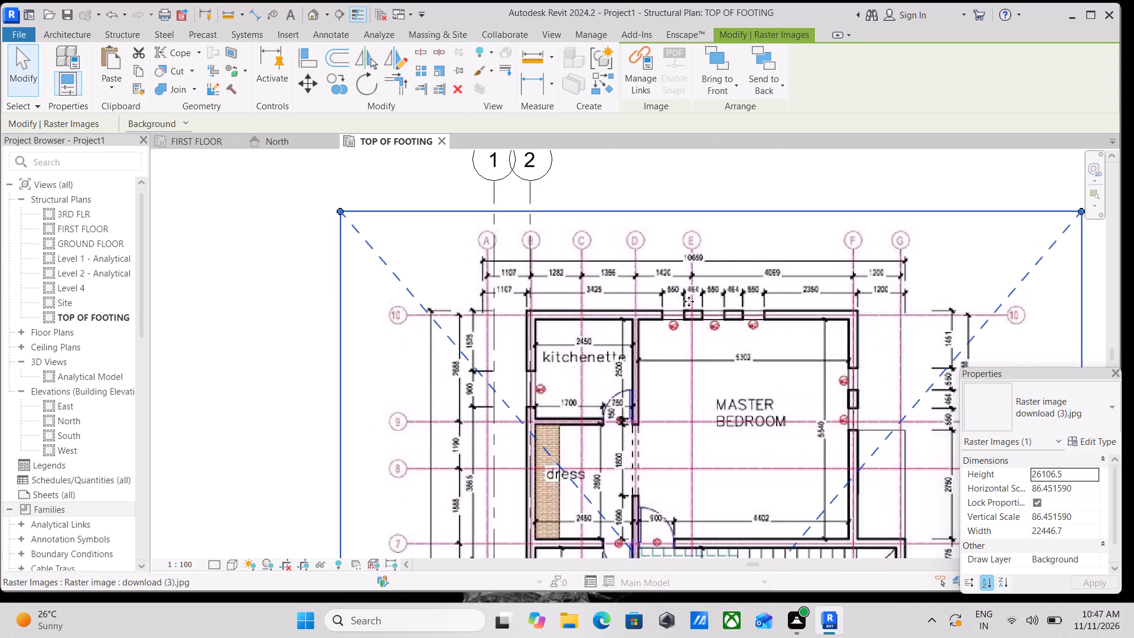
pyautogui.scroll(6, 520, 241)
pyautogui.scroll(-1, 305, 175)
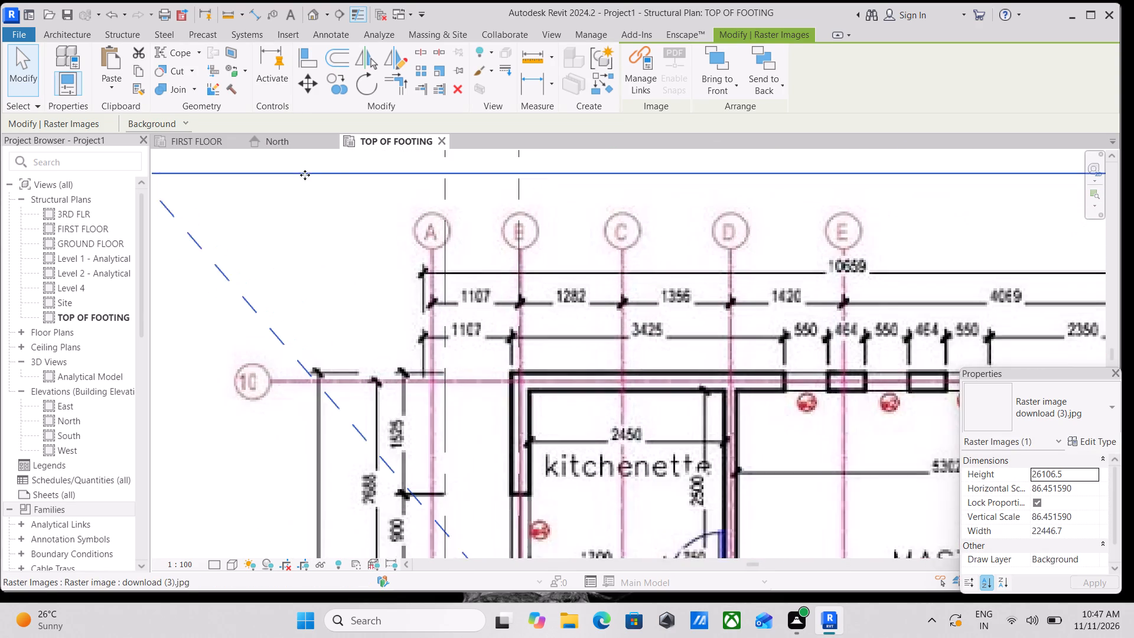
pyautogui.scroll(-1, 305, 175)
pyautogui.moveTo(307, 176); pyautogui.dragTo(444, 234, button='middle')
pyautogui.scroll(1, 413, 236)
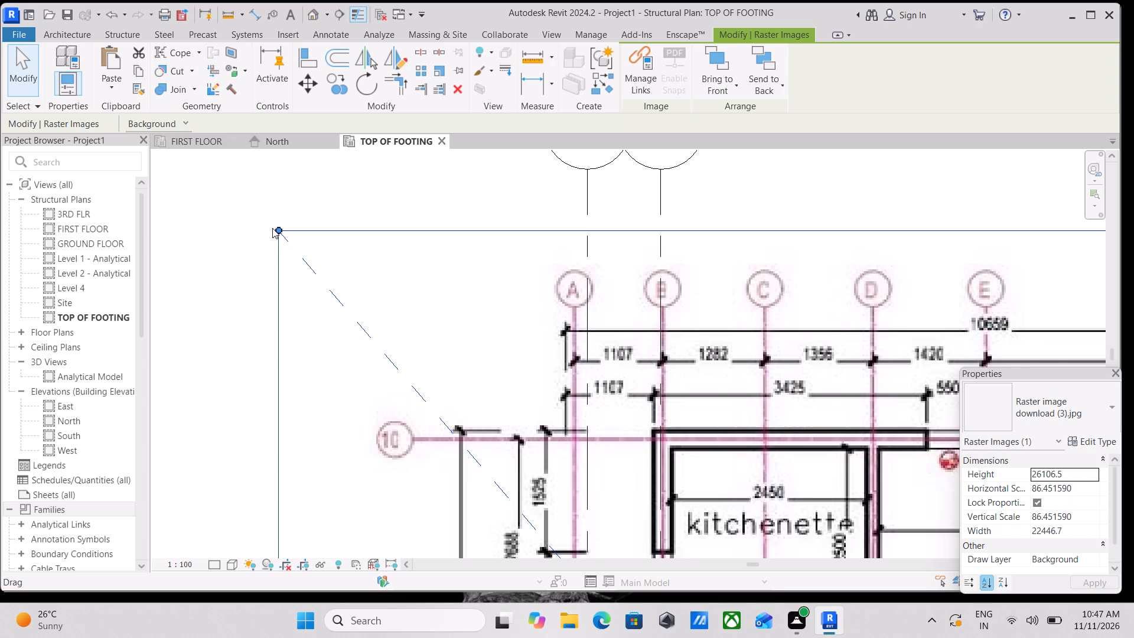
pyautogui.moveTo(278, 230); pyautogui.dragTo(304, 239)
# Examine how the image's lines A and B line up with grids 1 and 2, and deselect the image.
pyautogui.scroll(-4, 307, 242)
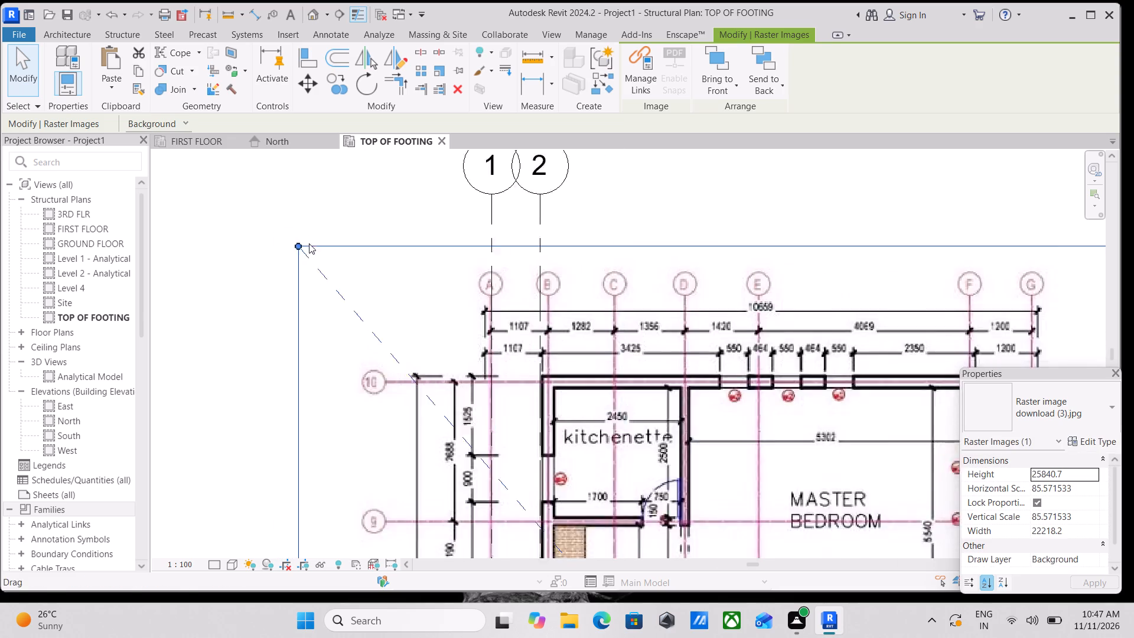
pyautogui.scroll(-3, 362, 258)
pyautogui.moveTo(370, 282); pyautogui.dragTo(385, 265, button='middle')
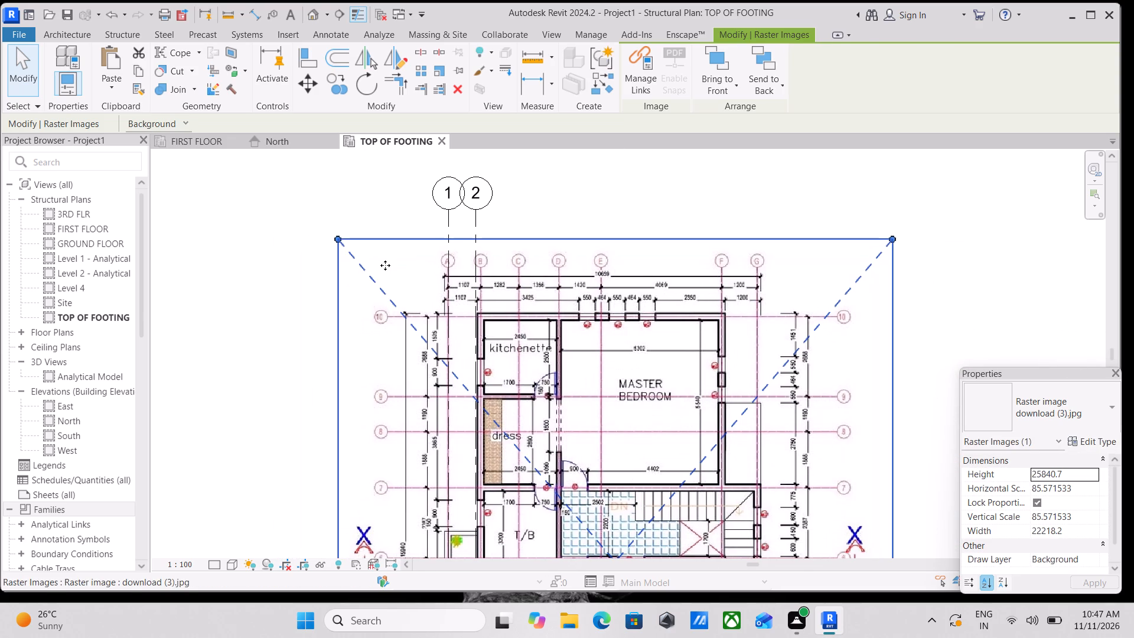
pyautogui.scroll(4, 473, 325)
pyautogui.moveTo(482, 310); pyautogui.dragTo(496, 343, button='middle')
pyautogui.scroll(1, 496, 343)
pyautogui.scroll(-1, 494, 268)
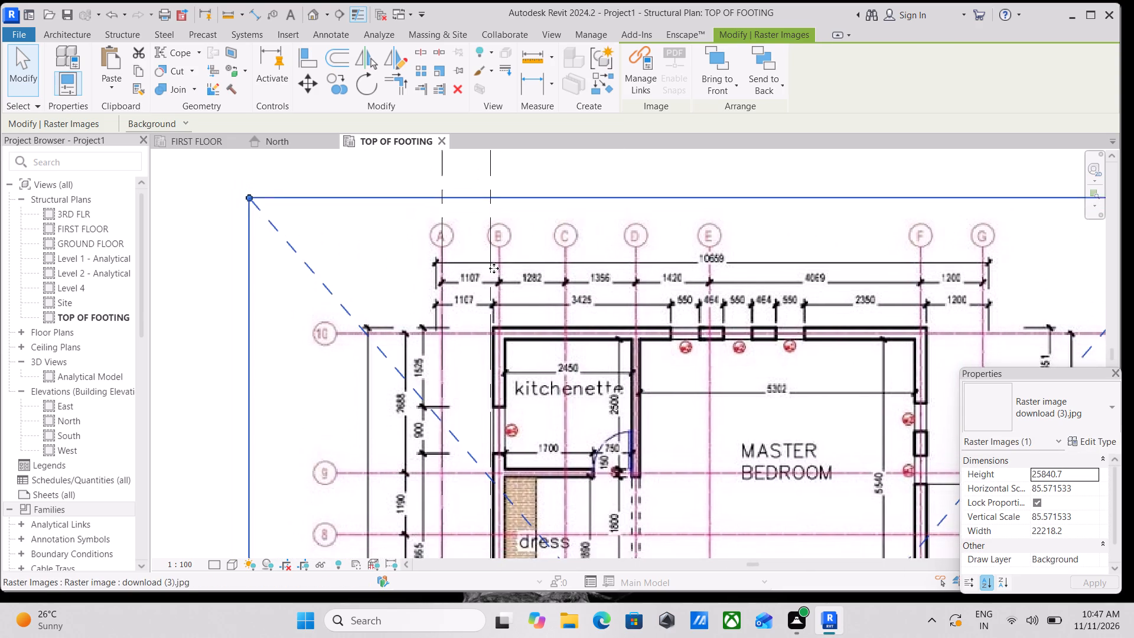
pyautogui.scroll(-1, 494, 268)
pyautogui.moveTo(494, 268); pyautogui.dragTo(485, 305, button='middle')
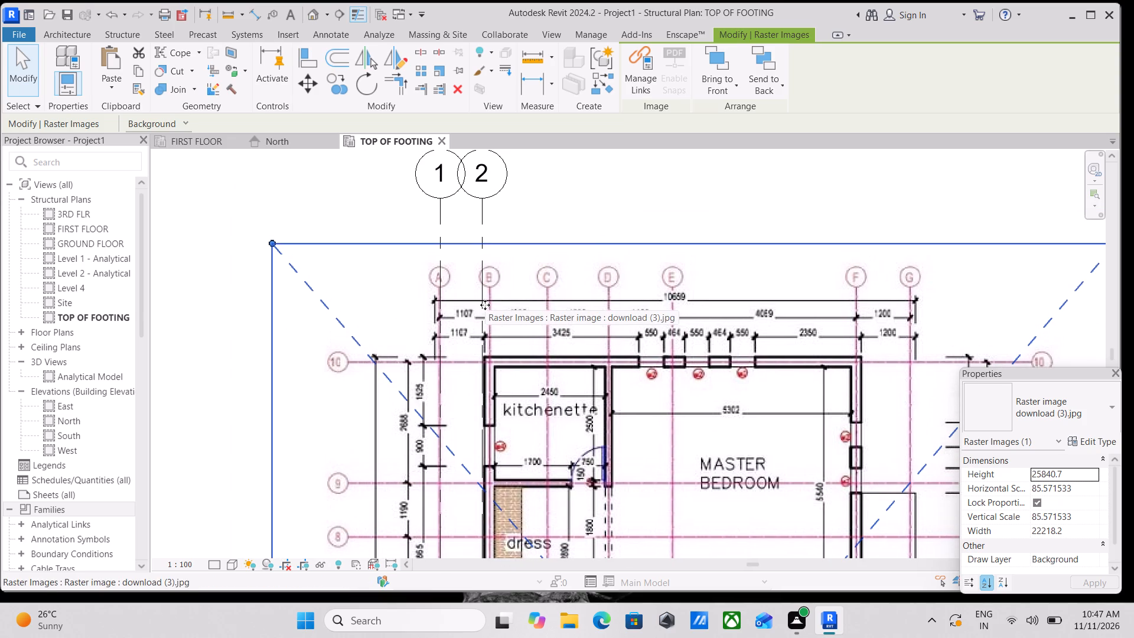
pyautogui.scroll(2, 537, 278)
pyautogui.moveTo(527, 283); pyautogui.dragTo(521, 285, button='middle')
pyautogui.scroll(2, 527, 283)
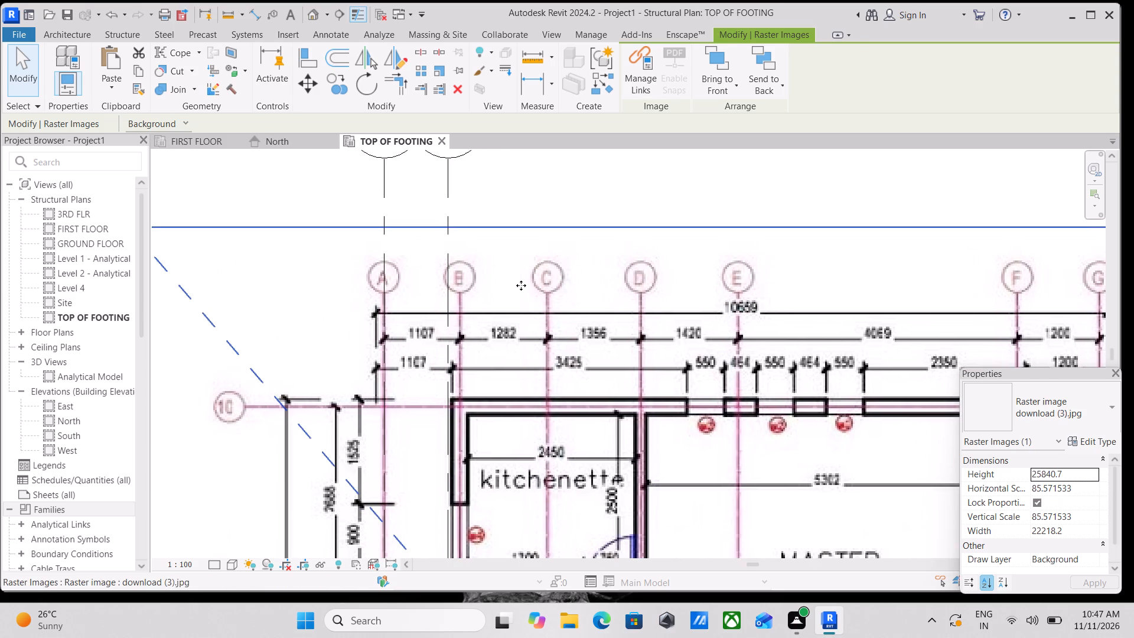
pyautogui.moveTo(522, 285); pyautogui.dragTo(420, 287, button='middle')
pyautogui.scroll(1, 420, 287)
pyautogui.scroll(-2, 472, 214)
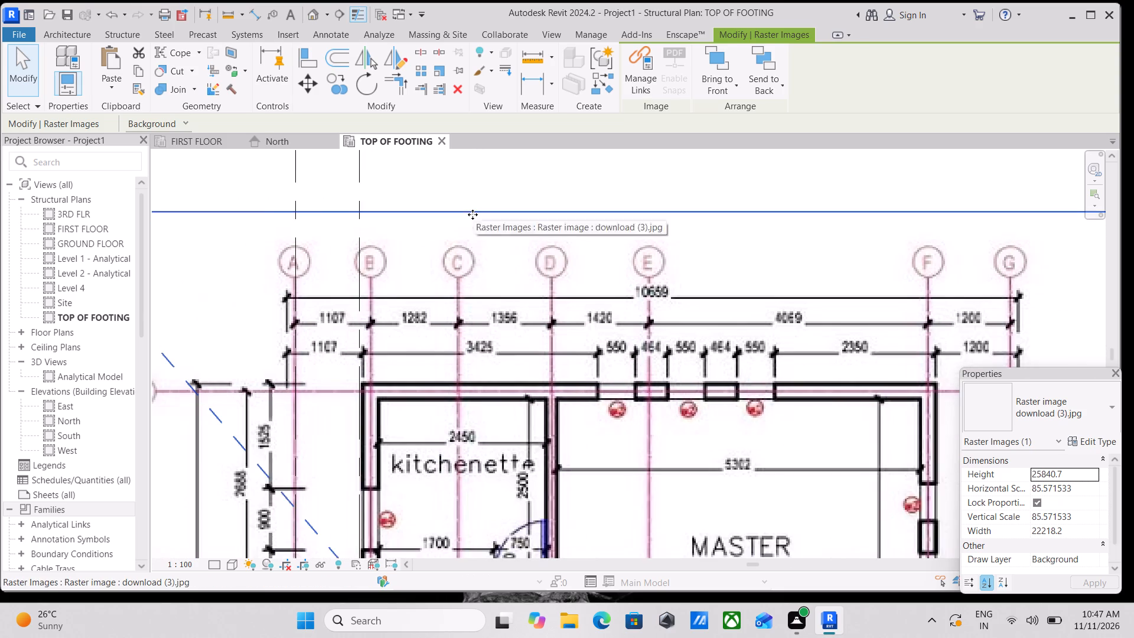
pyautogui.moveTo(472, 214); pyautogui.dragTo(532, 234, button='middle')
pyautogui.scroll(-3, 472, 235)
pyautogui.moveTo(477, 237); pyautogui.dragTo(554, 245, button='middle')
pyautogui.scroll(1, 554, 245)
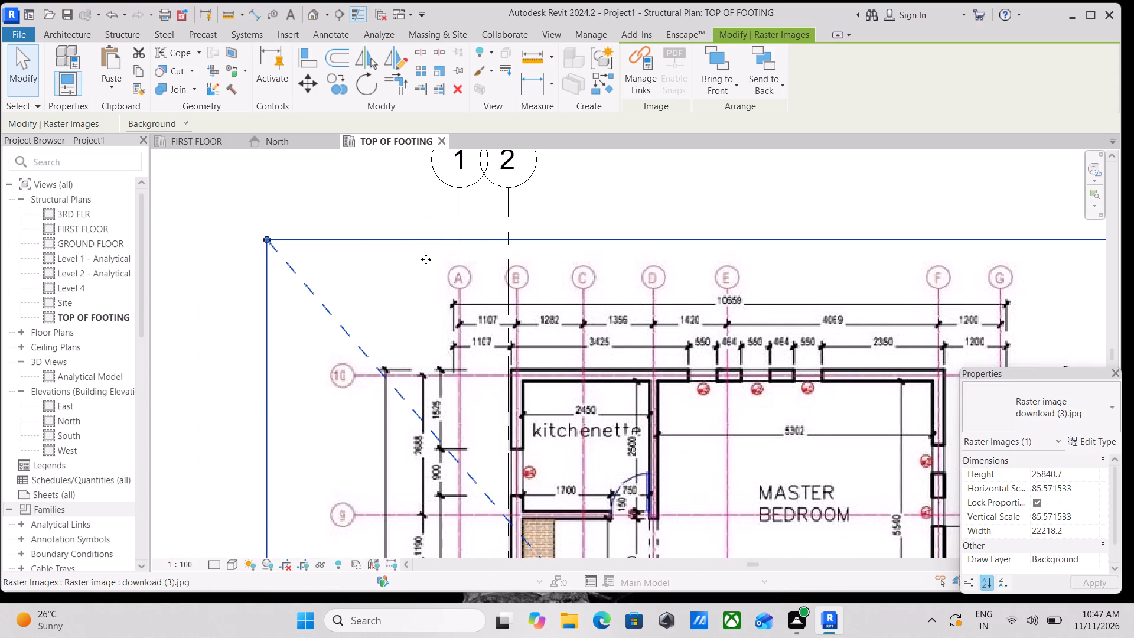
pyautogui.press('Escape')
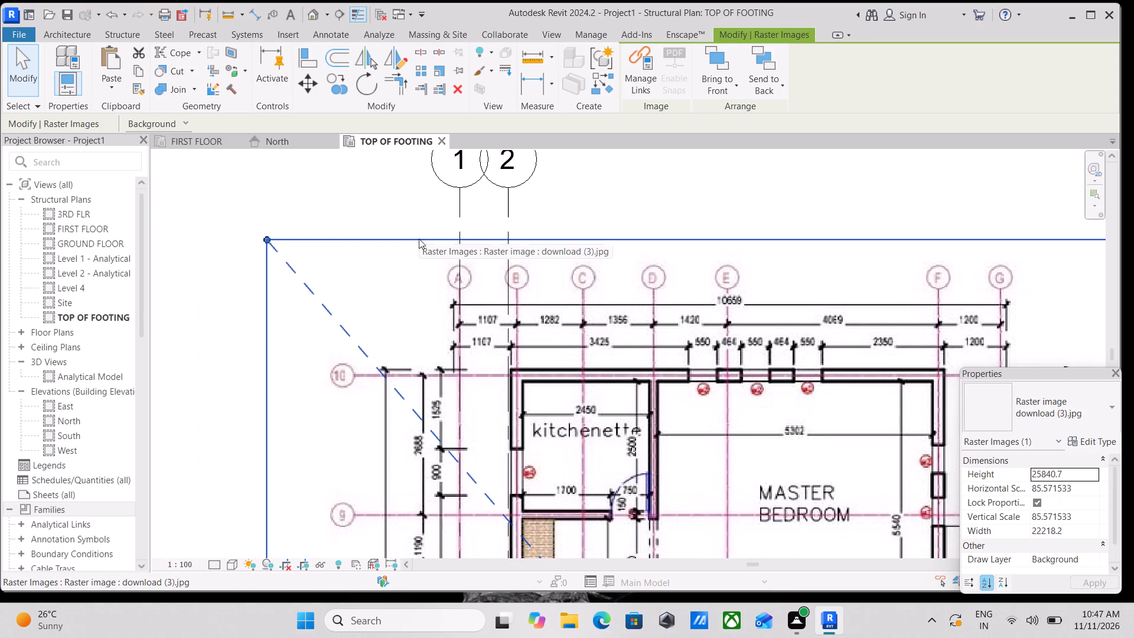
pyautogui.click(645, 246)
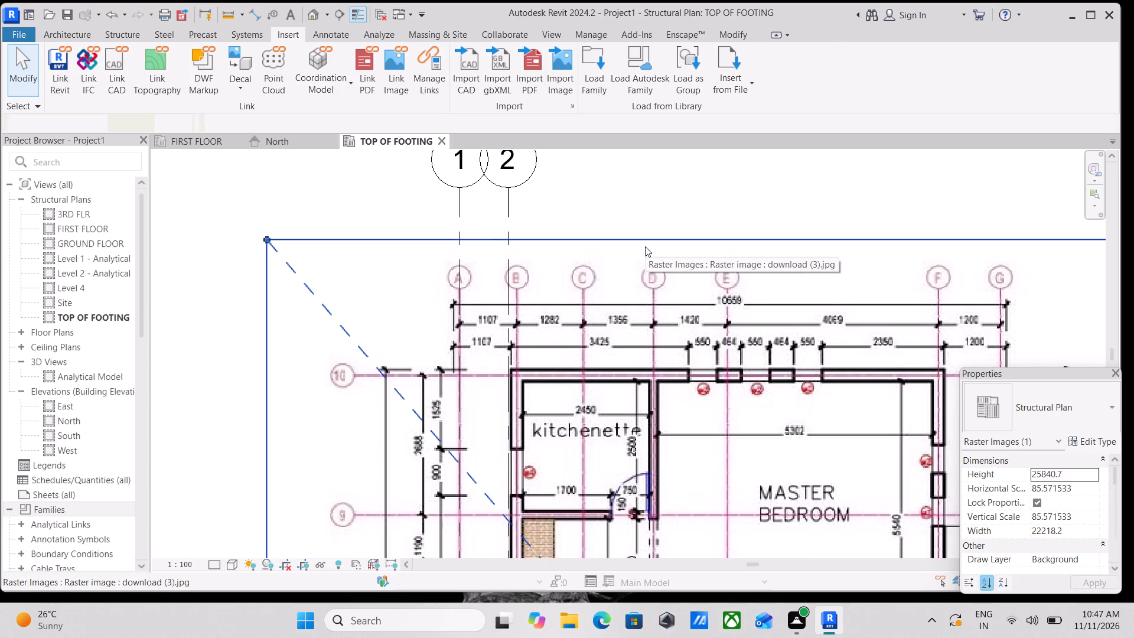
# Nudge the floor plan image upward in small increments, comparing its lines A and B with grids 1 and 2.
pyautogui.scroll(4, 645, 246)
pyautogui.scroll(-1, 516, 240)
pyautogui.moveTo(516, 240); pyautogui.dragTo(575, 195, button='middle')
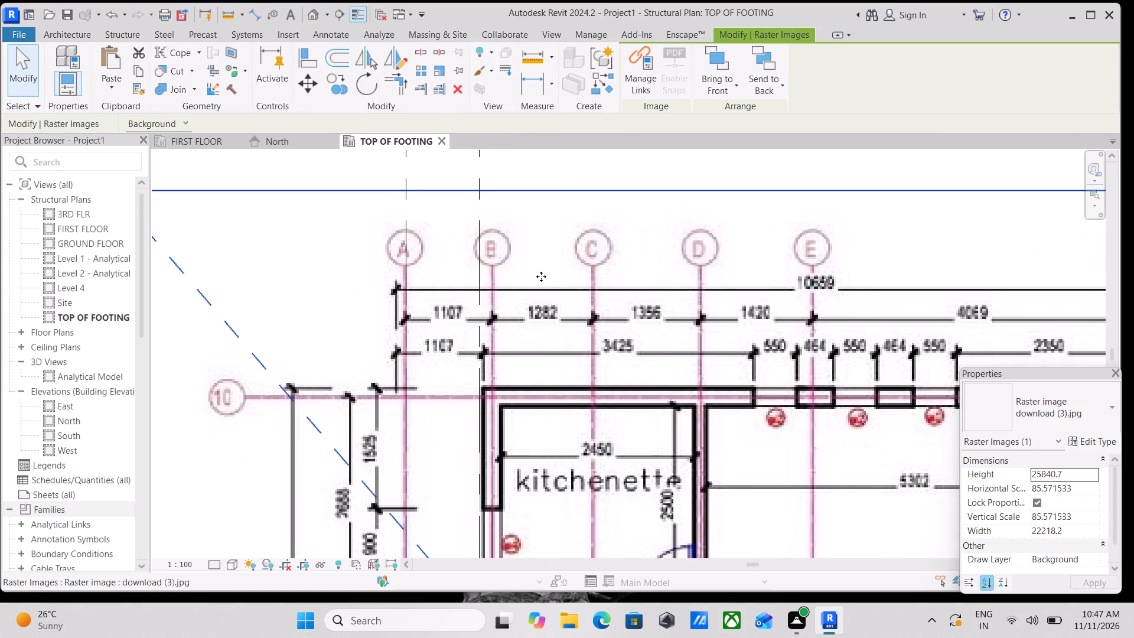
pyautogui.press('Up')
pyautogui.press('Up')
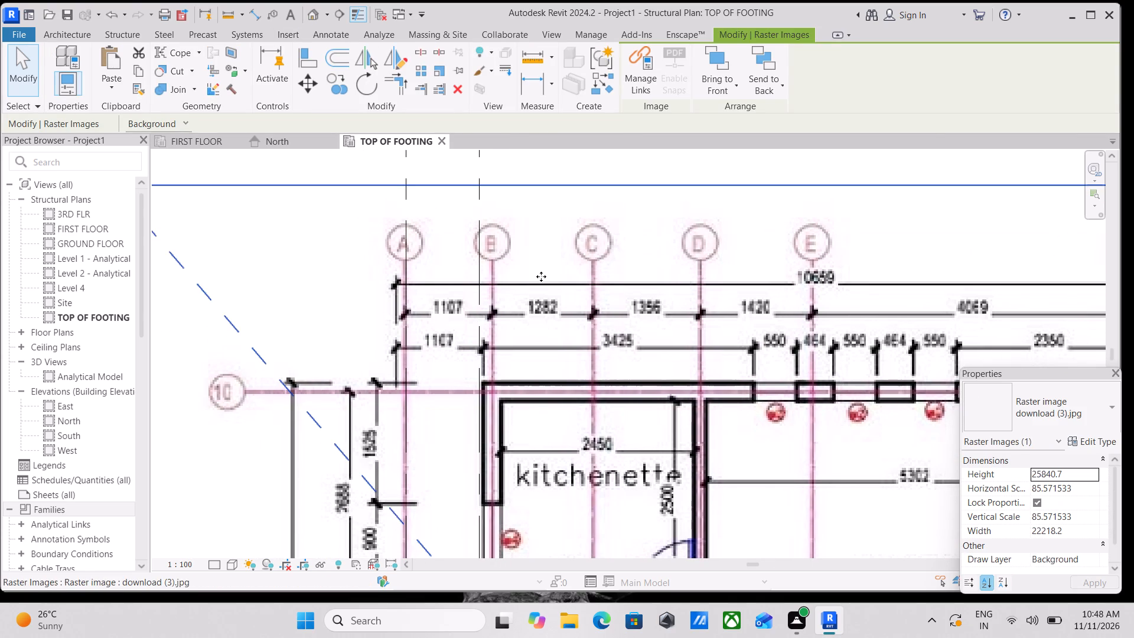
pyautogui.press('Up')
pyautogui.press('Up')
pyautogui.press('Up')
pyautogui.scroll(-4, 530, 266)
pyautogui.moveTo(530, 266); pyautogui.dragTo(532, 277, button='middle')
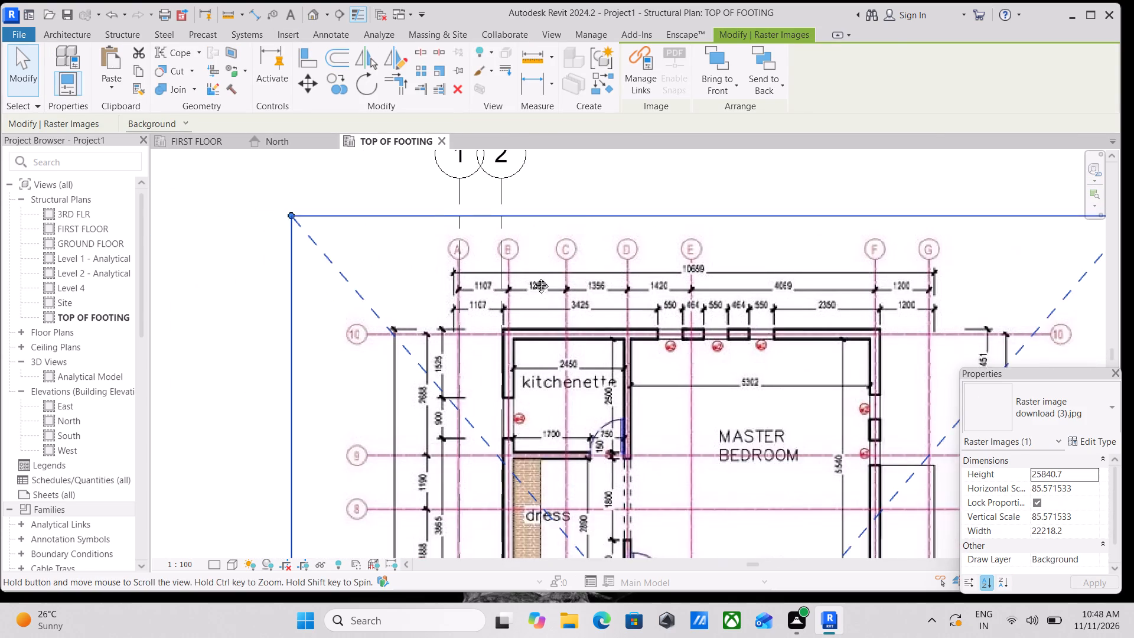
pyautogui.moveTo(532, 277); pyautogui.dragTo(532, 301, button='middle')
pyautogui.scroll(3, 532, 301)
pyautogui.press('Up')
pyautogui.press('Up')
pyautogui.press('Up')
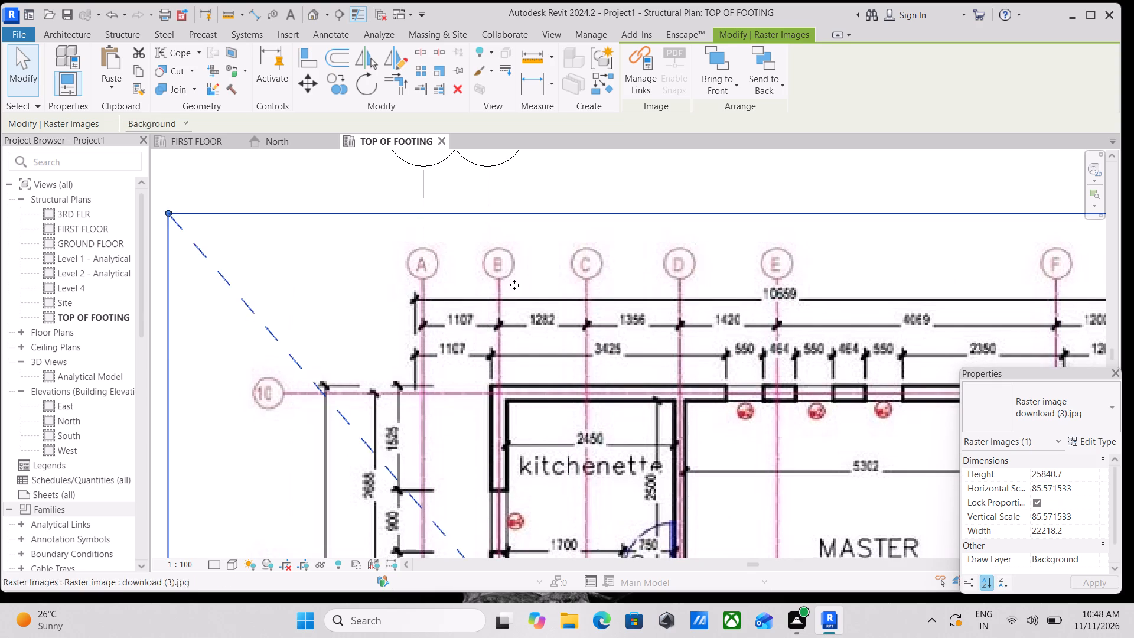
pyautogui.press('Up')
pyautogui.press('Up')
pyautogui.press('Up')
pyautogui.press('Up')
# Shrink the floor plan image from its upper-right corner to about 21815 mm wide, scale about 84.02.
pyautogui.scroll(-2, 514, 284)
pyautogui.moveTo(514, 284); pyautogui.dragTo(471, 268, button='middle')
pyautogui.scroll(-4, 519, 271)
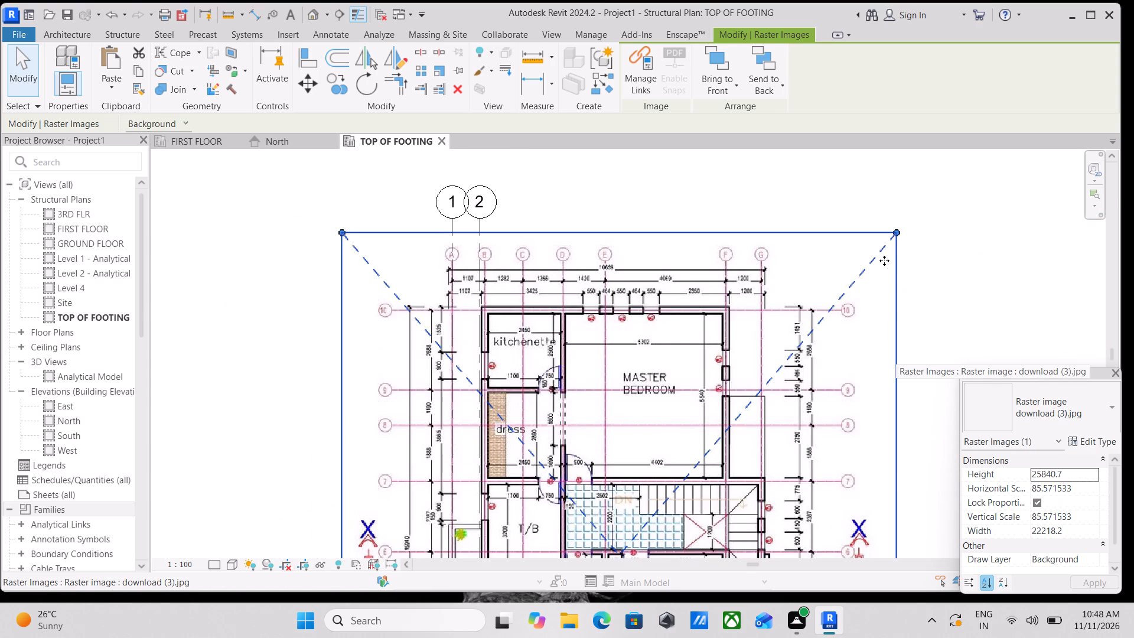
pyautogui.moveTo(896, 234); pyautogui.dragTo(885, 233)
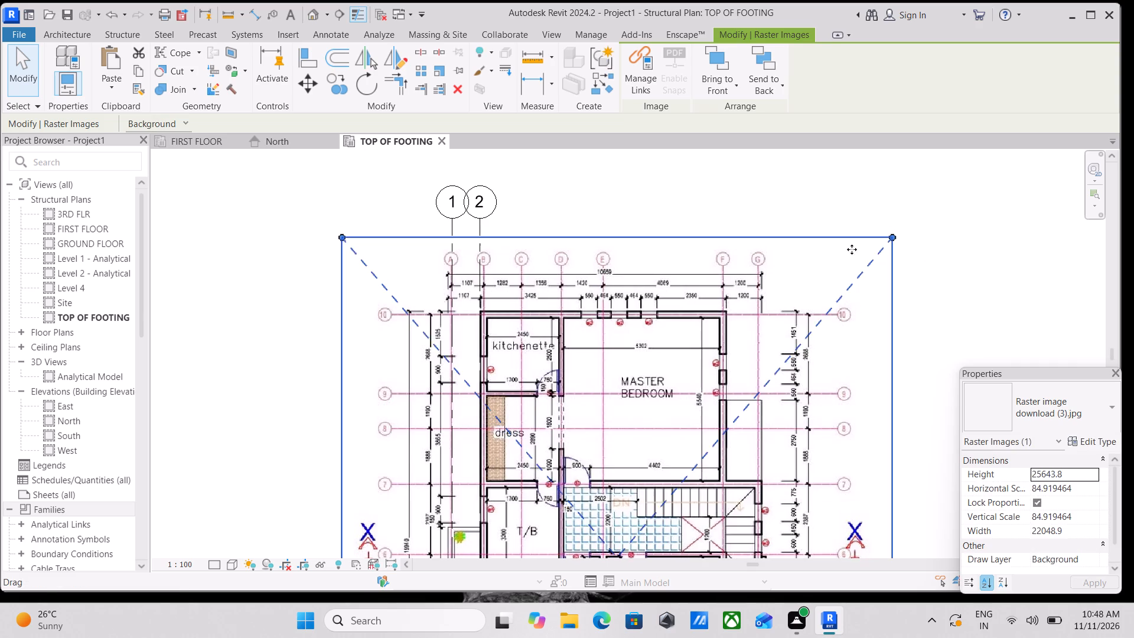
pyautogui.scroll(2, 801, 270)
pyautogui.scroll(2, 529, 323)
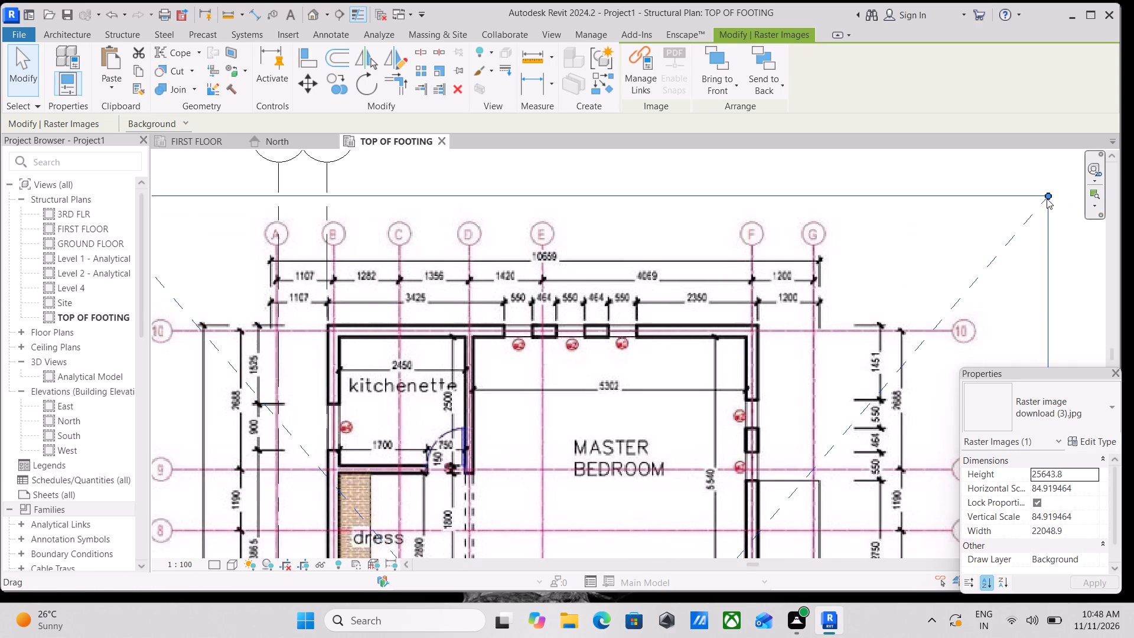
pyautogui.moveTo(1047, 194); pyautogui.dragTo(1041, 198)
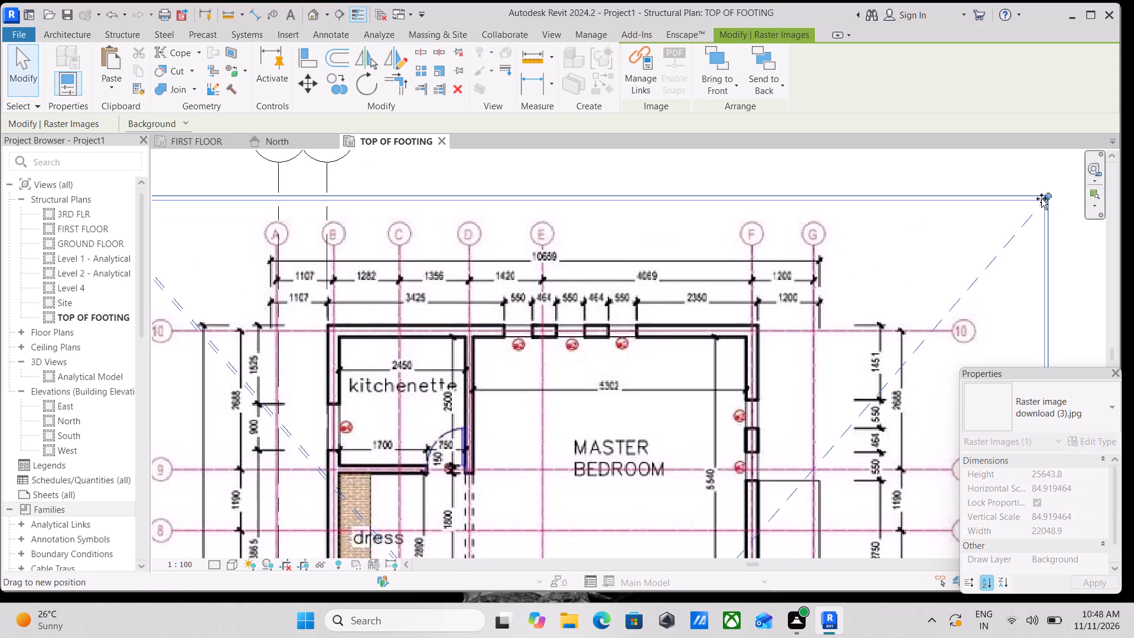
pyautogui.moveTo(1041, 198); pyautogui.dragTo(1040, 199)
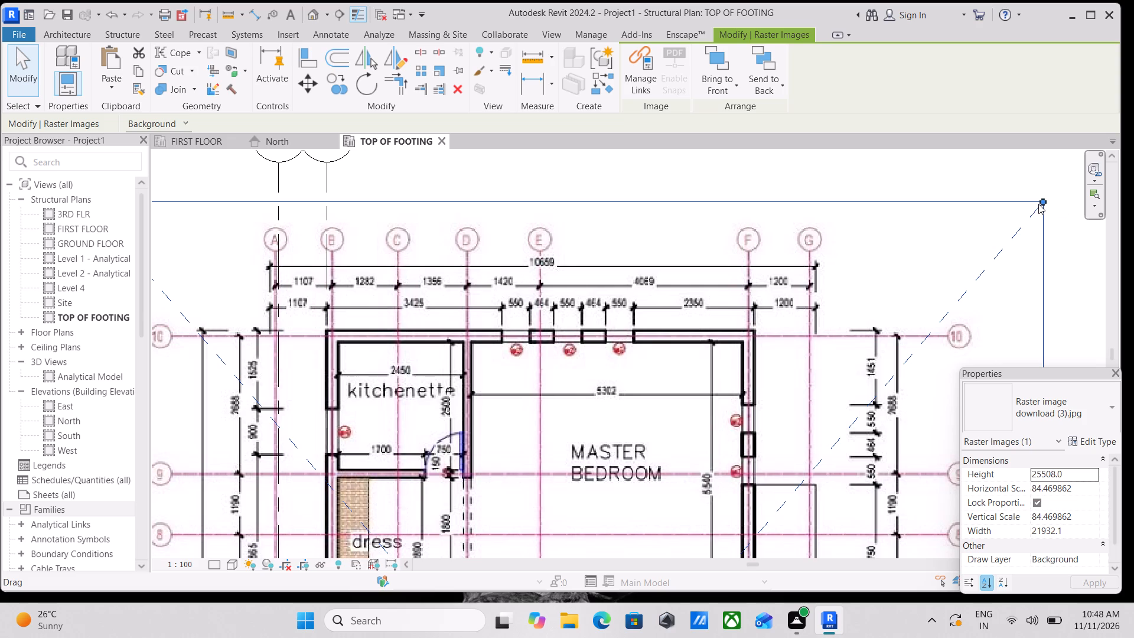
pyautogui.moveTo(1043, 201); pyautogui.dragTo(1037, 207)
# Shrink the floor plan image from its lower-right corner to about 21528 mm wide, scale about 82.91.
pyautogui.scroll(-2, 1003, 230)
pyautogui.moveTo(1002, 229); pyautogui.dragTo(1001, 202, button='middle')
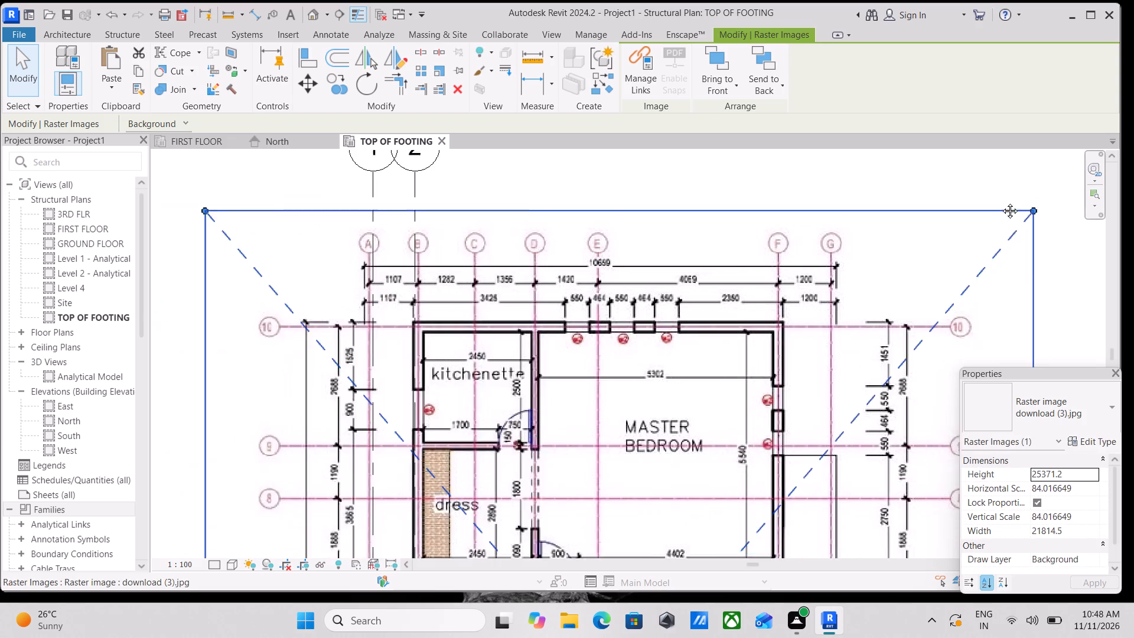
pyautogui.scroll(-1, 1001, 202)
pyautogui.moveTo(1001, 202); pyautogui.dragTo(1003, 138, button='middle')
pyautogui.scroll(-3, 887, 304)
pyautogui.moveTo(849, 320); pyautogui.dragTo(814, 236, button='middle')
pyautogui.moveTo(772, 340); pyautogui.dragTo(755, 212, button='middle')
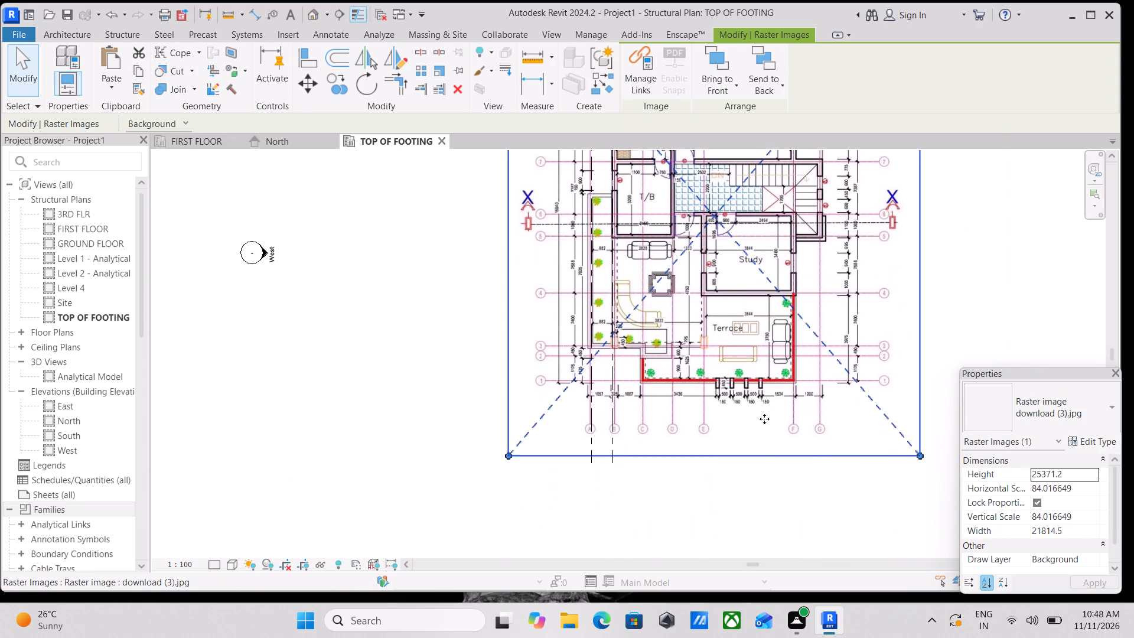
pyautogui.scroll(3, 709, 514)
pyautogui.moveTo(737, 469); pyautogui.dragTo(642, 412, button='middle')
pyautogui.scroll(1, 891, 393)
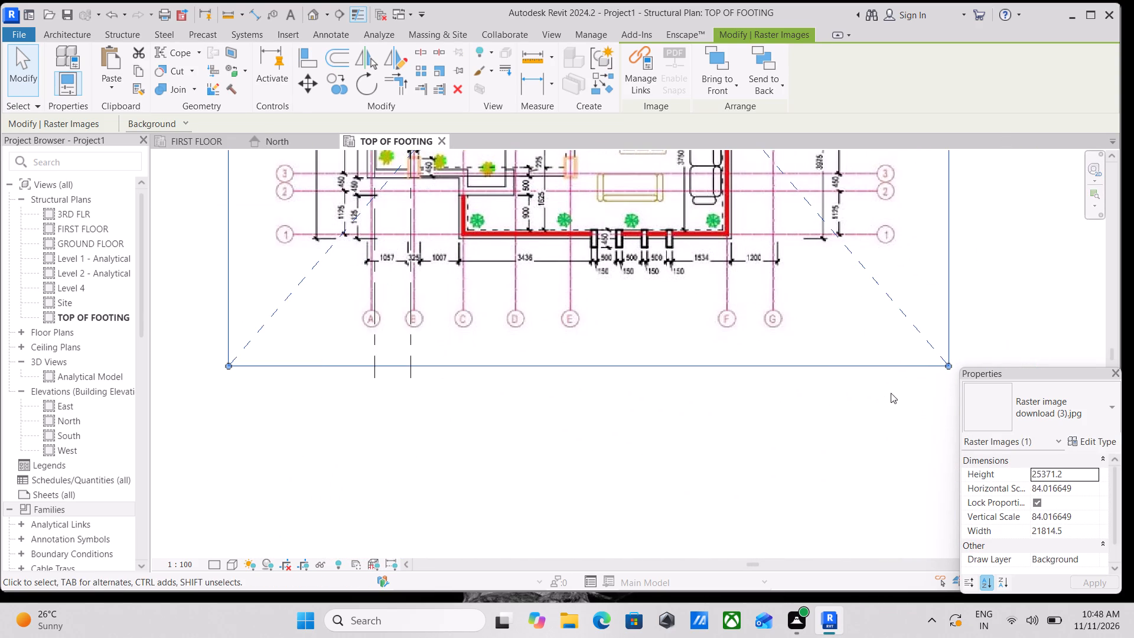
pyautogui.moveTo(946, 366); pyautogui.dragTo(940, 365)
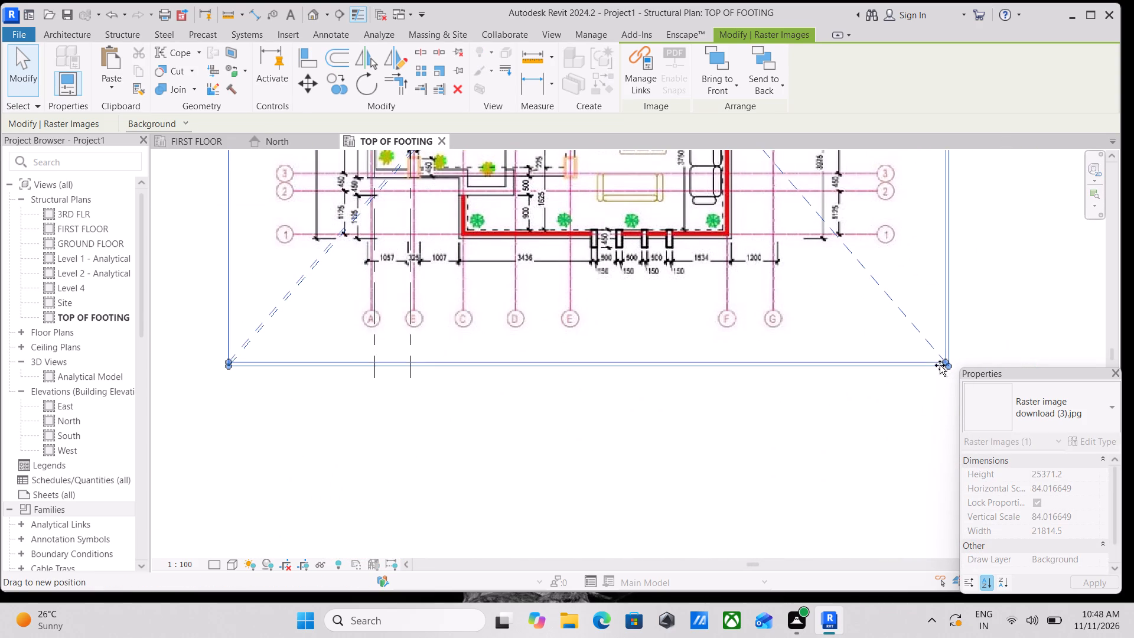
pyautogui.moveTo(940, 365); pyautogui.dragTo(931, 360)
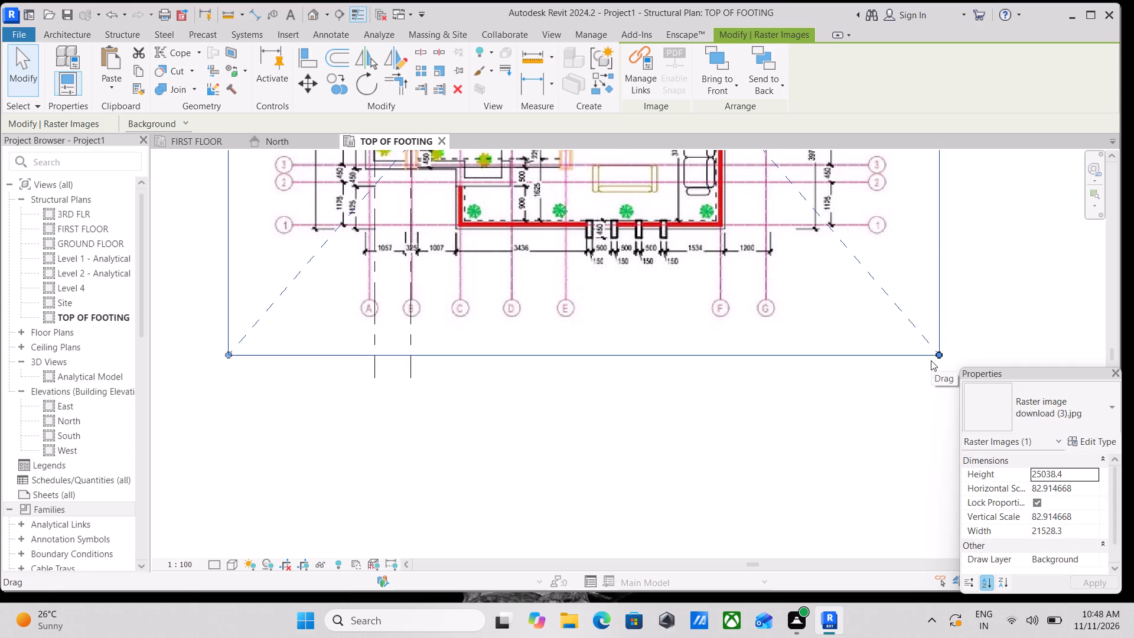
# Shrink the floor plan image from its upper-left corner to about 21316 mm wide, scale about 82.10, bringing line A onto grid 1.
pyautogui.scroll(-3, 746, 318)
pyautogui.moveTo(735, 315); pyautogui.dragTo(801, 587, button='middle')
pyautogui.moveTo(754, 289); pyautogui.dragTo(766, 397, button='middle')
pyautogui.moveTo(711, 266); pyautogui.dragTo(719, 307, button='middle')
pyautogui.scroll(3, 714, 307)
pyautogui.scroll(3, 555, 231)
pyautogui.scroll(-1, 512, 234)
pyautogui.moveTo(512, 234); pyautogui.dragTo(572, 278, button='middle')
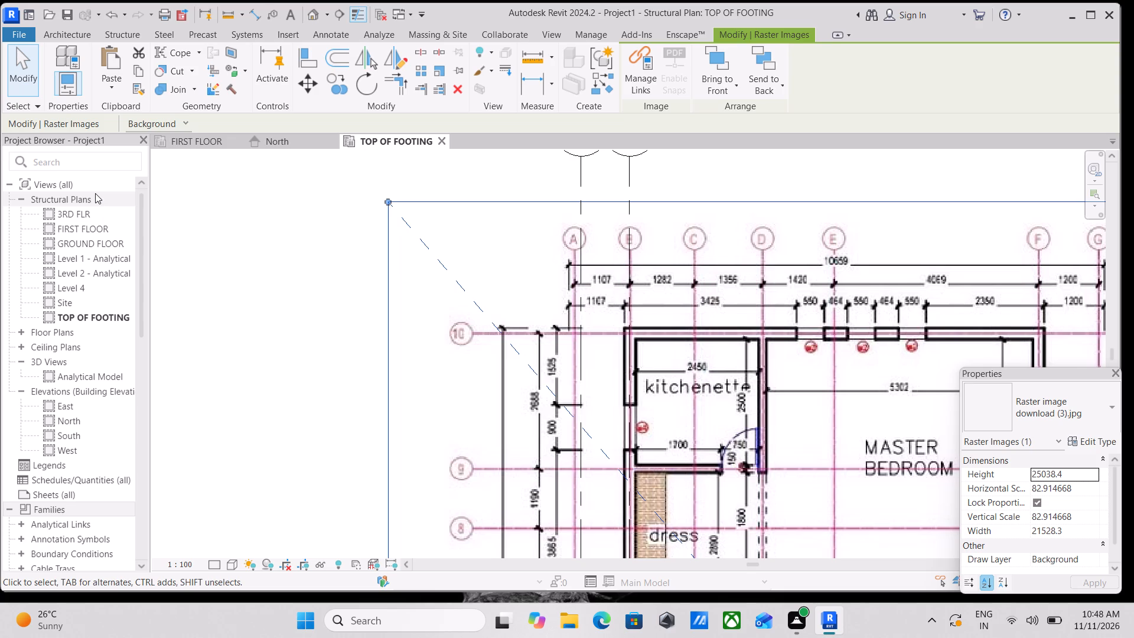
pyautogui.scroll(2, 403, 223)
pyautogui.scroll(3, 654, 298)
pyautogui.scroll(-2, 623, 270)
pyautogui.moveTo(601, 266); pyautogui.dragTo(546, 279, button='middle')
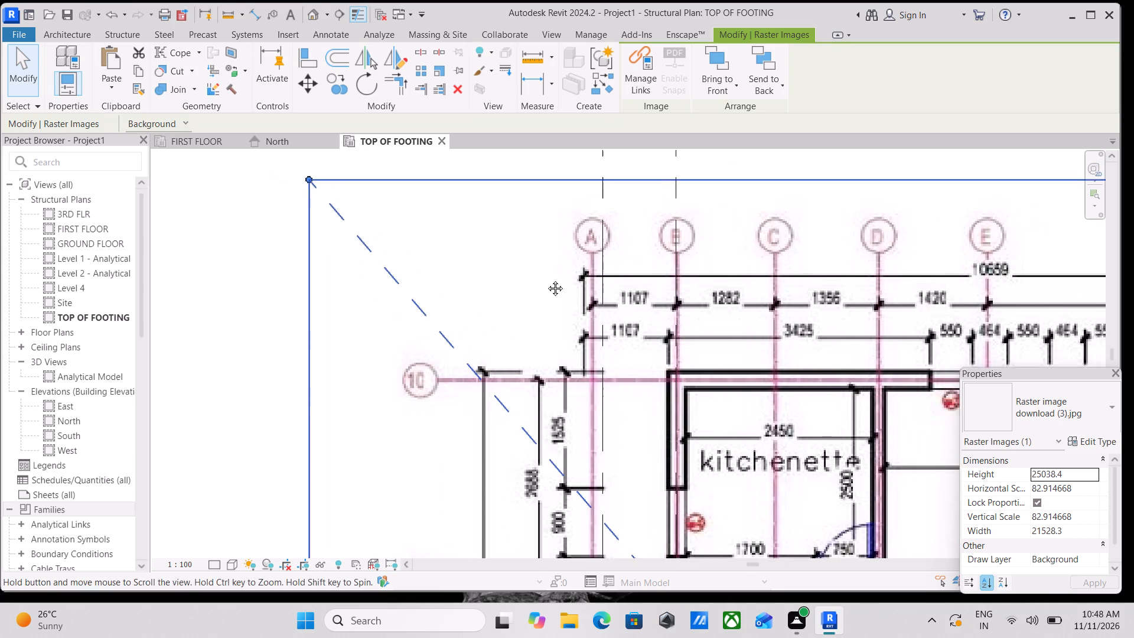
pyautogui.moveTo(546, 279); pyautogui.dragTo(517, 281, button='middle')
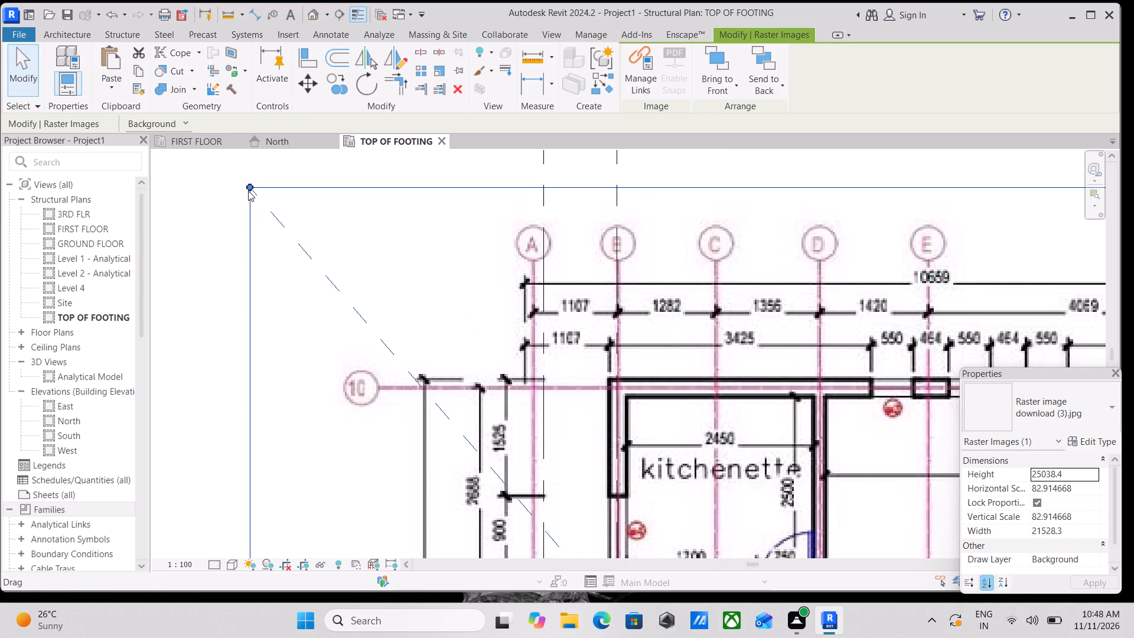
pyautogui.moveTo(248, 186); pyautogui.dragTo(272, 194)
pyautogui.scroll(1, 627, 367)
pyautogui.scroll(-2, 634, 367)
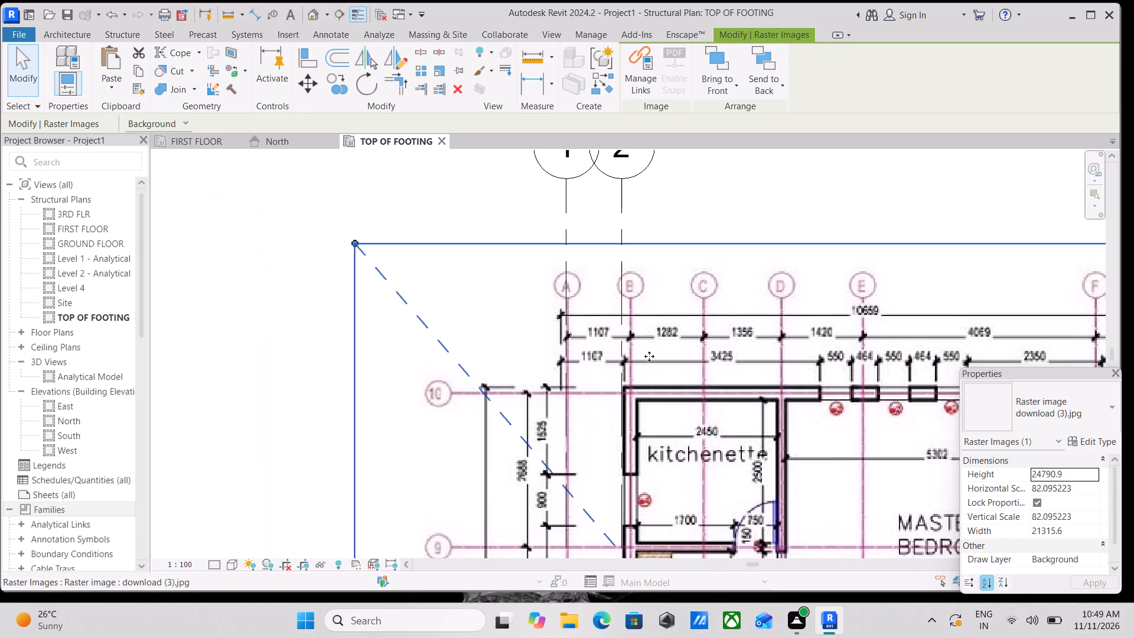
# Shrink the floor plan image from its lower-right corner to about 20838 mm wide, scale about 80.26.
pyautogui.scroll(-2, 649, 356)
pyautogui.moveTo(666, 341); pyautogui.dragTo(508, 317, button='middle')
pyautogui.scroll(-2, 683, 312)
pyautogui.moveTo(665, 314); pyautogui.dragTo(535, 282, button='middle')
pyautogui.scroll(-1, 561, 288)
pyautogui.scroll(-2, 718, 300)
pyautogui.moveTo(744, 326); pyautogui.dragTo(679, 206, button='middle')
pyautogui.moveTo(640, 467); pyautogui.dragTo(627, 288, button='middle')
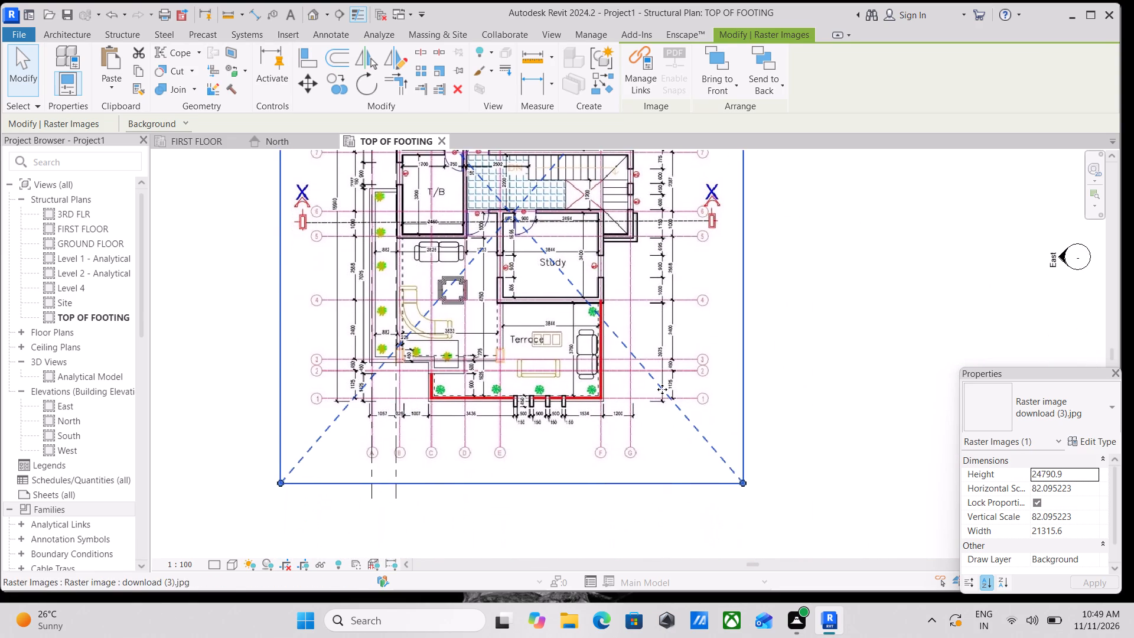
pyautogui.scroll(1, 669, 484)
pyautogui.scroll(1, 744, 498)
pyautogui.moveTo(760, 481); pyautogui.dragTo(751, 477)
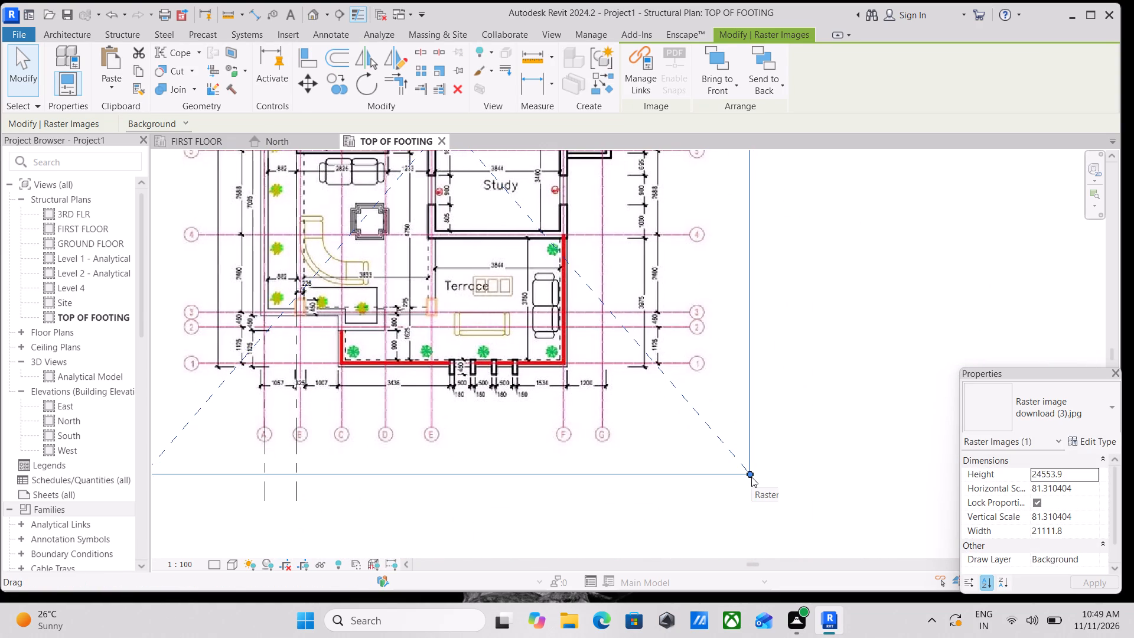
pyautogui.moveTo(751, 476); pyautogui.dragTo(743, 473)
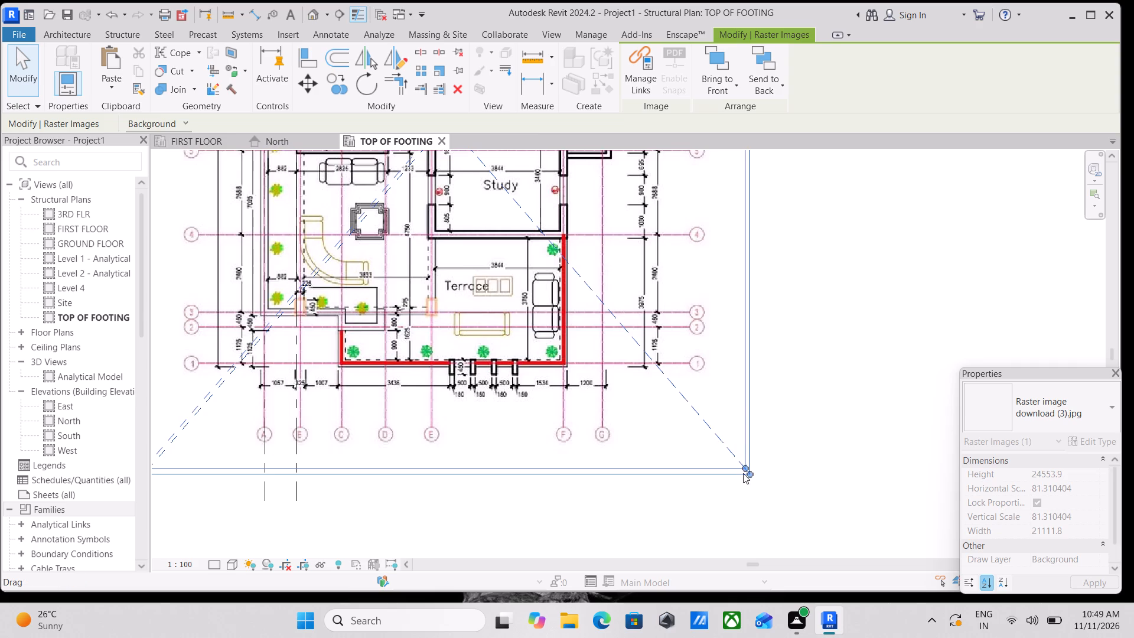
pyautogui.moveTo(743, 473); pyautogui.dragTo(738, 471)
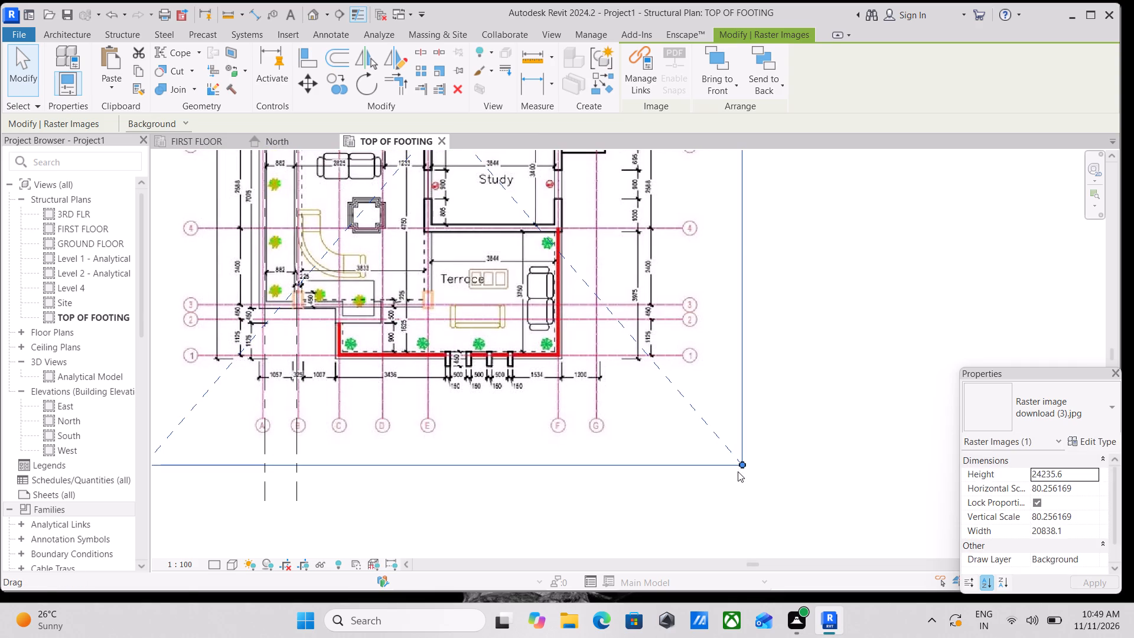
# Shrink the floor plan image from its upper-left corner to about 20738 mm wide, scale about 79.87, realigning line A with grid 1.
pyautogui.scroll(-2, 417, 406)
pyautogui.moveTo(406, 408); pyautogui.dragTo(543, 602, button='middle')
pyautogui.moveTo(474, 398); pyautogui.dragTo(506, 529, button='middle')
pyautogui.scroll(2, 464, 282)
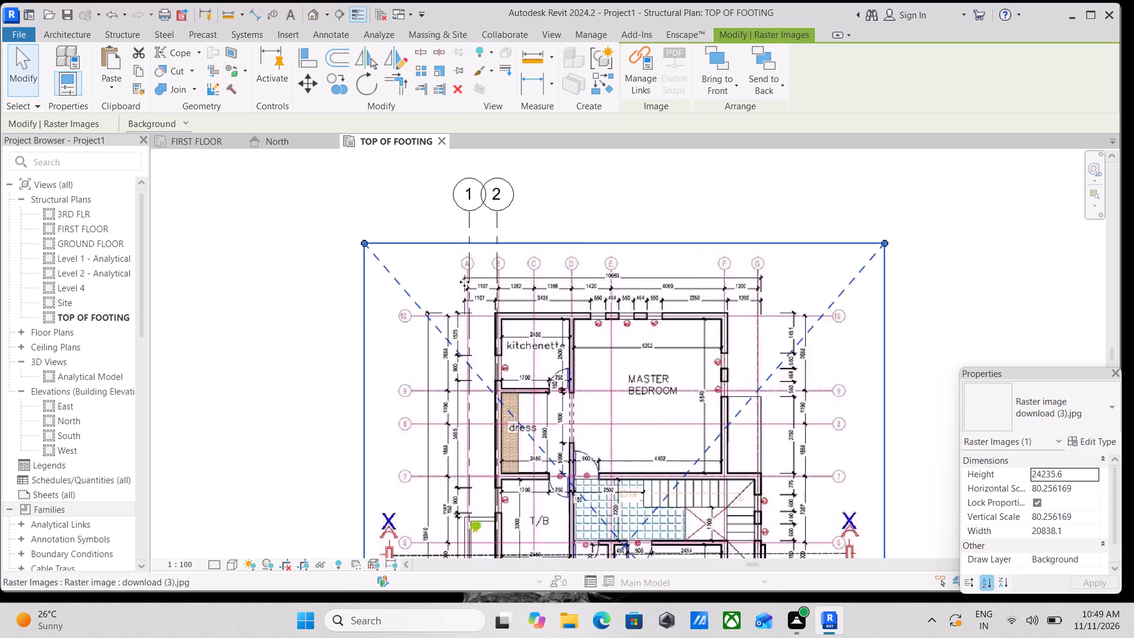
pyautogui.scroll(5, 464, 282)
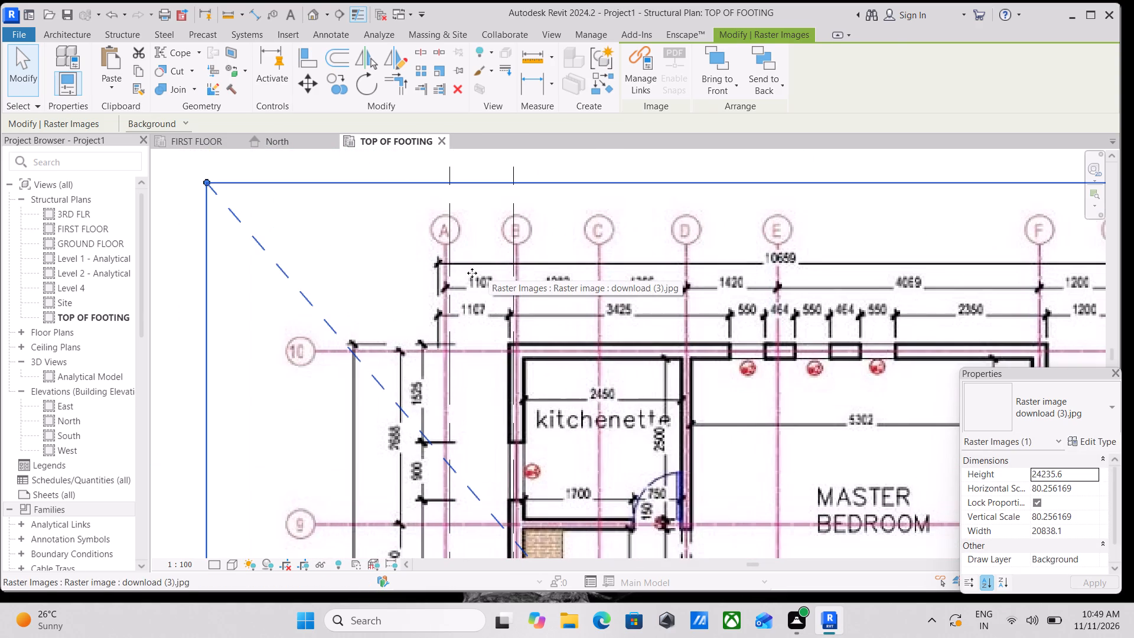
pyautogui.moveTo(205, 179); pyautogui.dragTo(214, 183)
# Shrink the floor plan image from its upper-right corner to about 20303 mm wide, scale about 78.19, bringing line B onto grid 2.
pyautogui.scroll(-4, 577, 310)
pyautogui.moveTo(588, 302); pyautogui.dragTo(493, 297, button='middle')
pyautogui.moveTo(957, 235); pyautogui.dragTo(947, 235)
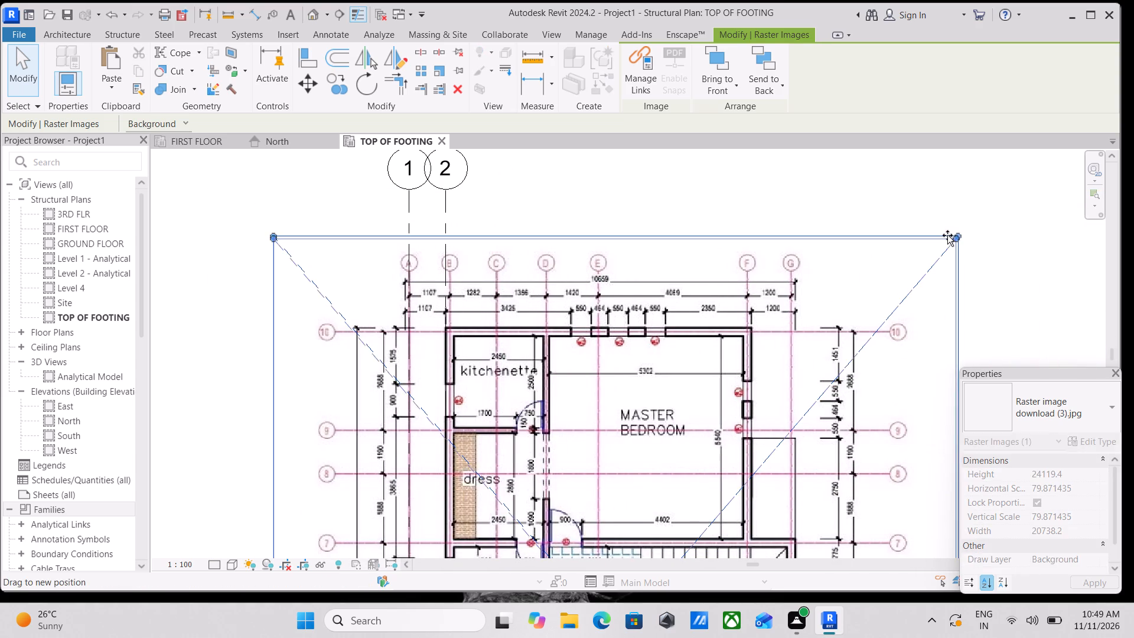
pyautogui.moveTo(947, 235); pyautogui.dragTo(944, 235)
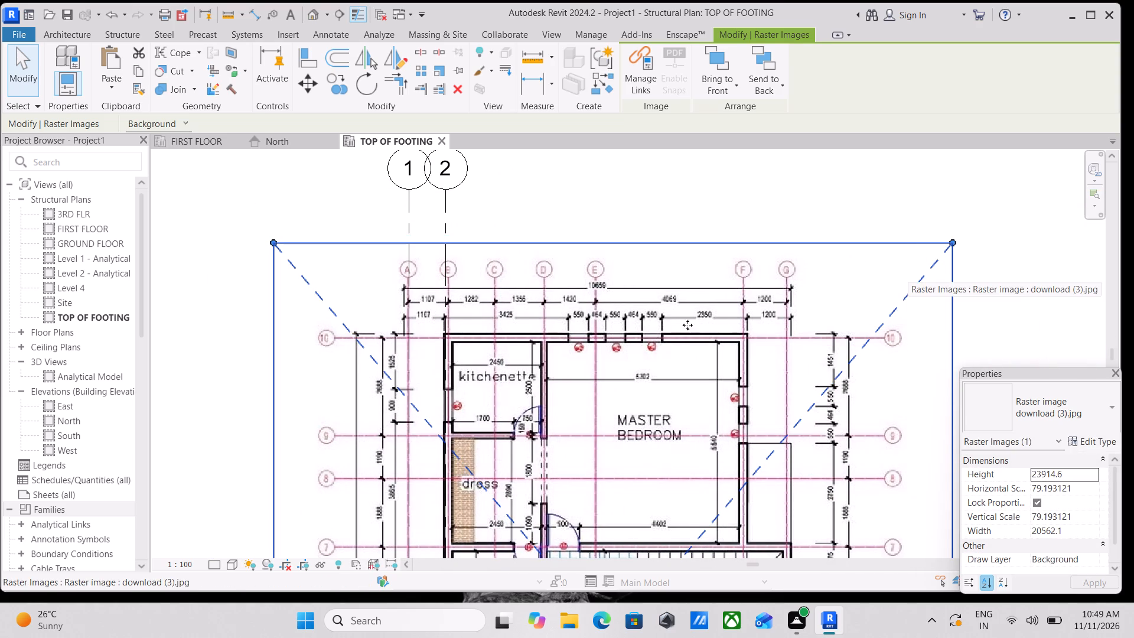
pyautogui.scroll(1, 683, 330)
pyautogui.scroll(3, 416, 301)
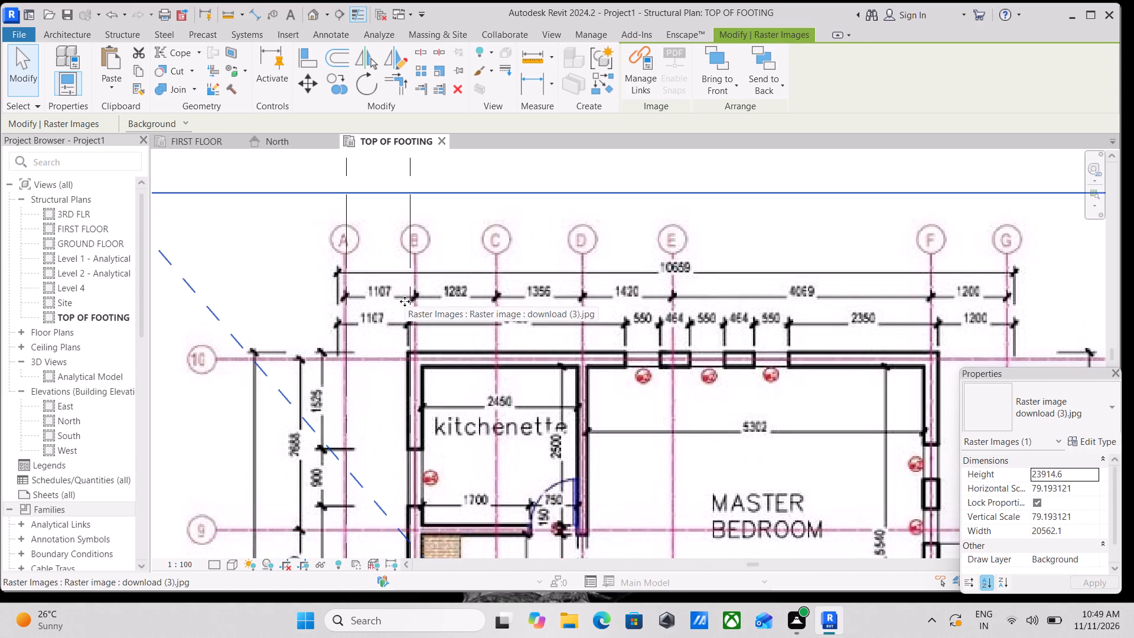
pyautogui.scroll(-3, 458, 288)
pyautogui.scroll(-1, 660, 275)
pyautogui.moveTo(660, 275); pyautogui.dragTo(560, 276, button='middle')
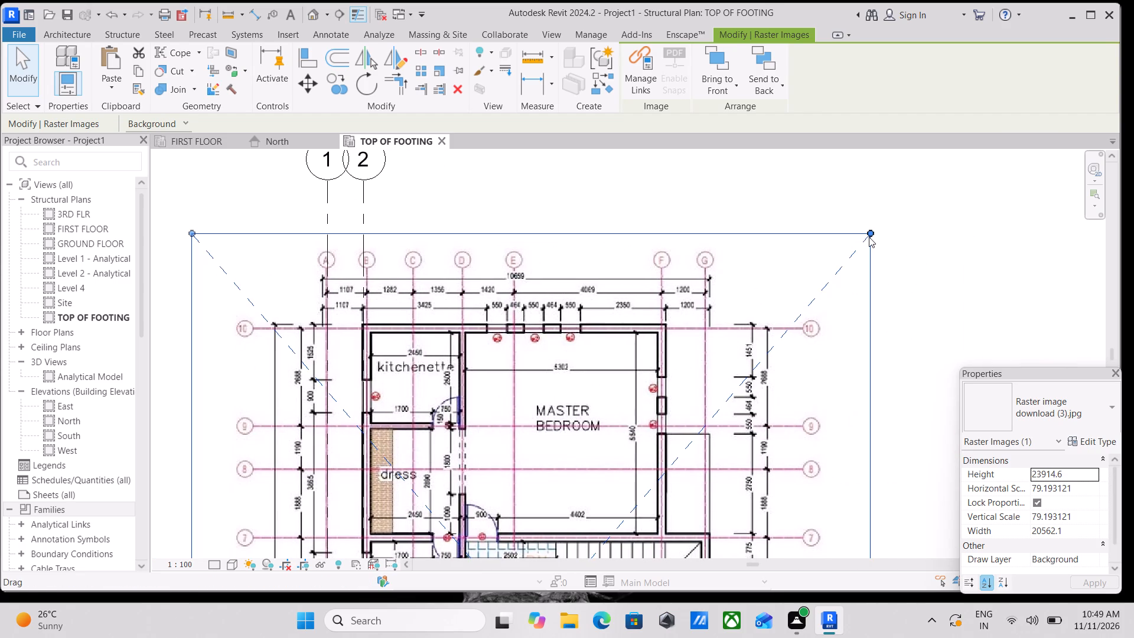
pyautogui.moveTo(869, 231); pyautogui.dragTo(861, 232)
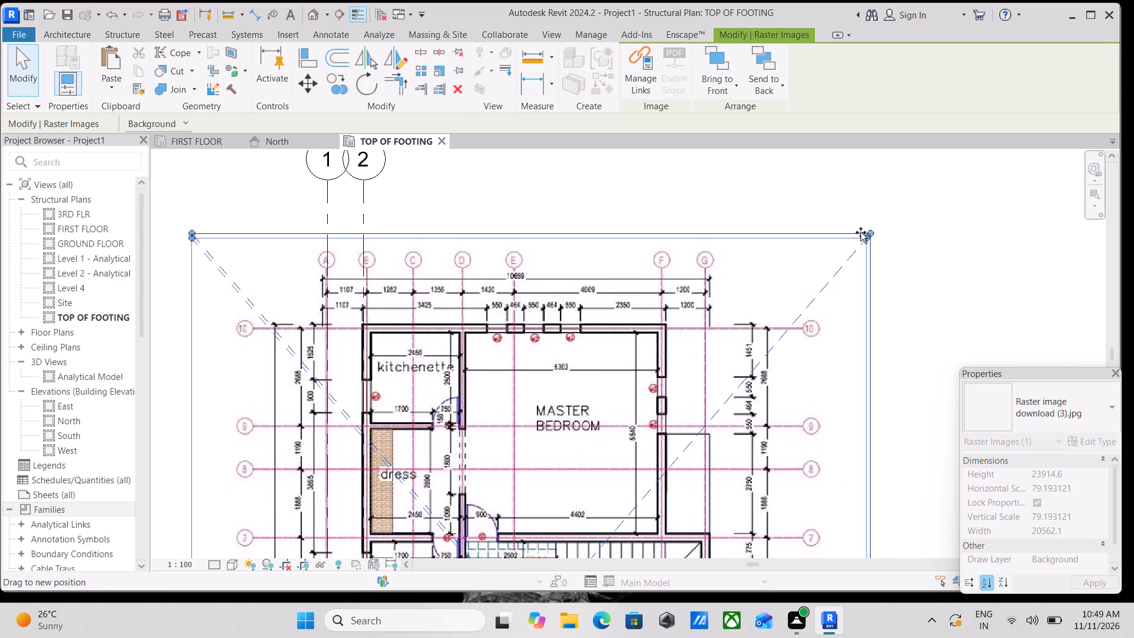
pyautogui.moveTo(861, 232); pyautogui.dragTo(853, 235)
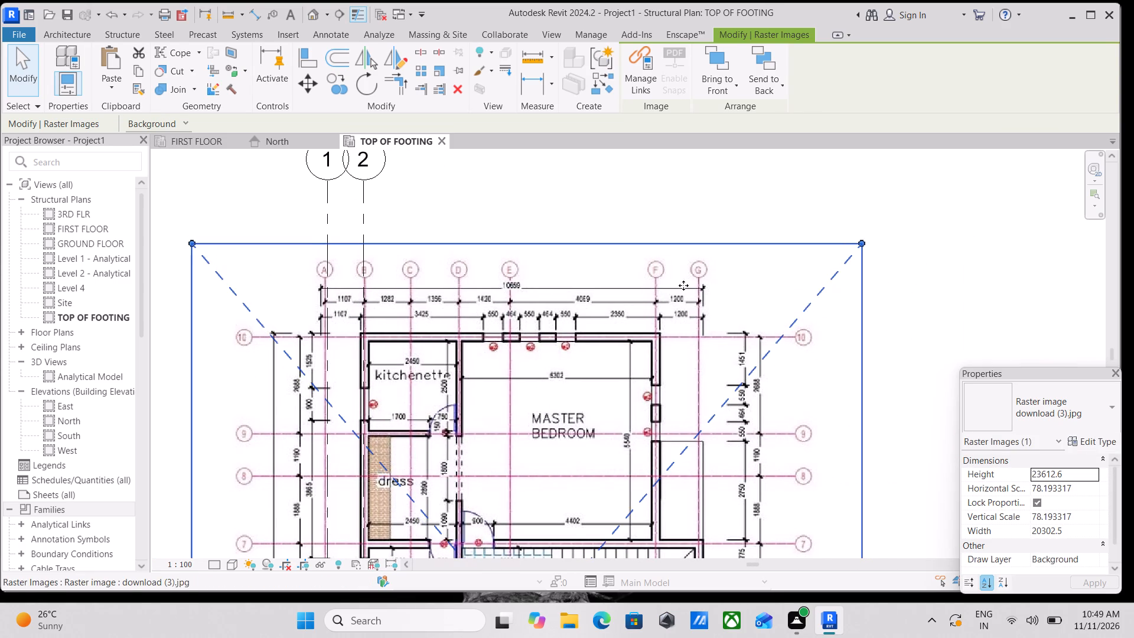
# Shrink the floor plan image from its upper-left corner to about 20164 mm wide, scale about 77.66, shifting line A onto grid 1.
pyautogui.scroll(1, 311, 269)
pyautogui.moveTo(311, 269); pyautogui.dragTo(471, 280, button='middle')
pyautogui.scroll(1, 348, 252)
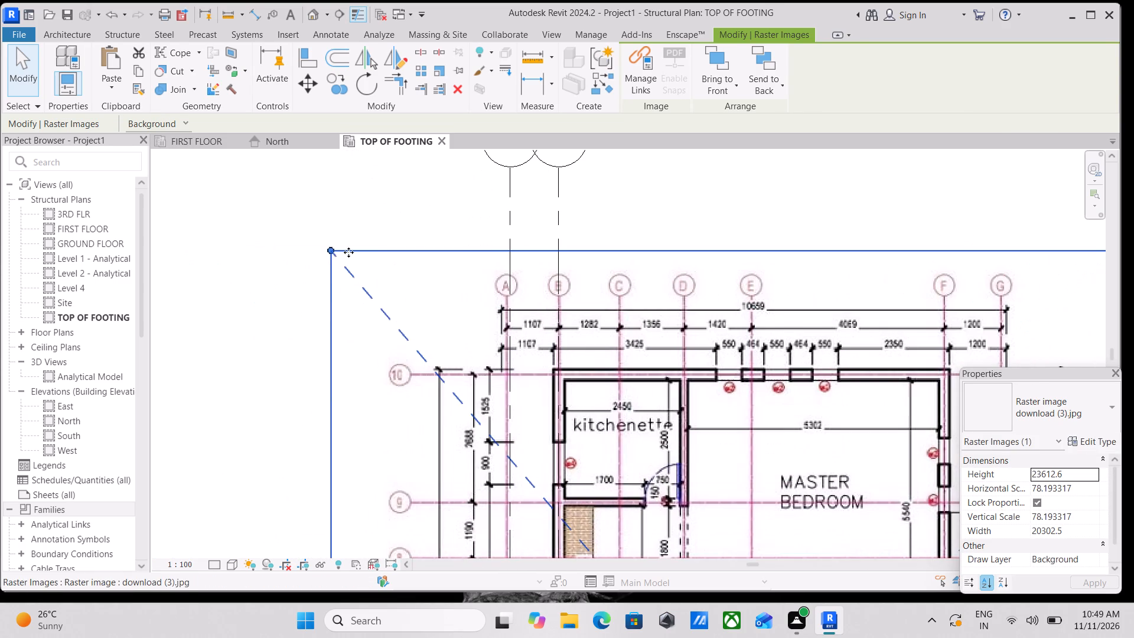
pyautogui.moveTo(328, 250); pyautogui.dragTo(342, 256)
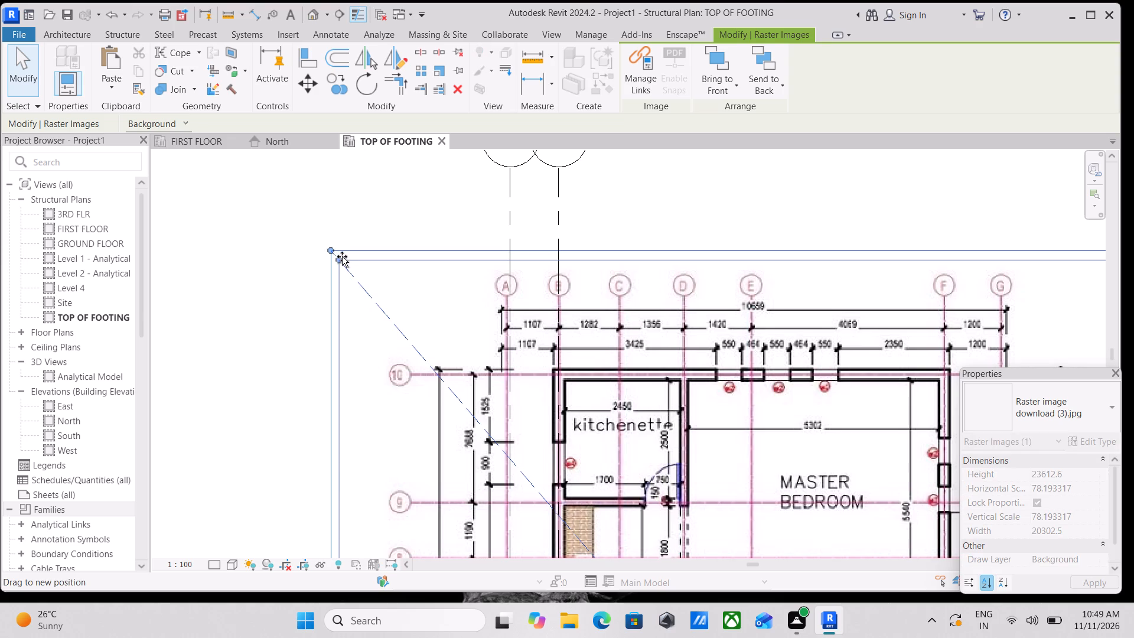
pyautogui.moveTo(342, 256); pyautogui.dragTo(337, 254)
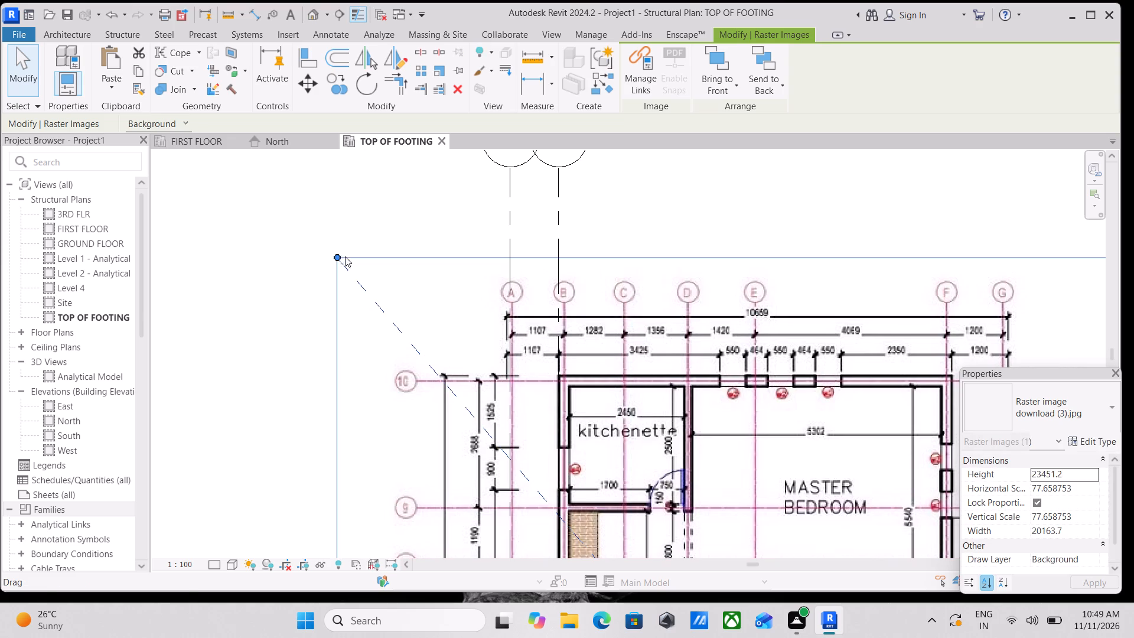
pyautogui.scroll(-2, 331, 258)
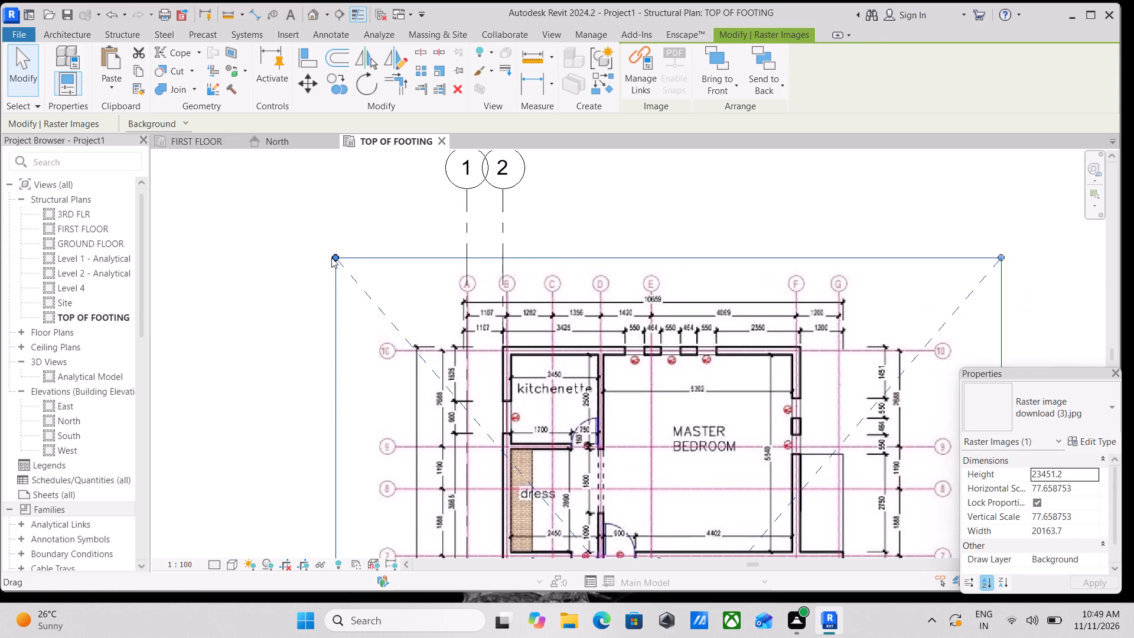
# Examine how lines A and B of the floor plan image align with grids 1 and 2.
pyautogui.scroll(2, 564, 282)
pyautogui.moveTo(562, 280); pyautogui.dragTo(491, 248, button='middle')
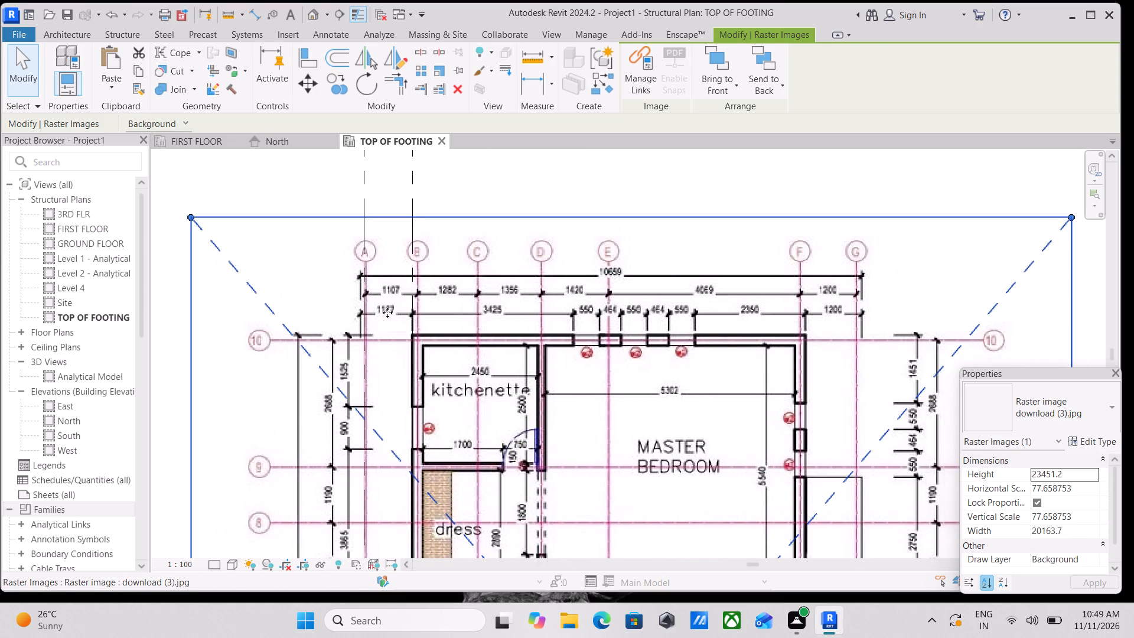
pyautogui.scroll(5, 387, 313)
pyautogui.scroll(-2, 438, 301)
pyautogui.moveTo(438, 301); pyautogui.dragTo(470, 377, button='middle')
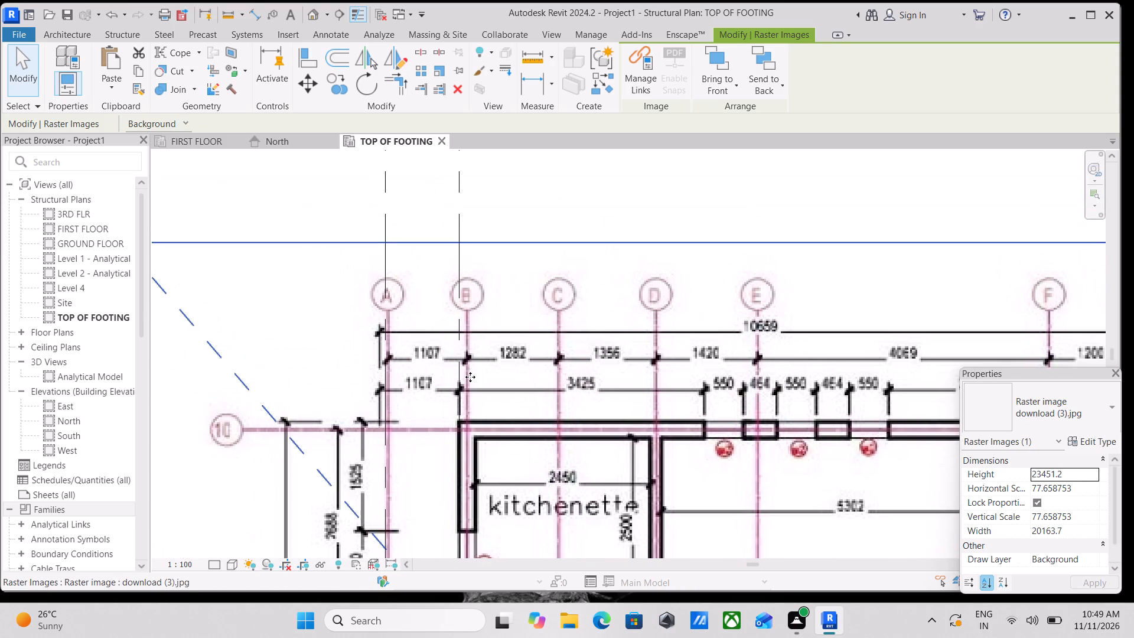
pyautogui.scroll(-3, 470, 377)
pyautogui.moveTo(470, 377); pyautogui.dragTo(474, 347, button='middle')
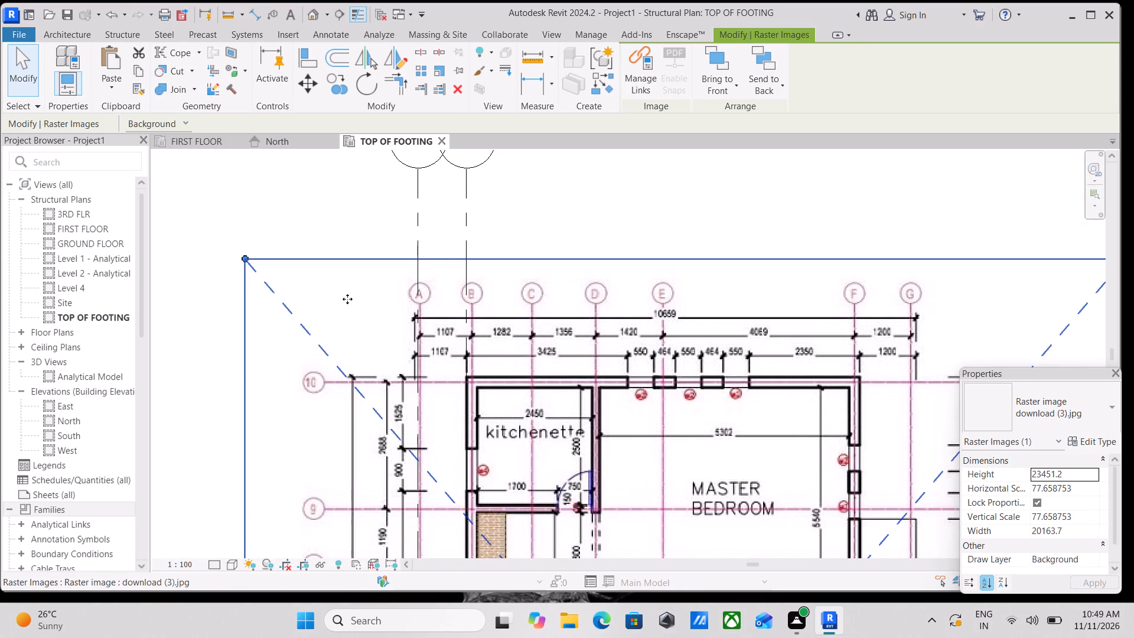
pyautogui.scroll(7, 490, 363)
pyautogui.scroll(-4, 471, 336)
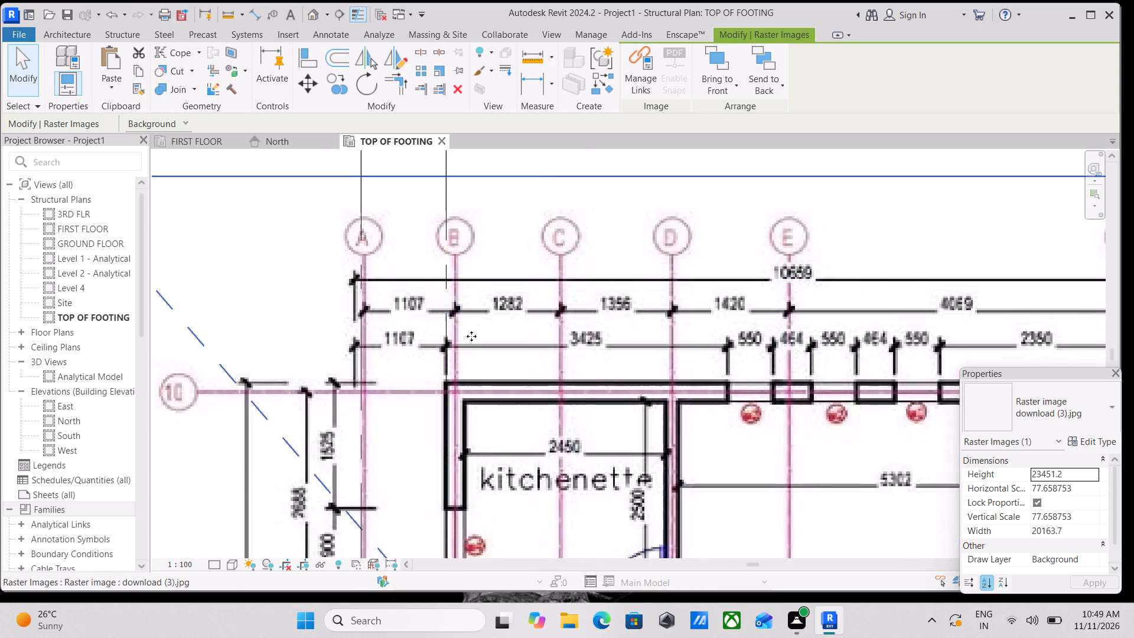
pyautogui.moveTo(471, 336); pyautogui.dragTo(535, 361, button='middle')
pyautogui.scroll(-3, 503, 302)
pyautogui.moveTo(503, 302); pyautogui.dragTo(380, 283, button='middle')
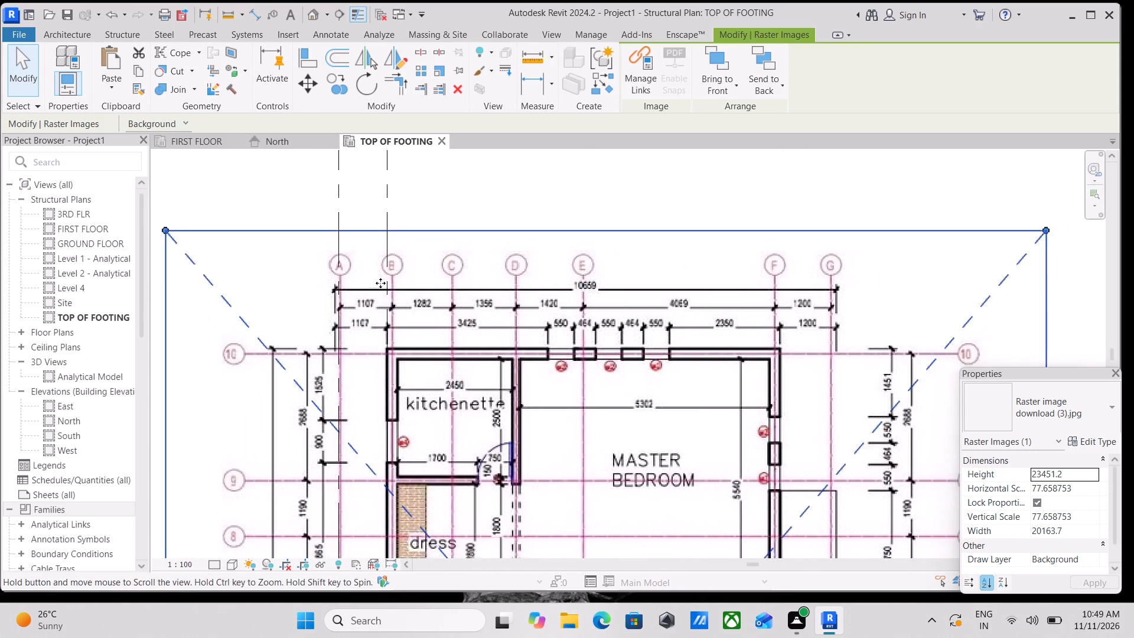
pyautogui.scroll(1, 380, 283)
pyautogui.scroll(-1, 822, 255)
# Shrink the floor plan image from its upper-right corner to about 20017 mm wide, scale about 77.09.
pyautogui.moveTo(815, 255); pyautogui.dragTo(629, 268, button='middle')
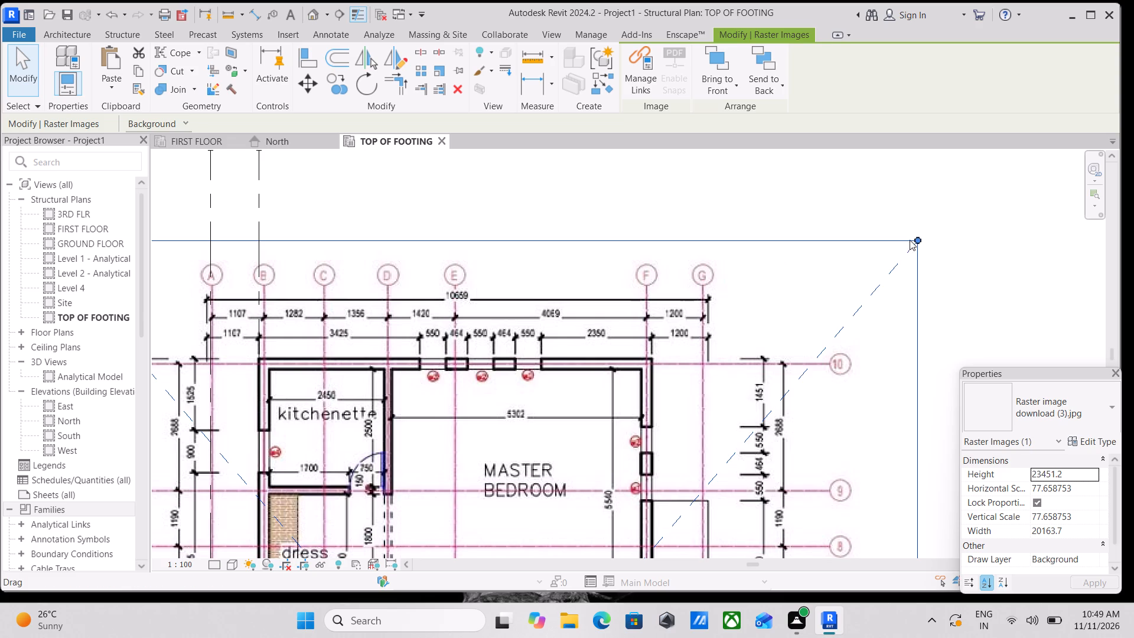
pyautogui.moveTo(918, 238); pyautogui.dragTo(918, 237)
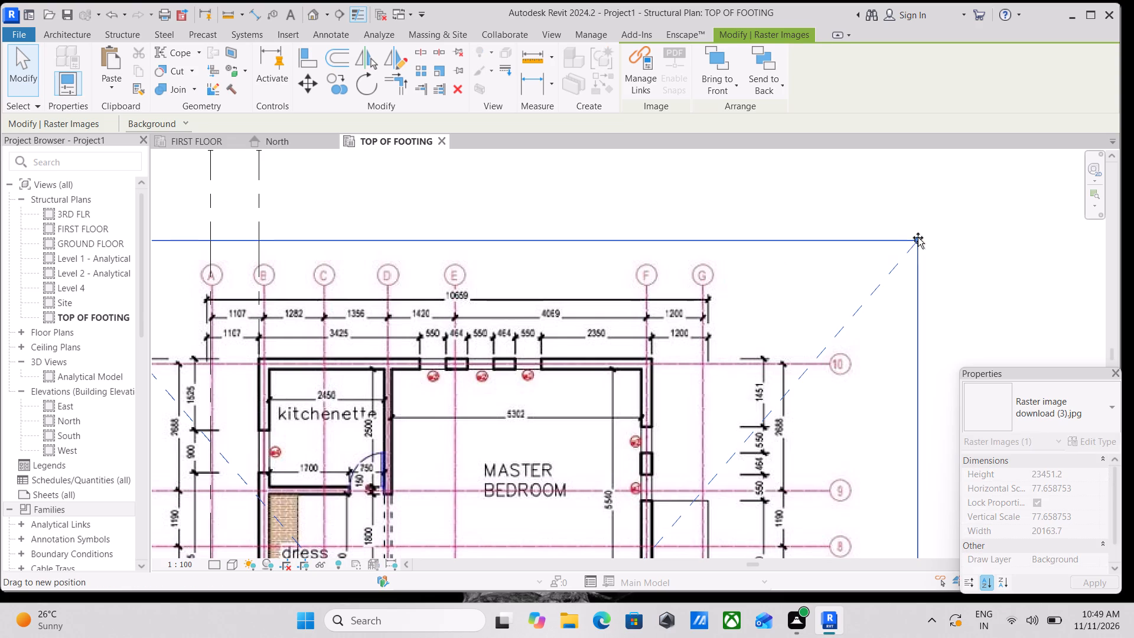
pyautogui.moveTo(918, 237); pyautogui.dragTo(919, 233)
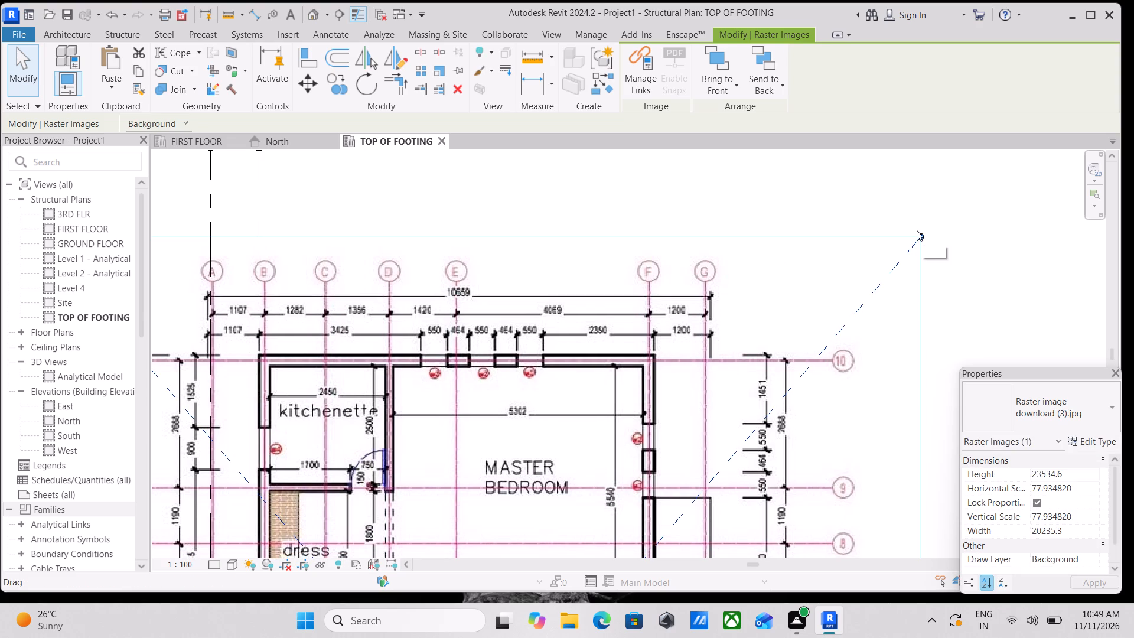
pyautogui.moveTo(923, 235); pyautogui.dragTo(922, 240)
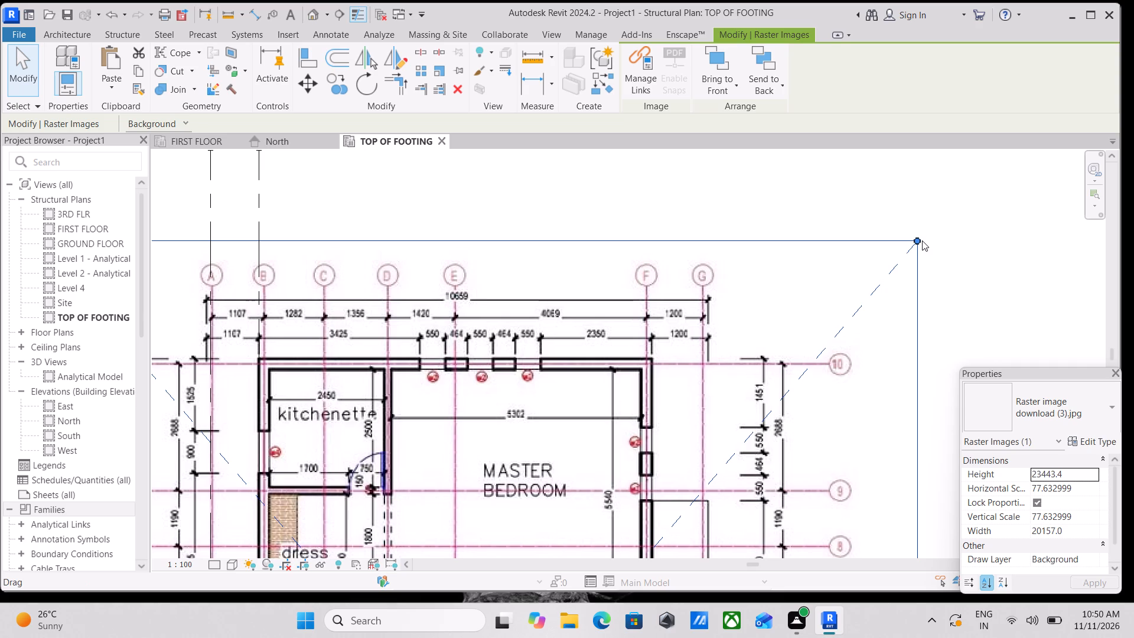
pyautogui.moveTo(918, 242); pyautogui.dragTo(909, 246)
# Deselect the floor plan image and inspect the fit of its 1107 mm A–B bay against grids 1 and 2.
pyautogui.moveTo(672, 297); pyautogui.dragTo(706, 288, button='middle')
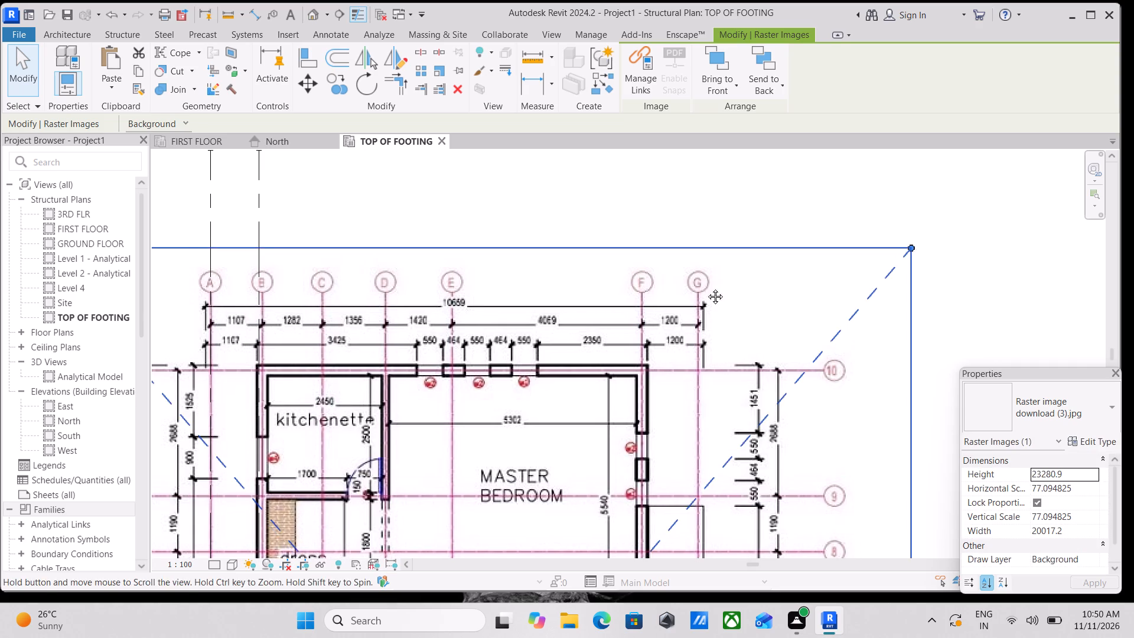
pyautogui.moveTo(706, 288); pyautogui.dragTo(878, 253, button='middle')
pyautogui.scroll(2, 436, 294)
pyautogui.scroll(-3, 436, 294)
pyautogui.moveTo(436, 294); pyautogui.dragTo(475, 395, button='middle')
pyautogui.scroll(1, 477, 399)
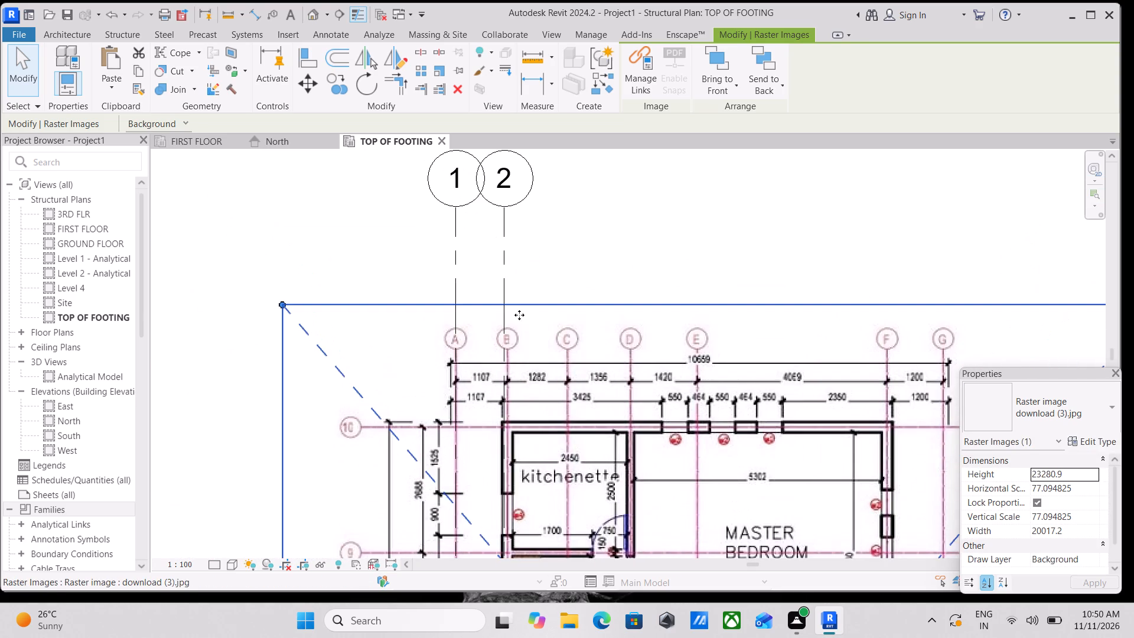
pyautogui.scroll(3, 519, 313)
pyautogui.press('Escape')
pyautogui.scroll(-3, 495, 343)
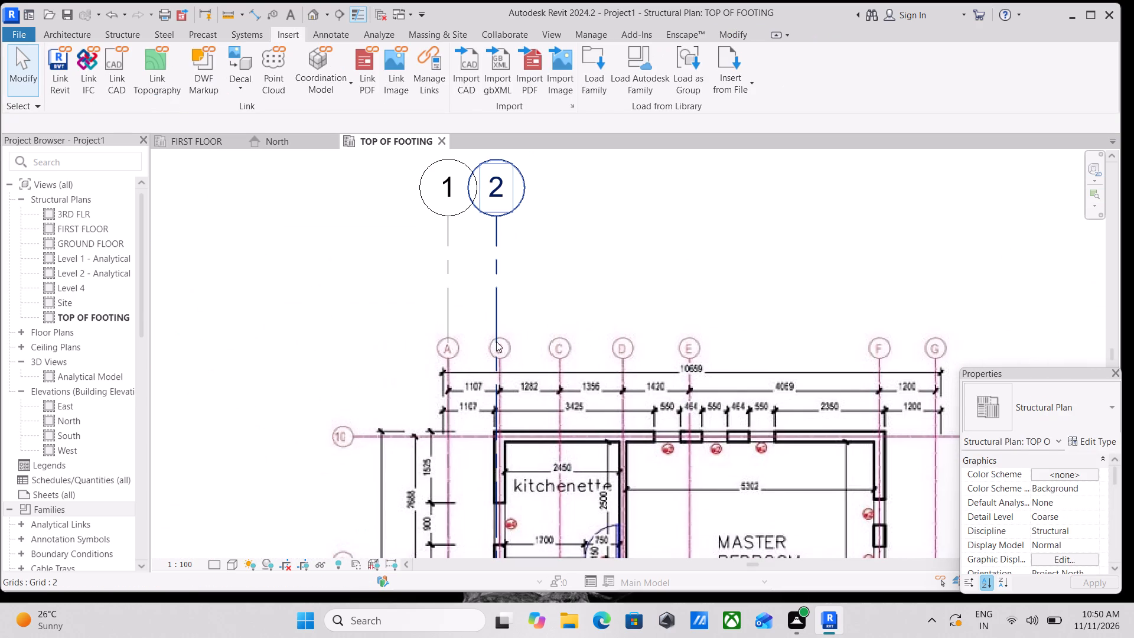
pyautogui.press('Escape')
pyautogui.scroll(4, 494, 370)
pyautogui.scroll(-4, 500, 265)
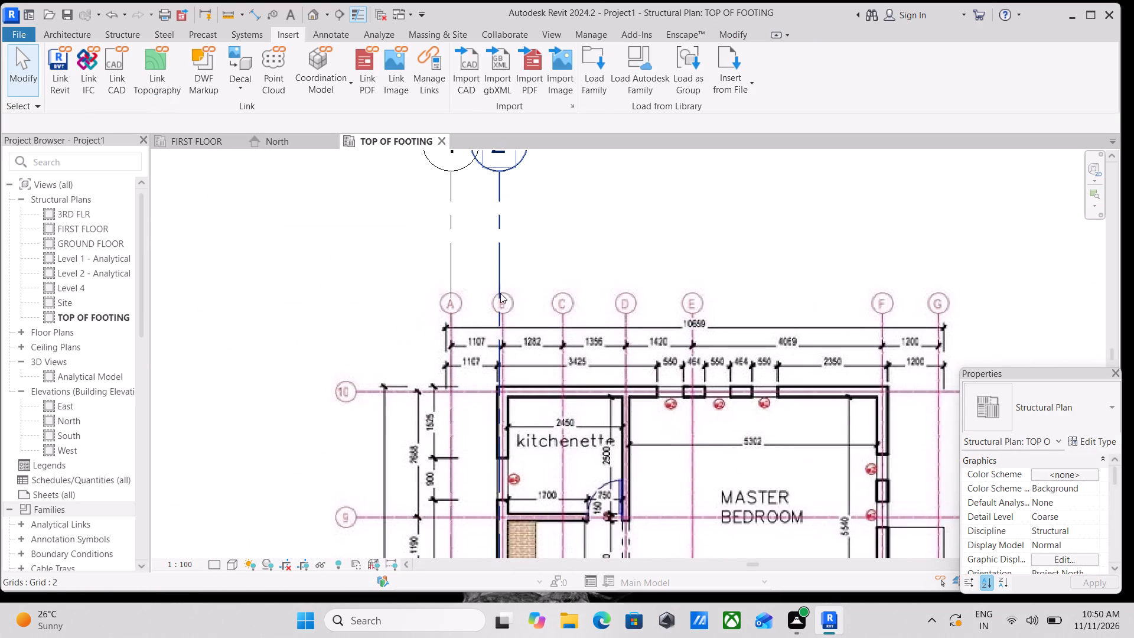
pyautogui.scroll(4, 469, 373)
pyautogui.scroll(4, 411, 375)
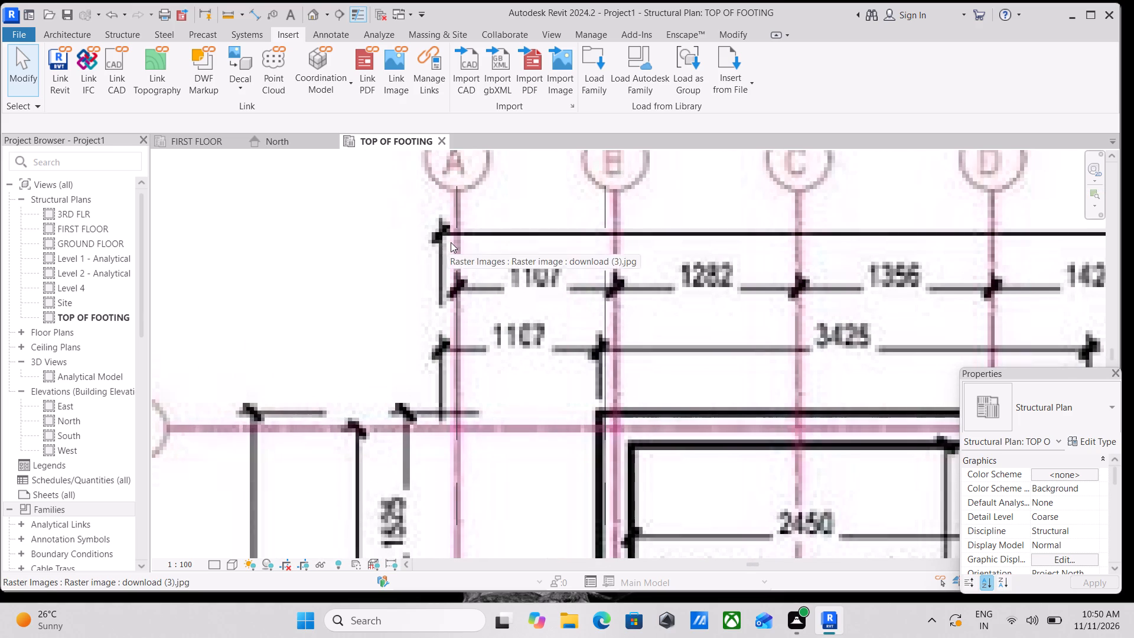
pyautogui.scroll(-7, 465, 235)
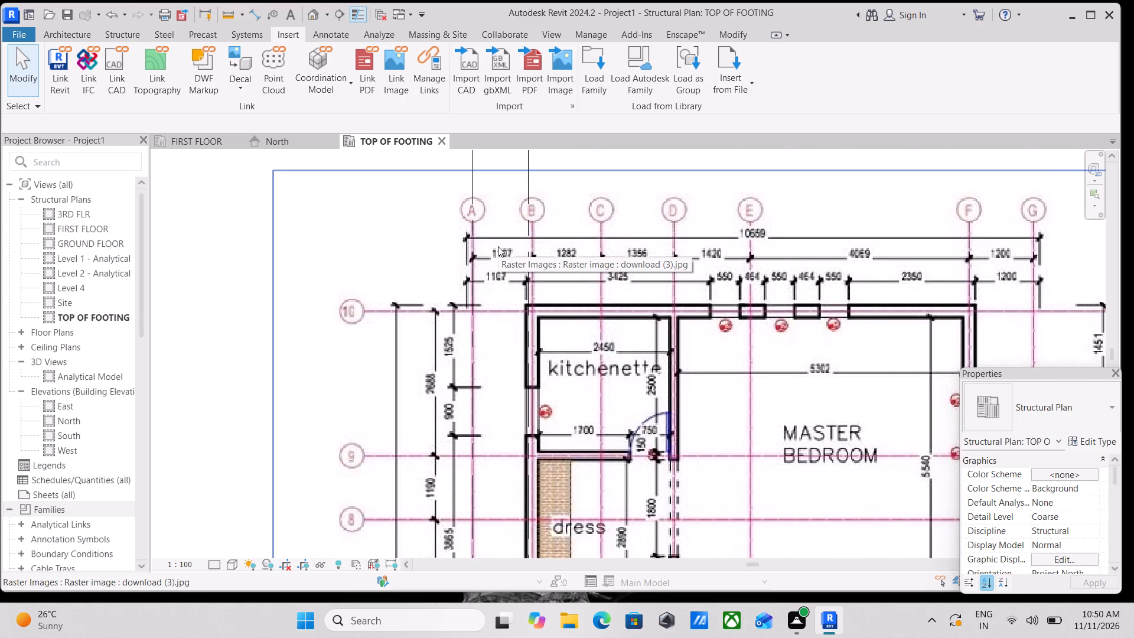
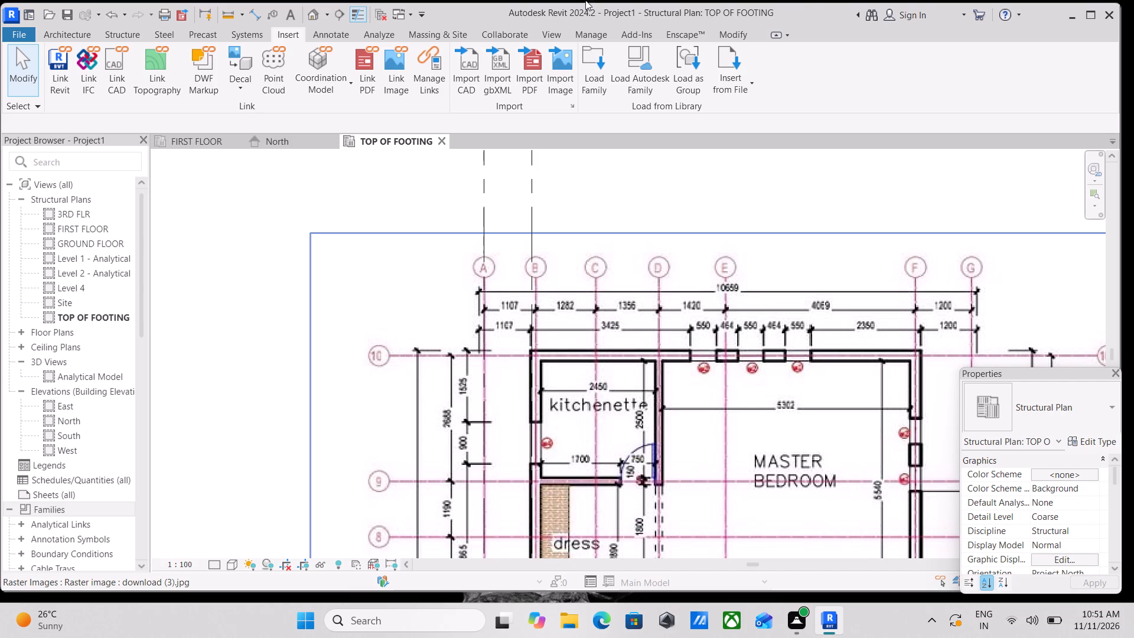
# Shrink the floor plan image from its upper-right corner to about 19965 mm wide, scale about 76.89.
pyautogui.scroll(-3, 767, 7)
pyautogui.scroll(3, 552, 338)
pyautogui.moveTo(552, 338); pyautogui.dragTo(476, 411, button='middle')
pyautogui.scroll(1, 474, 411)
pyautogui.scroll(-4, 493, 338)
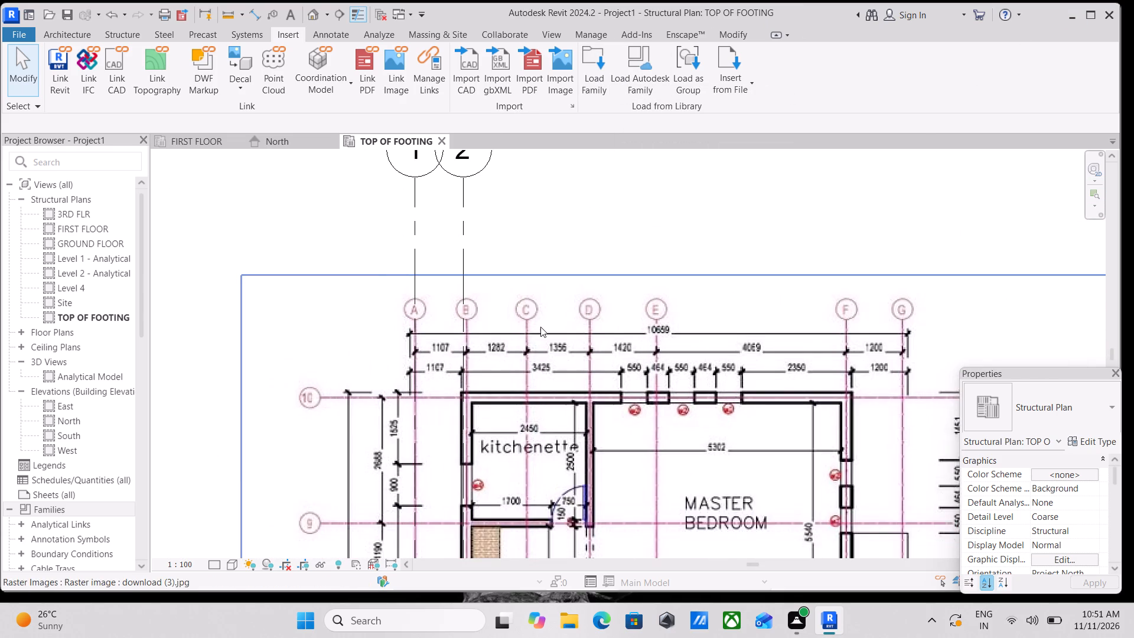
pyautogui.moveTo(544, 327); pyautogui.dragTo(408, 357, button='middle')
pyautogui.click(969, 305)
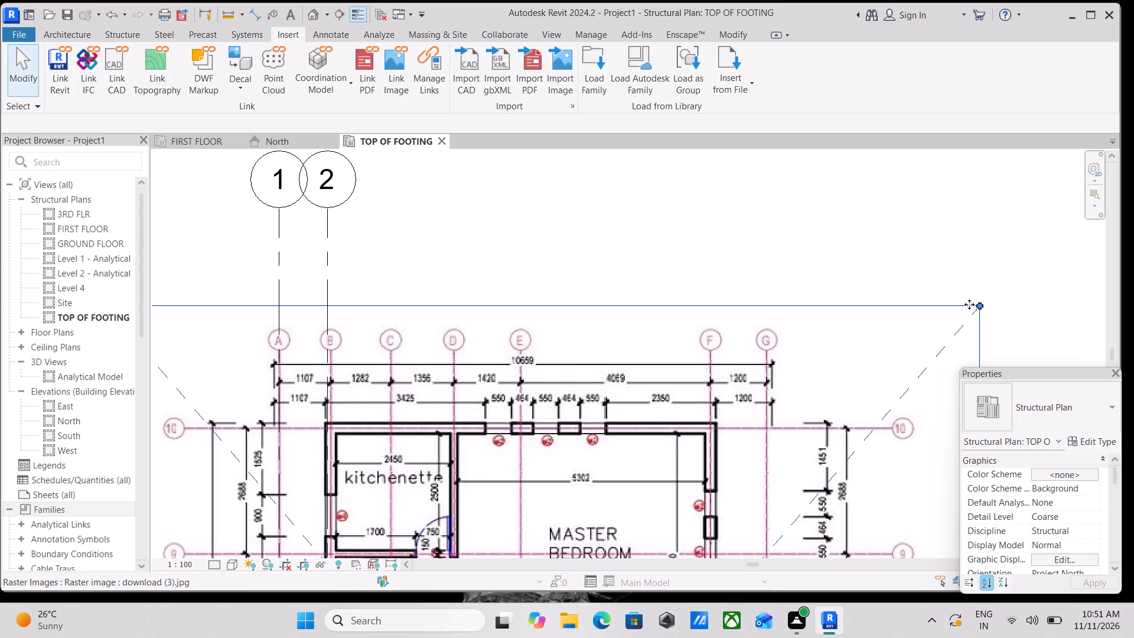
pyautogui.click(977, 305)
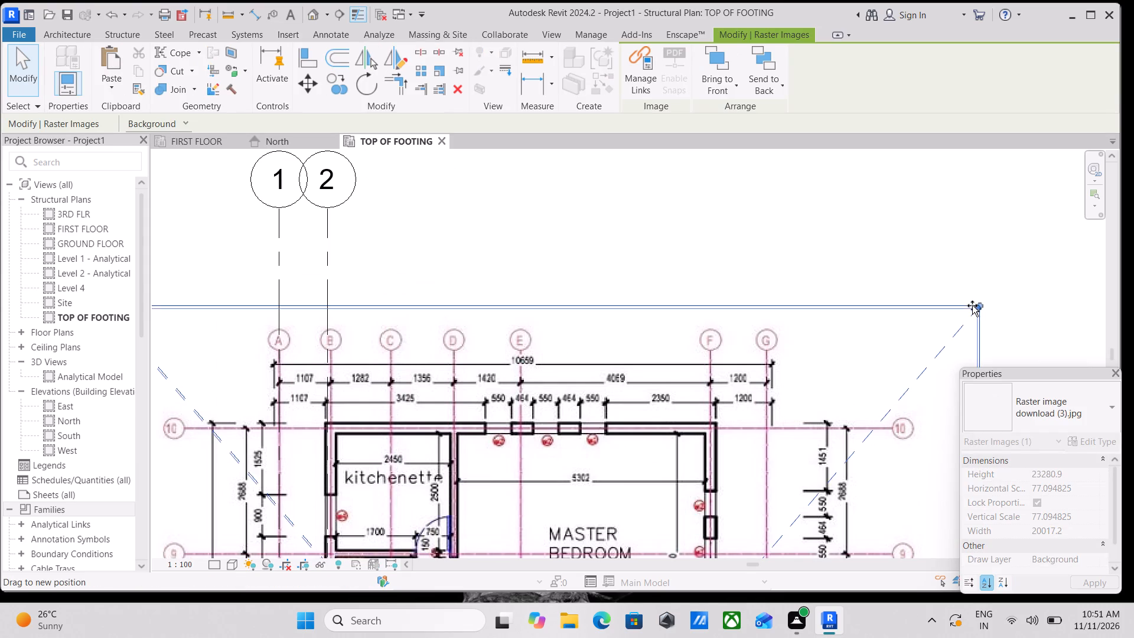
pyautogui.scroll(2, 969, 317)
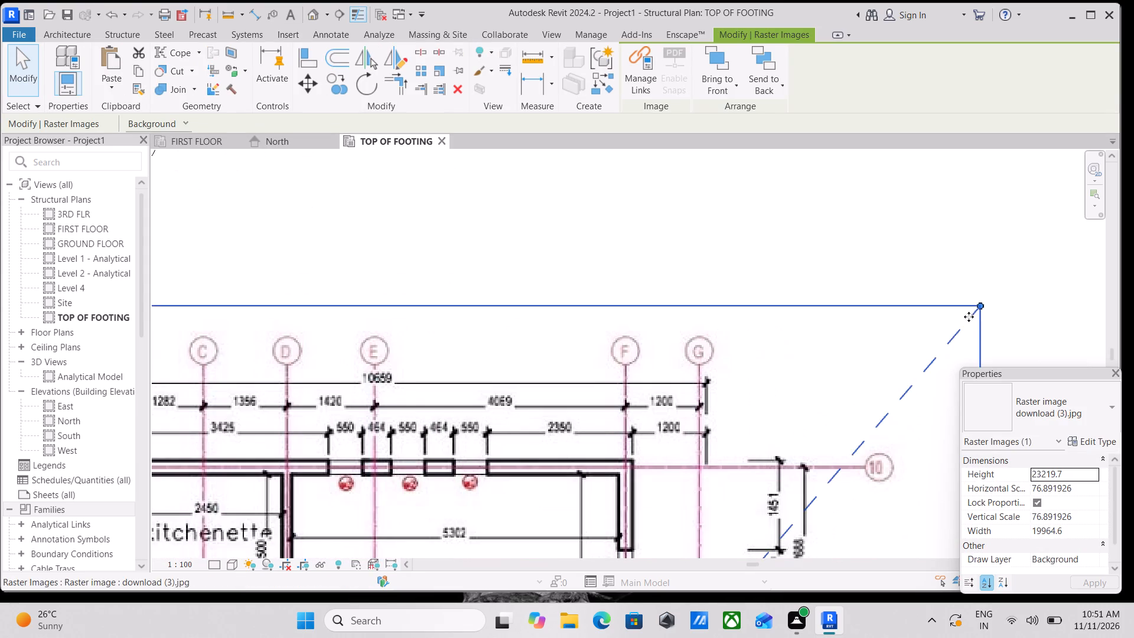
# Reselect the floor plan image and examine how its lines A and B align with grids 1 and 2.
pyautogui.scroll(-1, 971, 313)
pyautogui.moveTo(121, 448); pyautogui.dragTo(244, 430, button='middle')
pyautogui.scroll(-3, 692, 328)
pyautogui.moveTo(789, 367); pyautogui.dragTo(788, 351, button='middle')
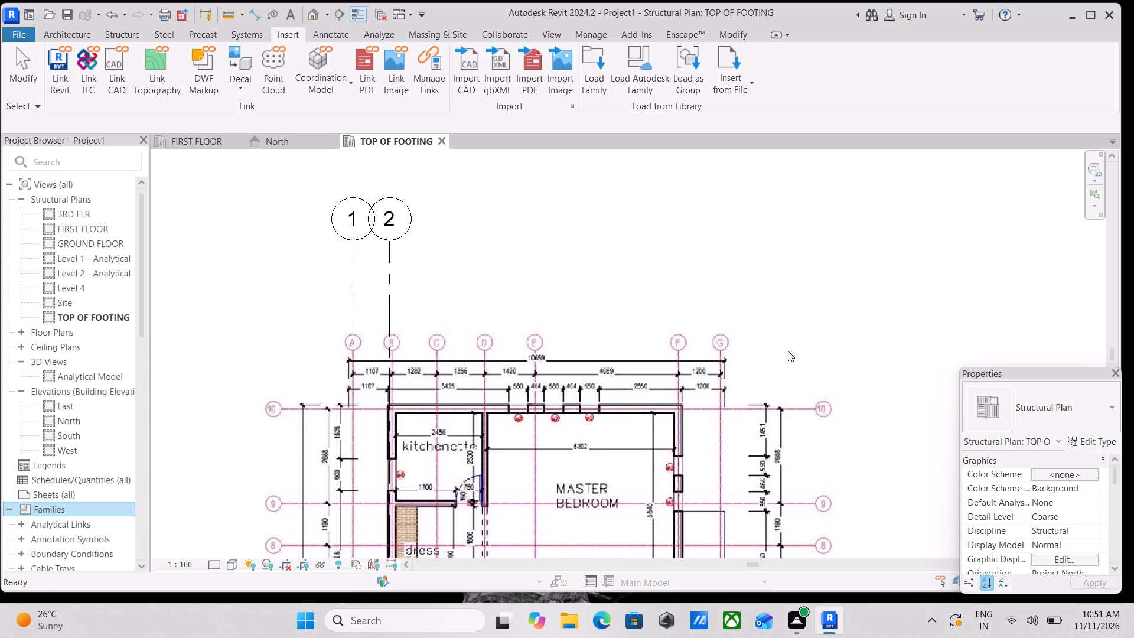
pyautogui.moveTo(788, 351); pyautogui.dragTo(791, 324, button='middle')
pyautogui.click(678, 374)
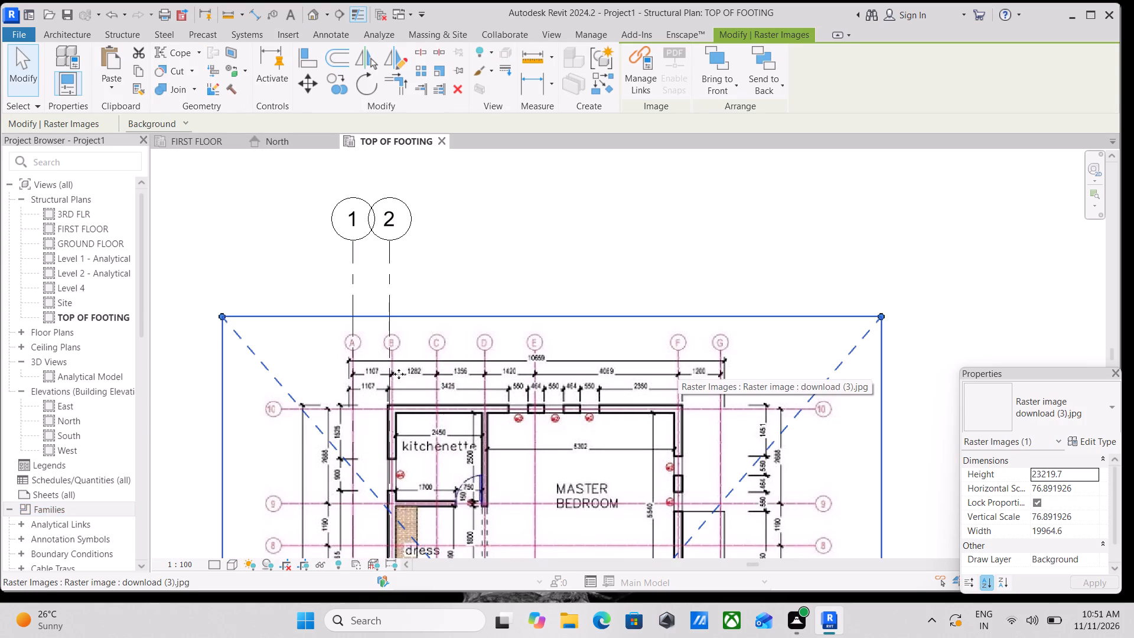
pyautogui.scroll(7, 399, 374)
pyautogui.scroll(3, 294, 364)
pyautogui.scroll(-6, 294, 364)
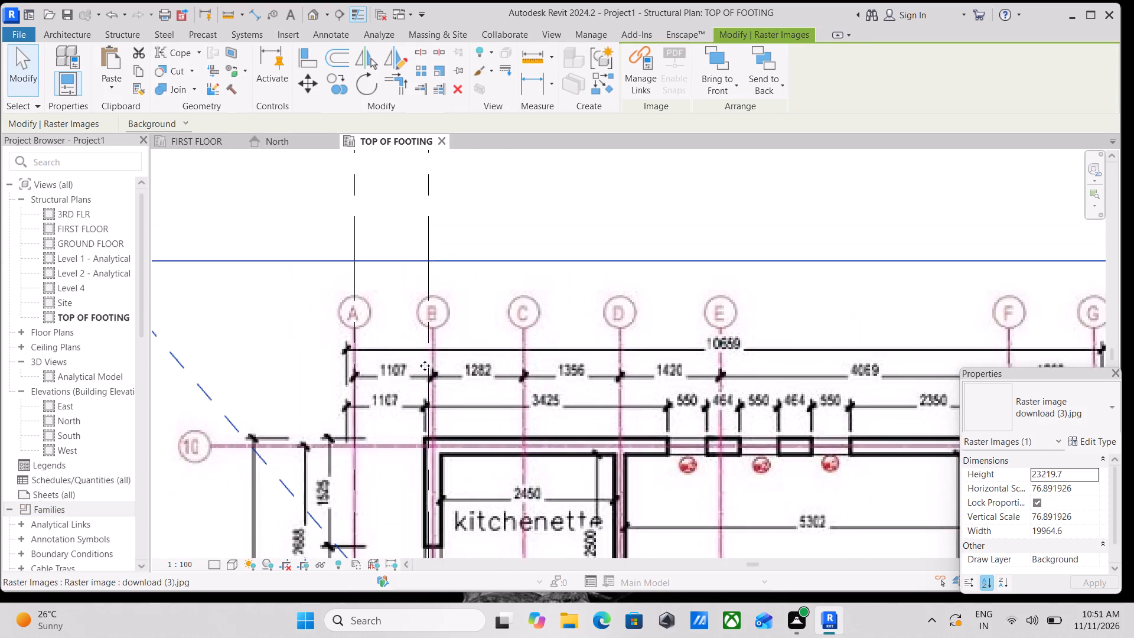
pyautogui.moveTo(422, 365); pyautogui.dragTo(357, 347, button='middle')
pyautogui.scroll(-1, 486, 357)
pyautogui.moveTo(486, 357); pyautogui.dragTo(469, 362, button='middle')
pyautogui.scroll(-3, 726, 311)
# Shrink the floor plan image from its upper-right corner to about 19925 mm wide, scale about 76.74.
pyautogui.moveTo(711, 311); pyautogui.dragTo(551, 311, button='middle')
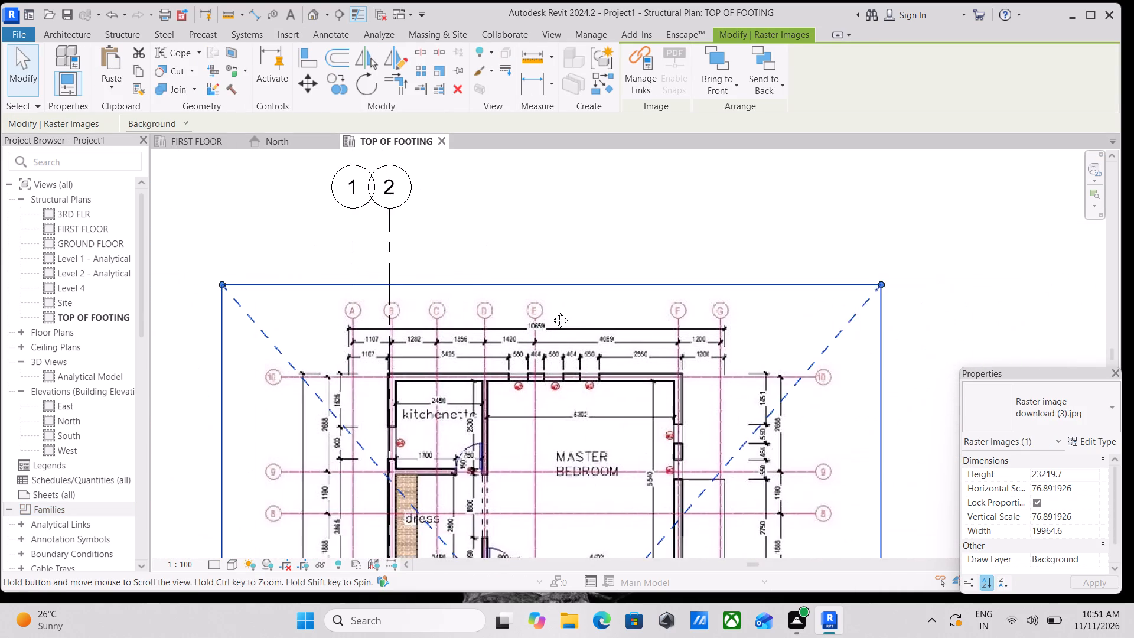
pyautogui.moveTo(551, 311); pyautogui.dragTo(549, 311, button='middle')
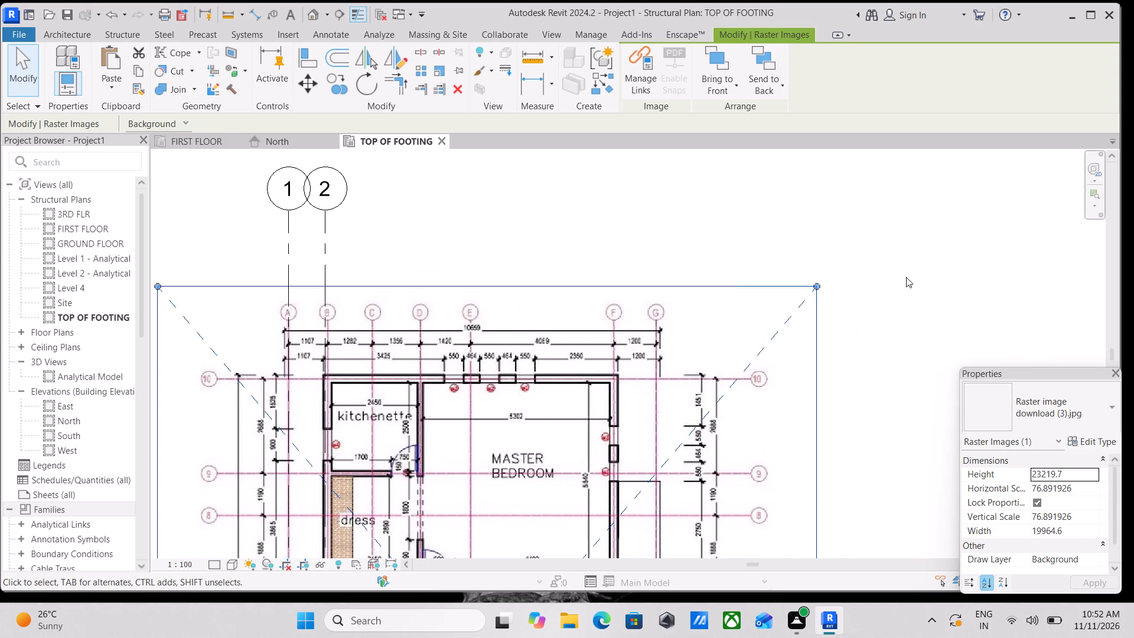
pyautogui.click(816, 284)
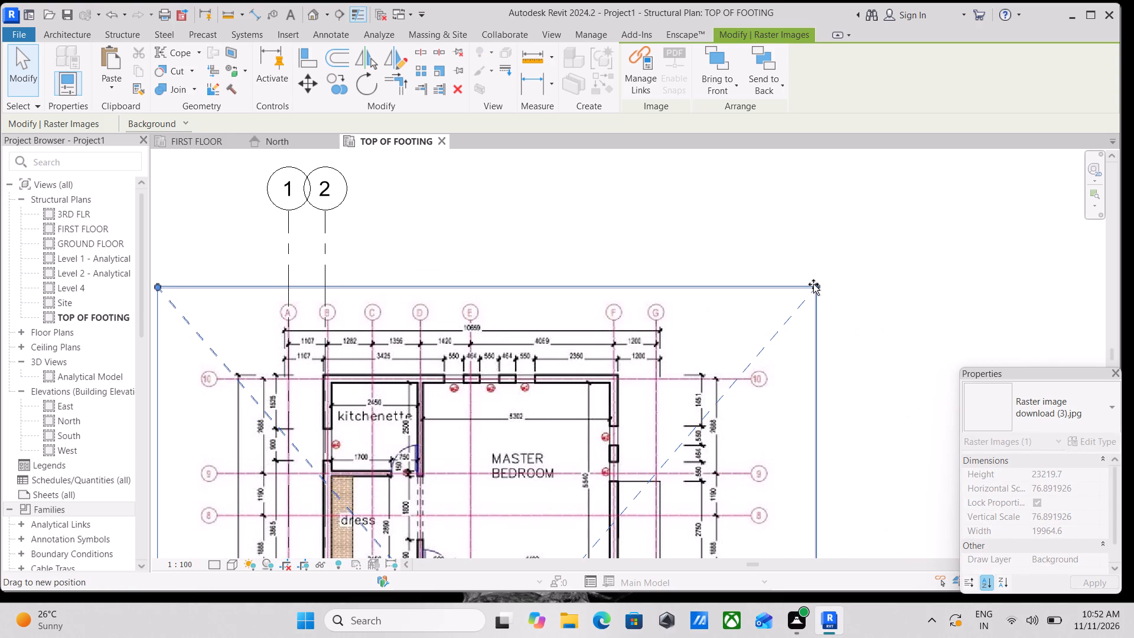
pyautogui.scroll(2, 807, 292)
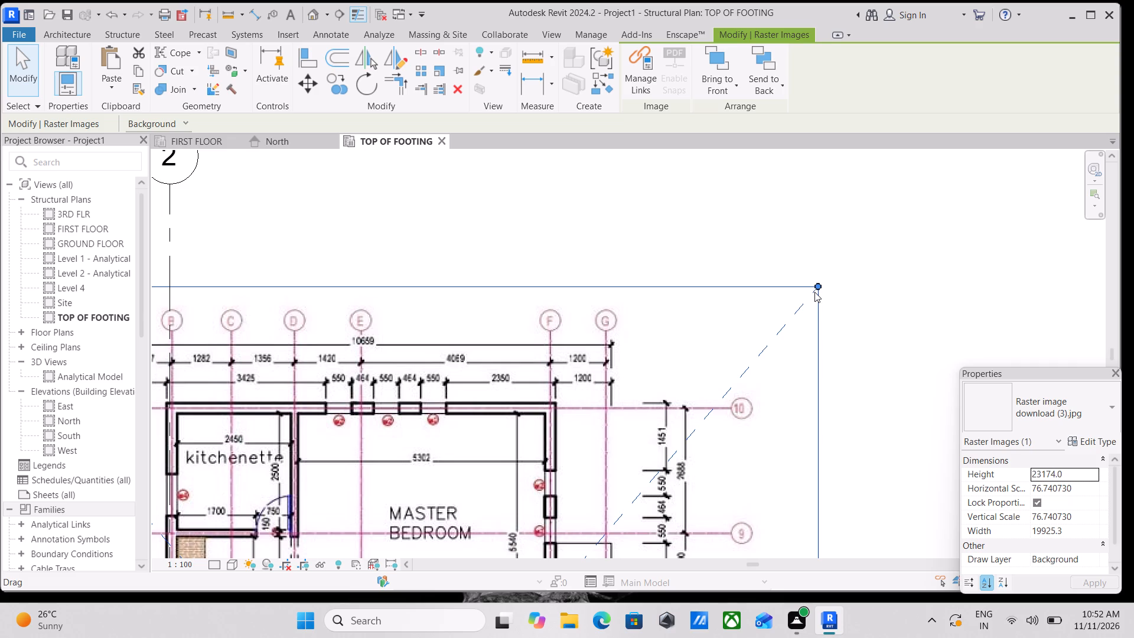
# Shrink the floor plan image further from its upper-right corner to about 19811 mm wide, scale about 76.30.
pyautogui.scroll(2, 581, 347)
pyautogui.scroll(-1, 576, 350)
pyautogui.moveTo(576, 350); pyautogui.dragTo(853, 330, button='middle')
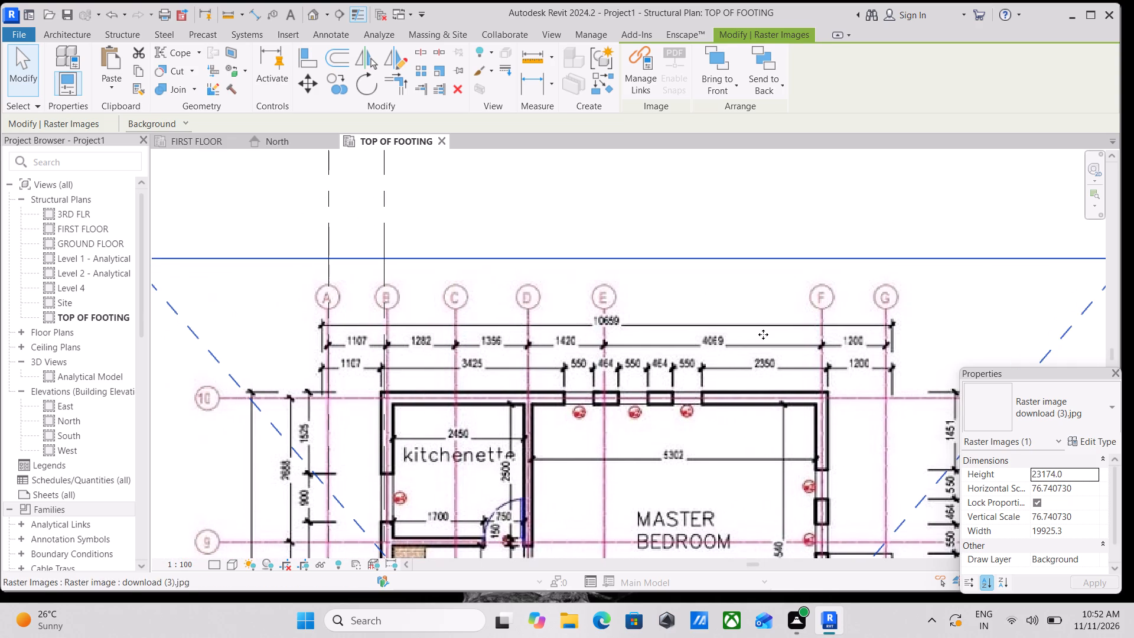
pyautogui.moveTo(693, 350); pyautogui.dragTo(673, 349, button='middle')
pyautogui.scroll(-1, 678, 349)
pyautogui.moveTo(675, 348); pyautogui.dragTo(613, 338, button='middle')
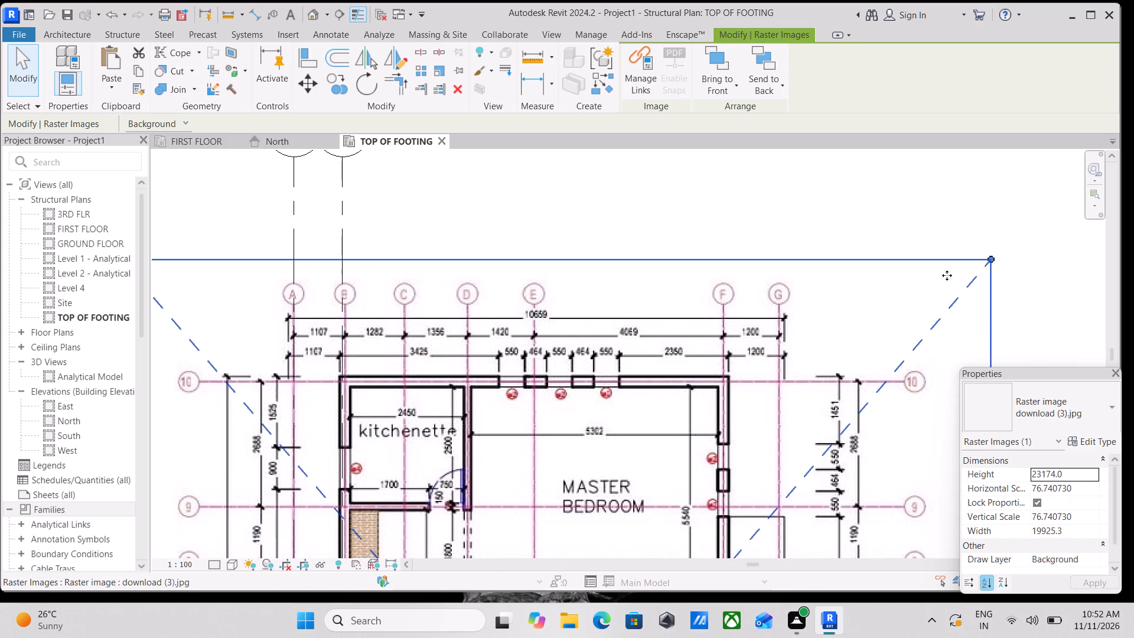
pyautogui.click(992, 261)
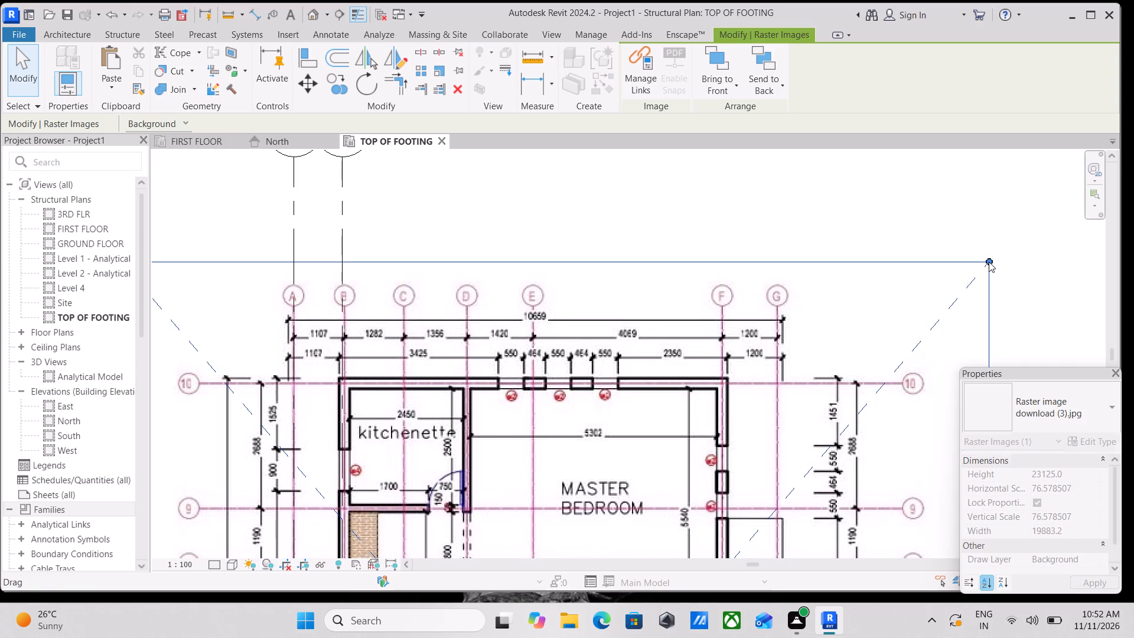
pyautogui.scroll(2, 989, 262)
pyautogui.moveTo(989, 262); pyautogui.dragTo(988, 262)
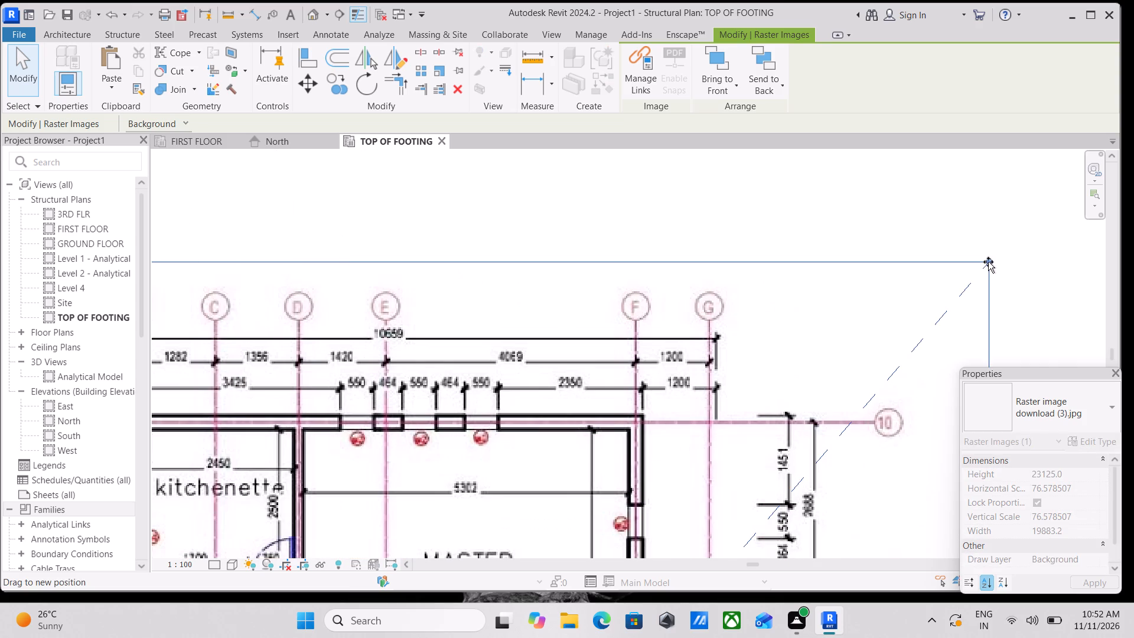
pyautogui.moveTo(988, 262); pyautogui.dragTo(986, 268)
# Examine how the image's 1107 mm A–B bay fits between grids 1 and 2.
pyautogui.scroll(-1, 807, 348)
pyautogui.moveTo(817, 348); pyautogui.dragTo(969, 307, button='middle')
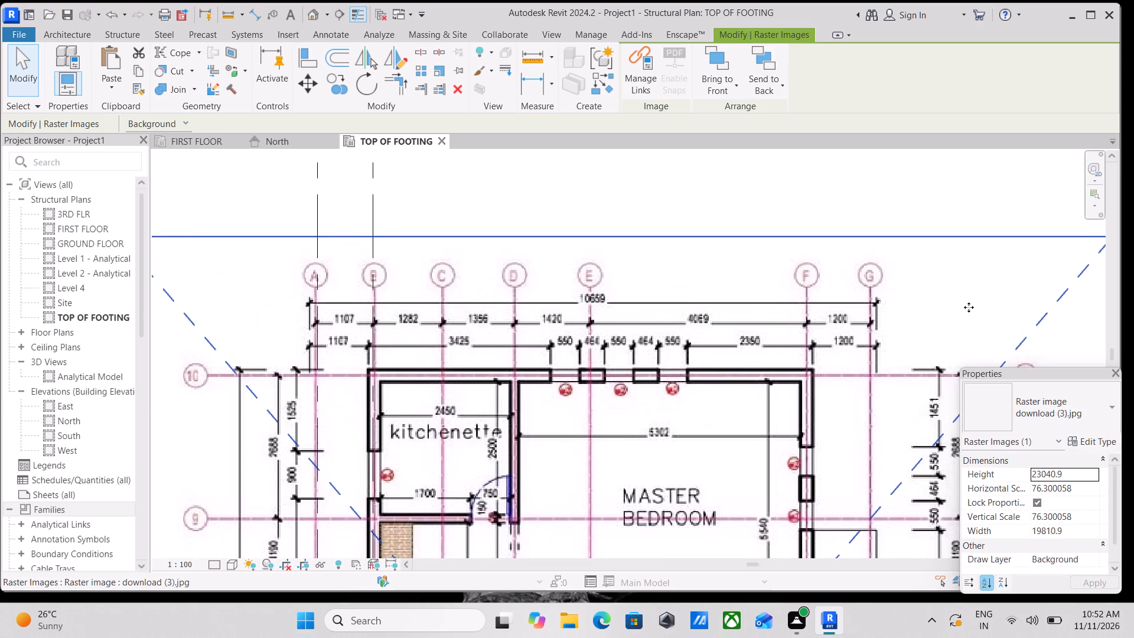
pyautogui.scroll(3, 435, 336)
pyautogui.scroll(-2, 435, 336)
pyautogui.moveTo(435, 336); pyautogui.dragTo(477, 350, button='middle')
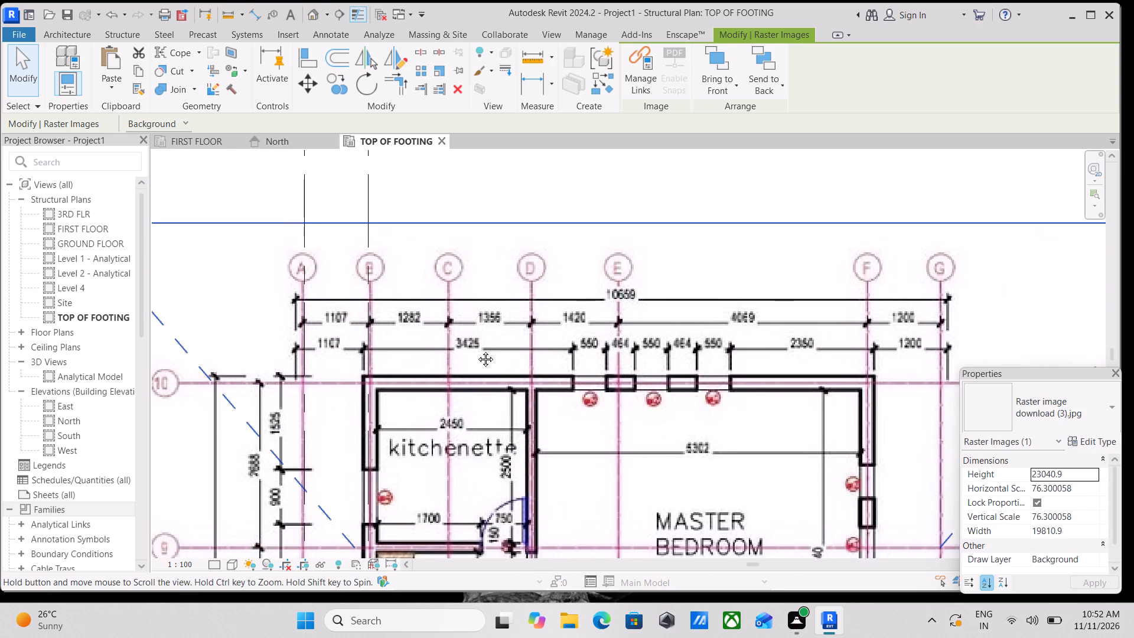
pyautogui.moveTo(477, 350); pyautogui.dragTo(481, 352, button='middle')
pyautogui.scroll(2, 398, 297)
pyautogui.scroll(-1, 398, 297)
pyautogui.moveTo(398, 297); pyautogui.dragTo(438, 321, button='middle')
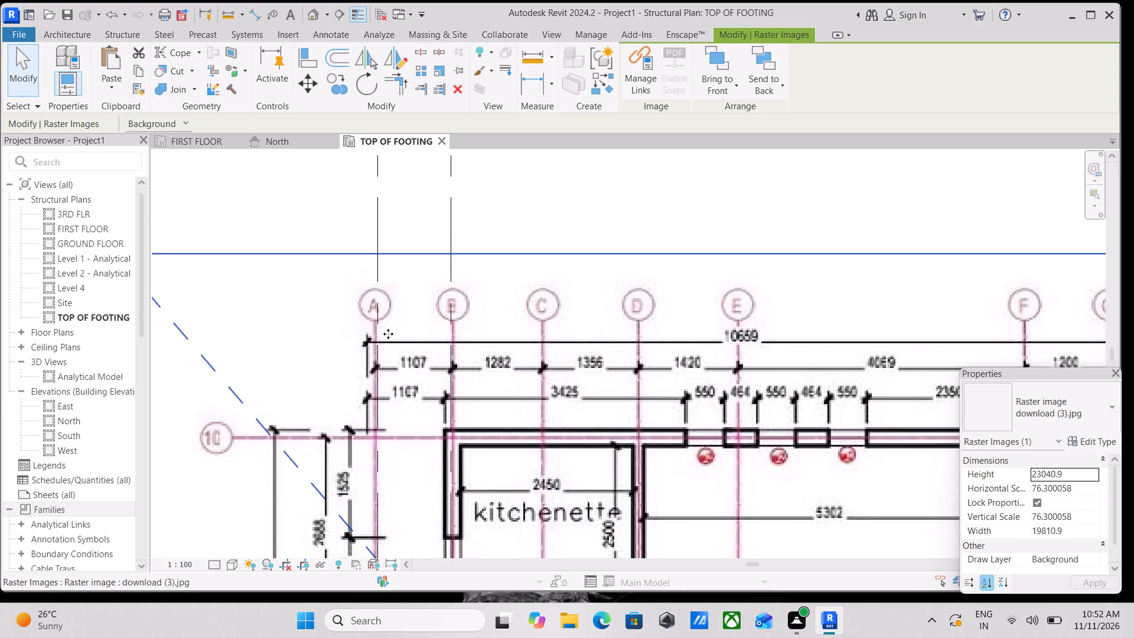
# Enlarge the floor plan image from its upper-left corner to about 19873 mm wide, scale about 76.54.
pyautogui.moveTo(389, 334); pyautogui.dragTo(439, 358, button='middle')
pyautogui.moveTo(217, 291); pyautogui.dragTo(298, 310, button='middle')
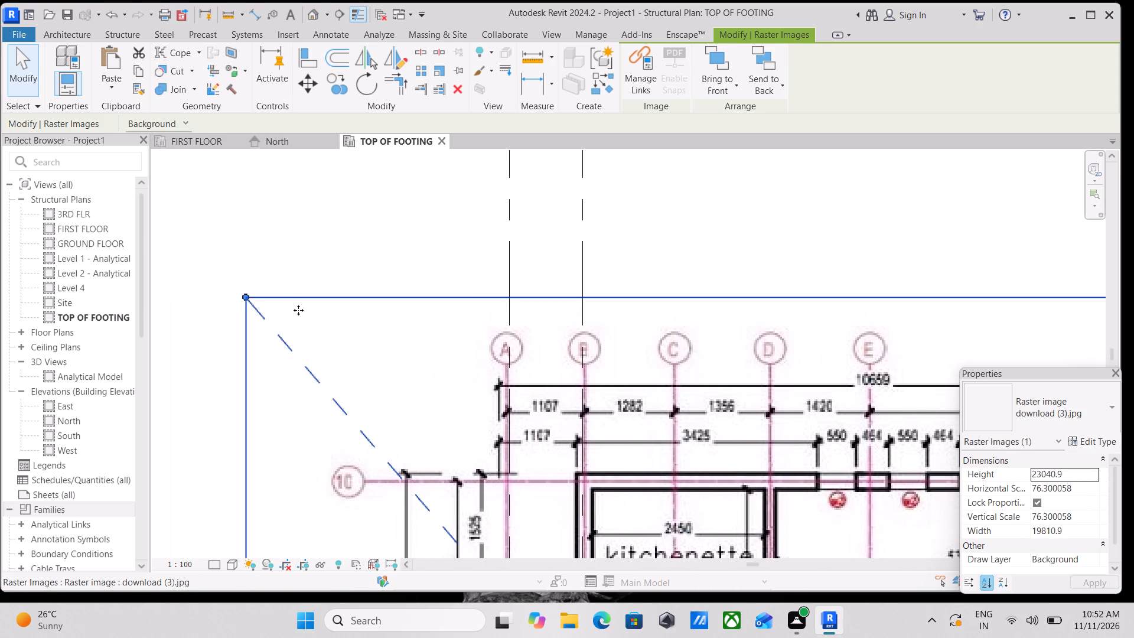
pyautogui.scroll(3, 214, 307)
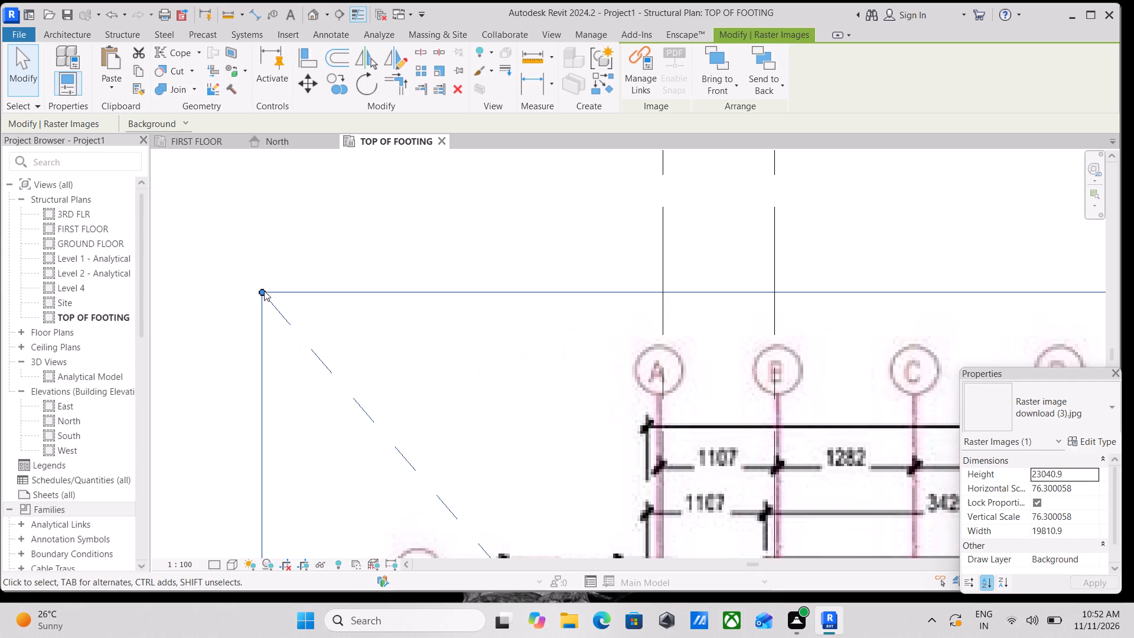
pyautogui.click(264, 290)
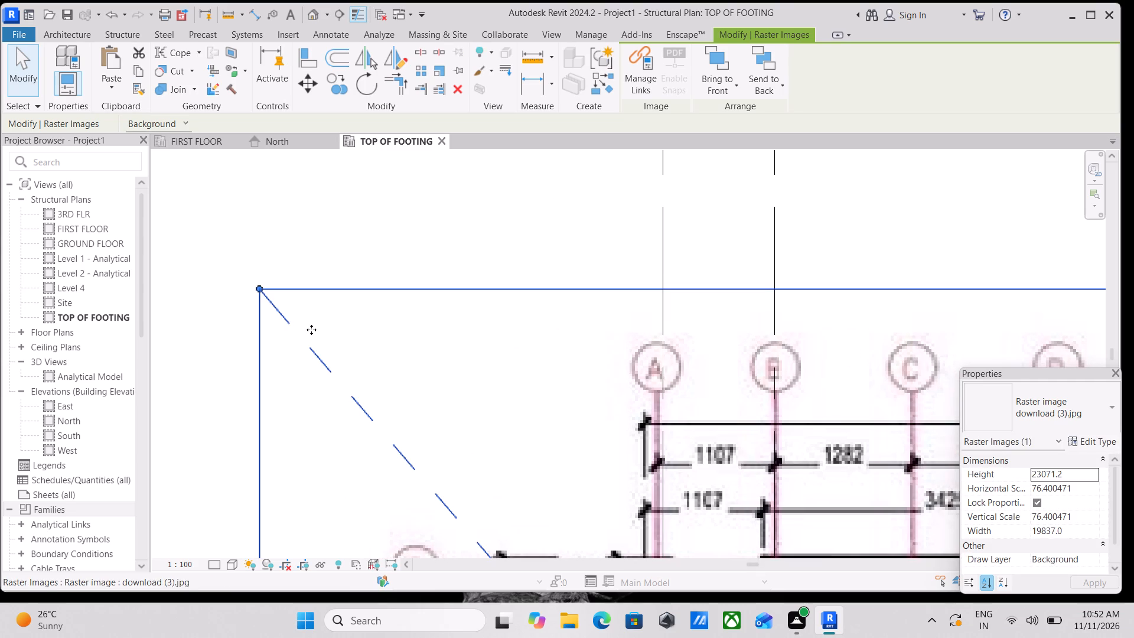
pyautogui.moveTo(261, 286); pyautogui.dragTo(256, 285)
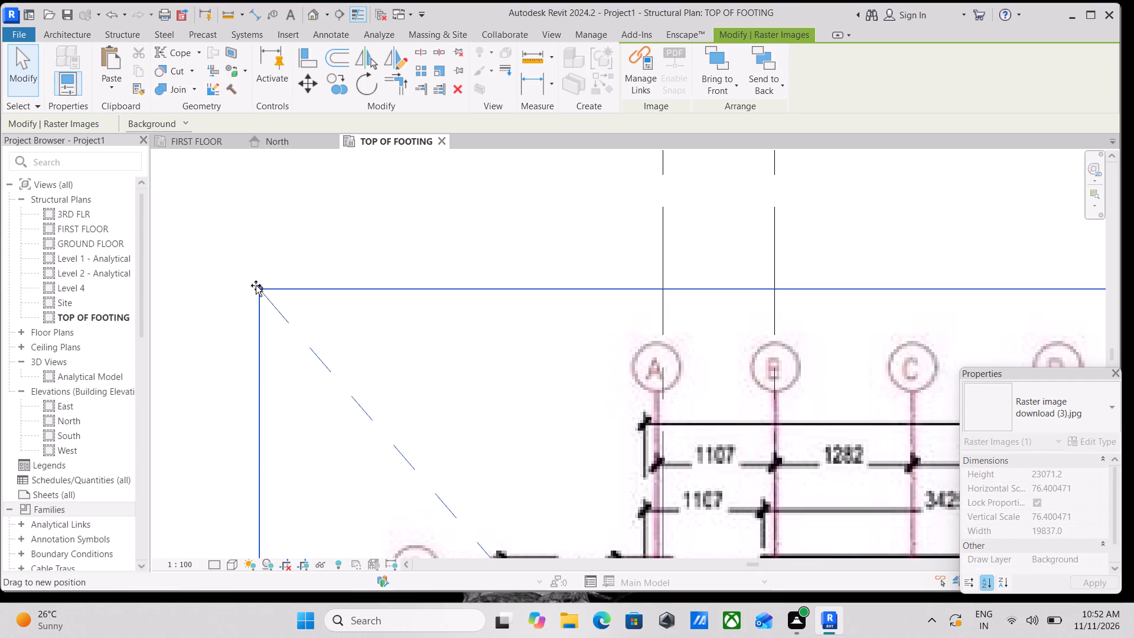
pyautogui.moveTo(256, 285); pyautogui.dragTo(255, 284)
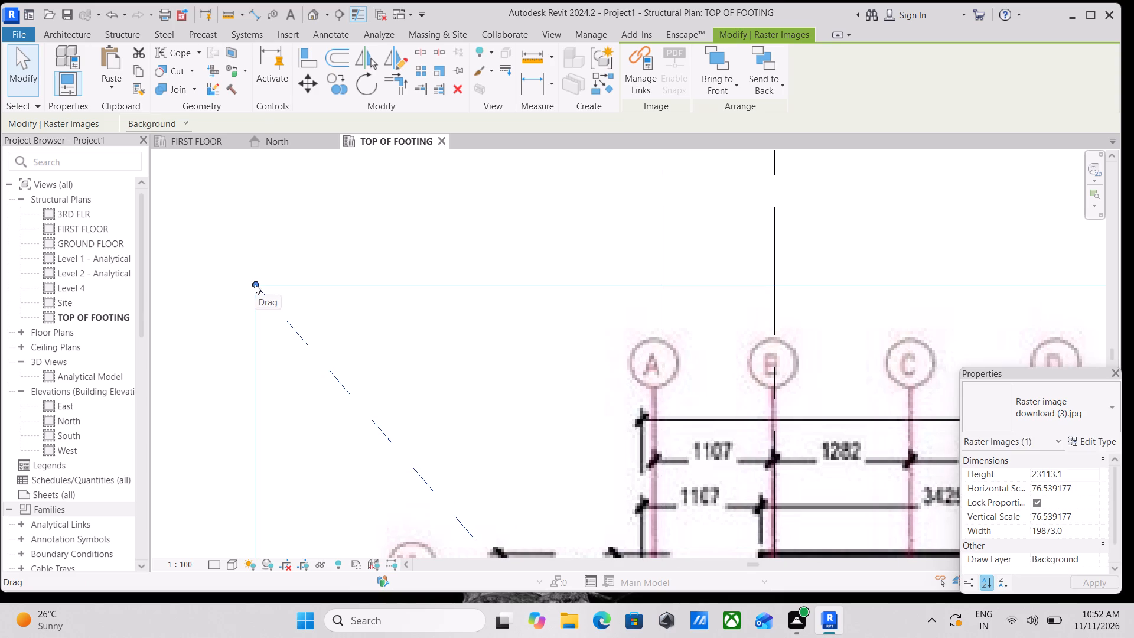
# Shrink the floor plan image from its upper-left corner to about 19758 mm wide, scale about 76.09, bringing line A onto grid 1.
pyautogui.moveTo(255, 284); pyautogui.dragTo(260, 287)
pyautogui.moveTo(259, 288); pyautogui.dragTo(266, 292)
pyautogui.moveTo(266, 292); pyautogui.dragTo(271, 294)
# Shrink the floor plan image from its upper-right corner to about 19671 mm wide, scale about 75.76.
pyautogui.scroll(-1, 332, 305)
pyautogui.moveTo(331, 305); pyautogui.dragTo(203, 261, button='middle')
pyautogui.scroll(-1, 511, 336)
pyautogui.moveTo(503, 333); pyautogui.dragTo(356, 295, button='middle')
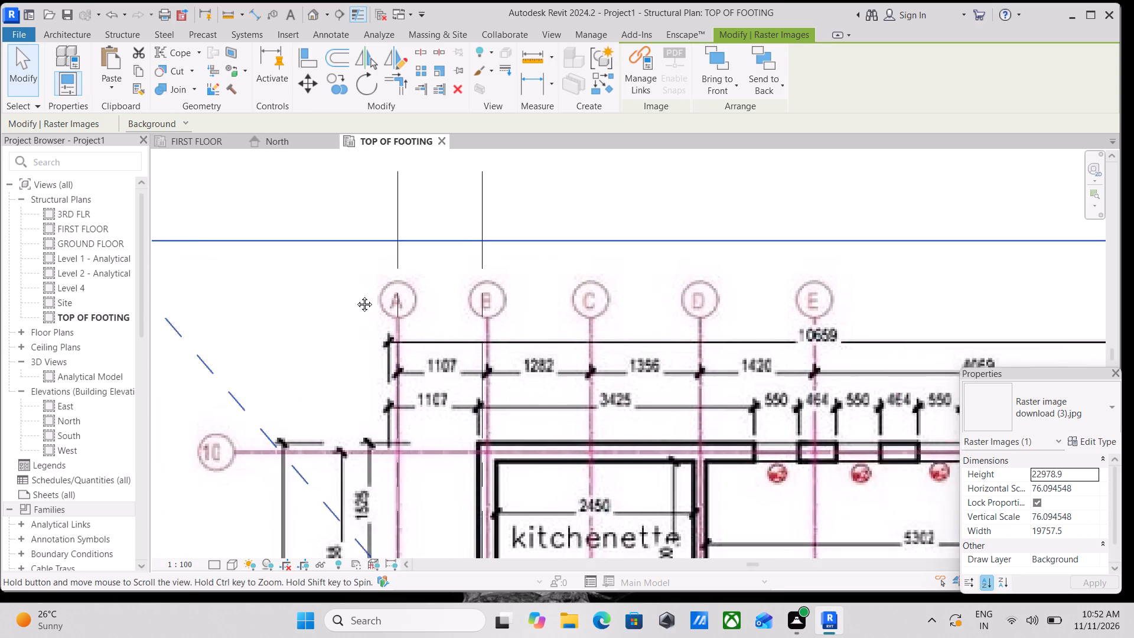
pyautogui.moveTo(356, 295); pyautogui.dragTo(354, 295, button='middle')
pyautogui.scroll(-1, 621, 332)
pyautogui.moveTo(618, 332); pyautogui.dragTo(360, 315, button='middle')
pyautogui.scroll(-4, 821, 315)
pyautogui.moveTo(825, 312); pyautogui.dragTo(804, 310, button='middle')
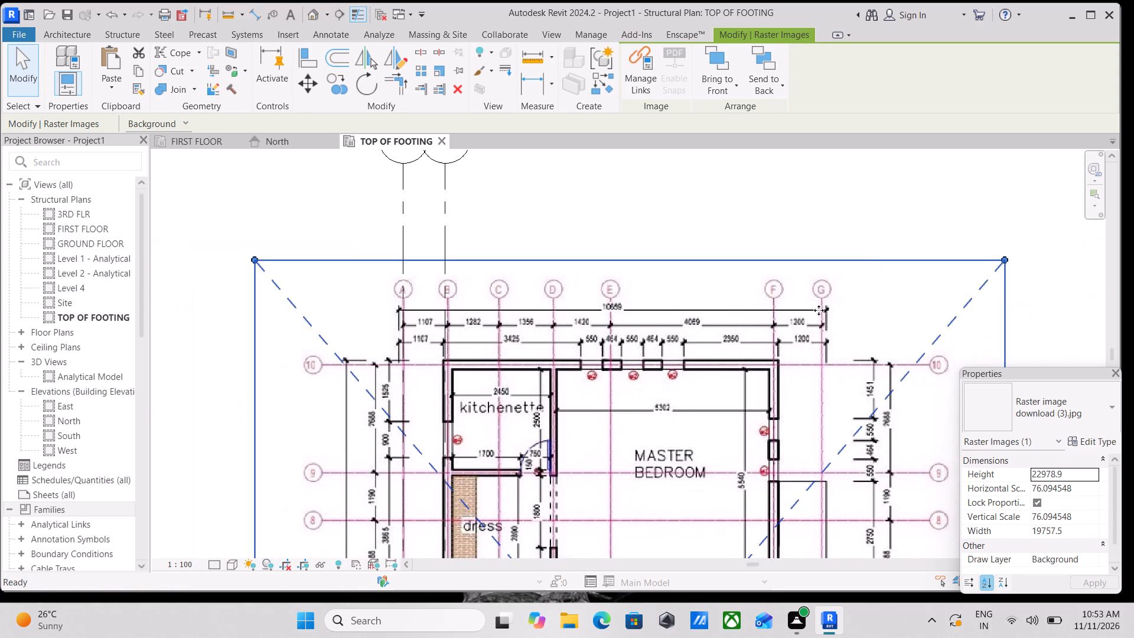
pyautogui.click(1003, 258)
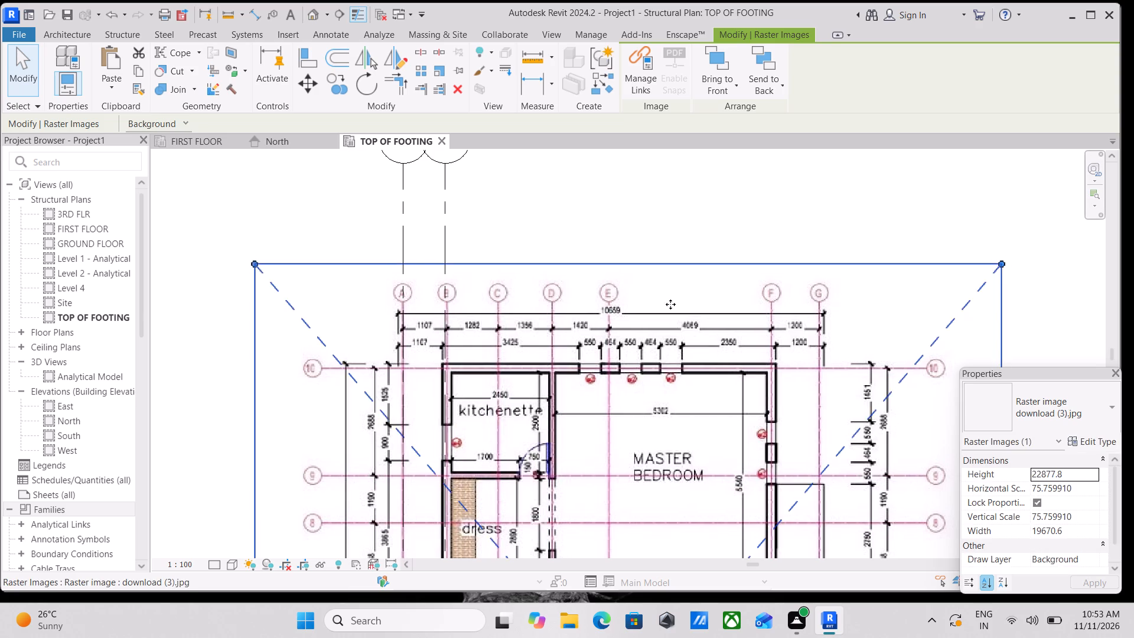
# Shrink the floor plan image slightly from its upper-right corner to about 19638 mm wide, scale about 75.63.
pyautogui.scroll(3, 573, 311)
pyautogui.scroll(2, 364, 321)
pyautogui.scroll(-3, 595, 318)
pyautogui.moveTo(595, 317); pyautogui.dragTo(556, 318, button='middle')
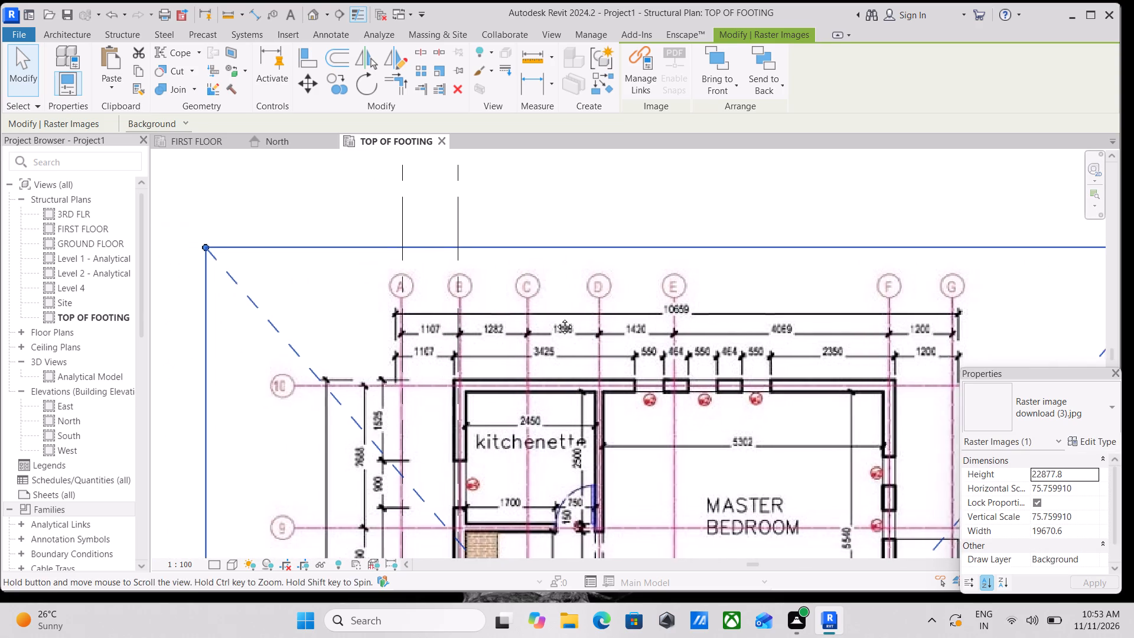
pyautogui.moveTo(556, 318); pyautogui.dragTo(548, 320, button='middle')
pyautogui.moveTo(668, 276); pyautogui.dragTo(417, 294, button='middle')
pyautogui.moveTo(702, 293); pyautogui.dragTo(673, 299, button='middle')
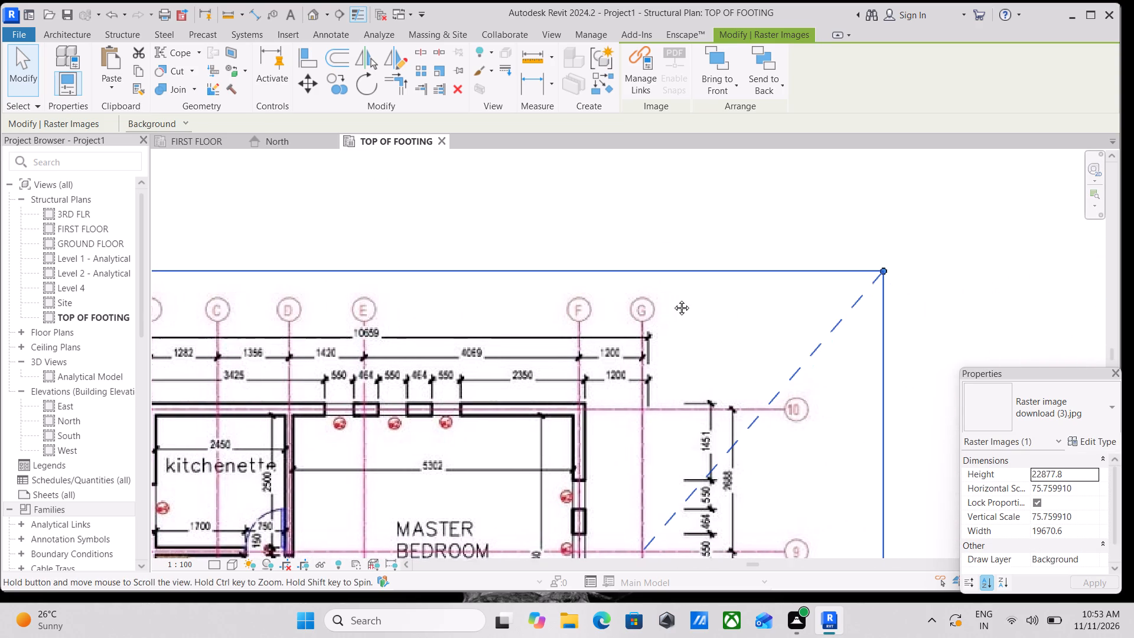
pyautogui.moveTo(673, 299); pyautogui.dragTo(676, 299, button='middle')
pyautogui.click(868, 272)
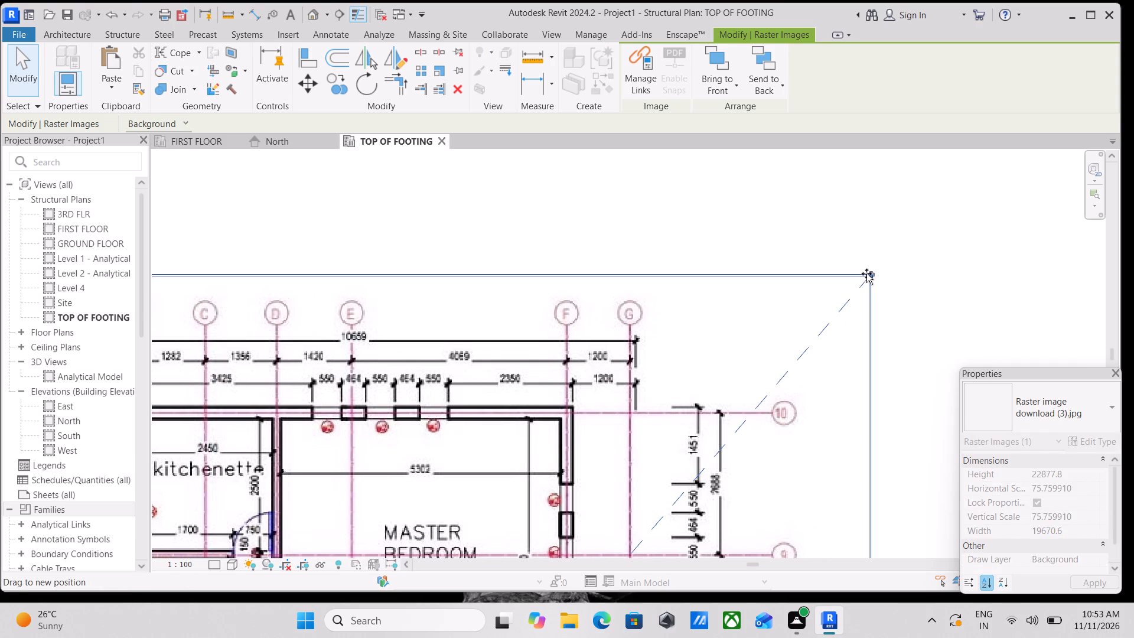
# Examine the alignment of the image's lines A and B with grids 1 and 2.
pyautogui.moveTo(715, 320); pyautogui.dragTo(844, 310, button='middle')
pyautogui.moveTo(422, 333); pyautogui.dragTo(497, 337, button='middle')
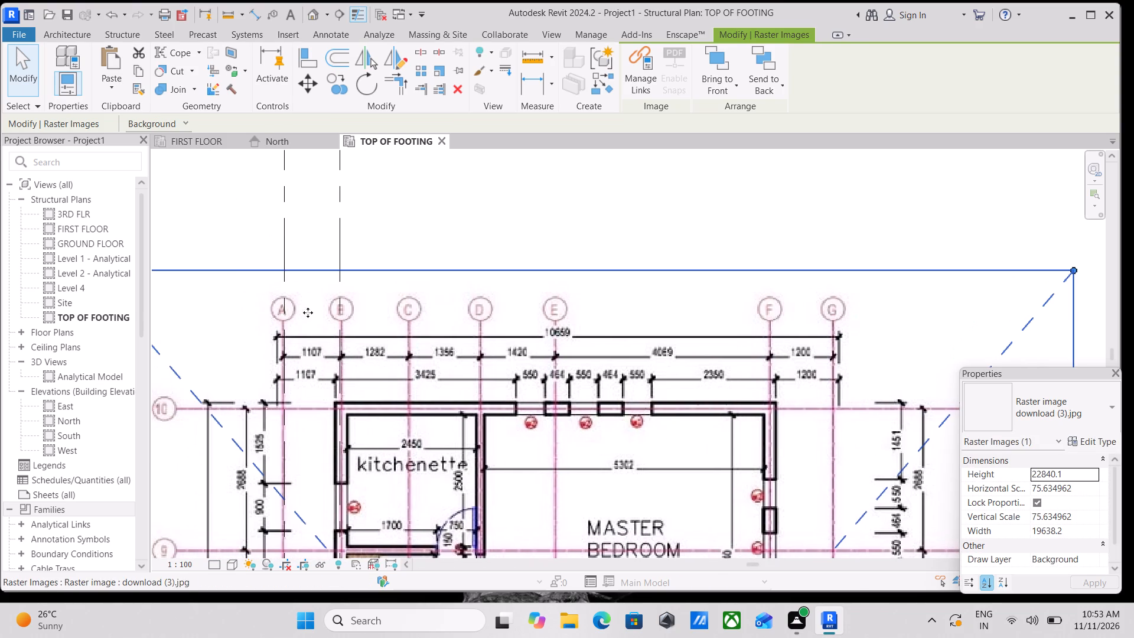
pyautogui.scroll(3, 214, 302)
pyautogui.scroll(3, 435, 382)
pyautogui.scroll(-3, 435, 382)
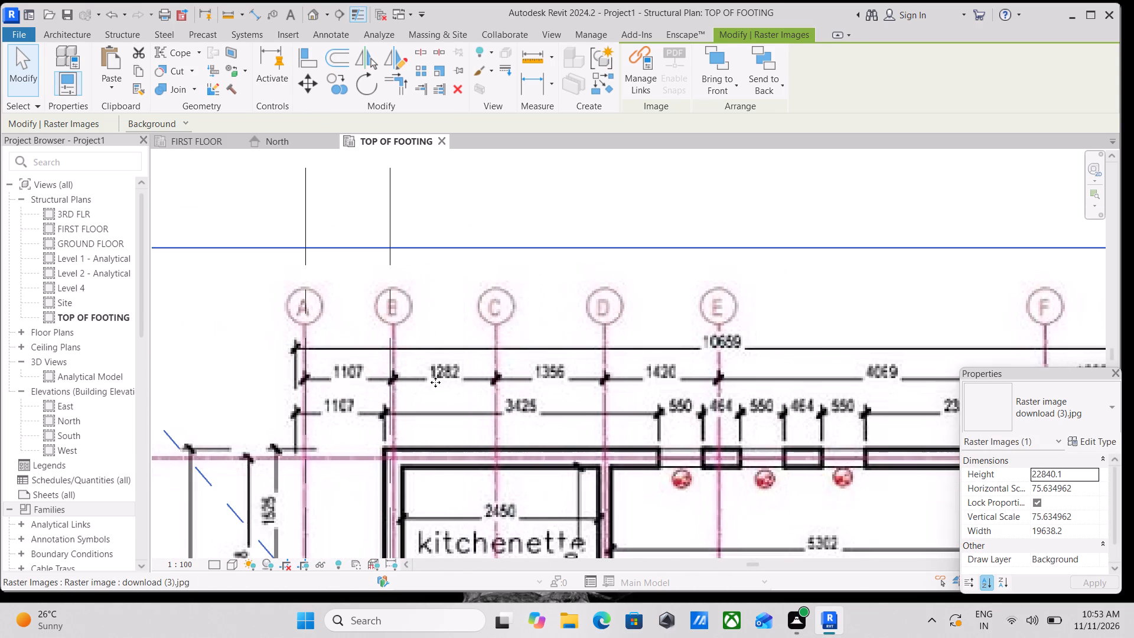
pyautogui.scroll(-5, 465, 370)
pyautogui.moveTo(482, 365); pyautogui.dragTo(477, 372, button='middle')
pyautogui.scroll(-1, 471, 369)
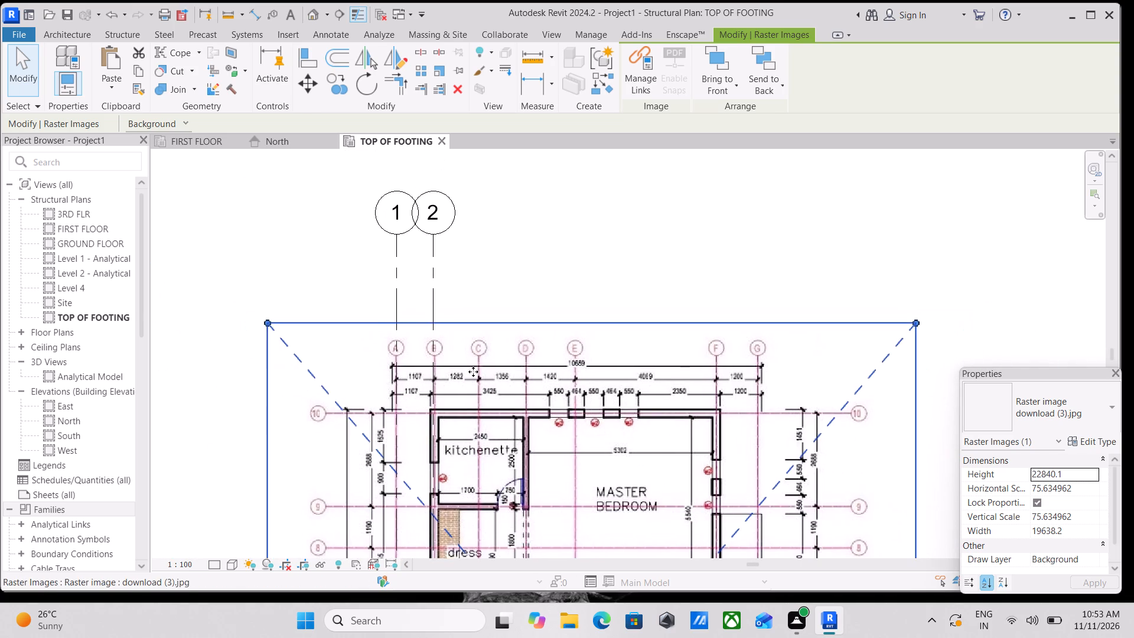
# Find the M_Grid Head - Circle family among the project's annotation symbols and open its M_Grid Head - Circle type properties.
pyautogui.scroll(1, 456, 282)
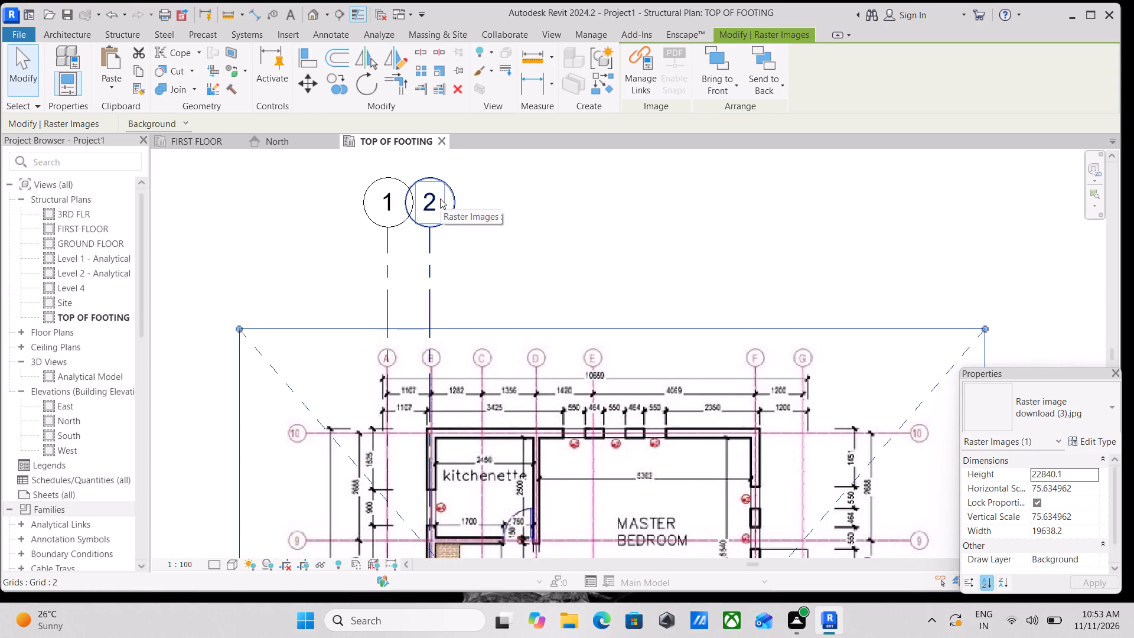
pyautogui.click(440, 197)
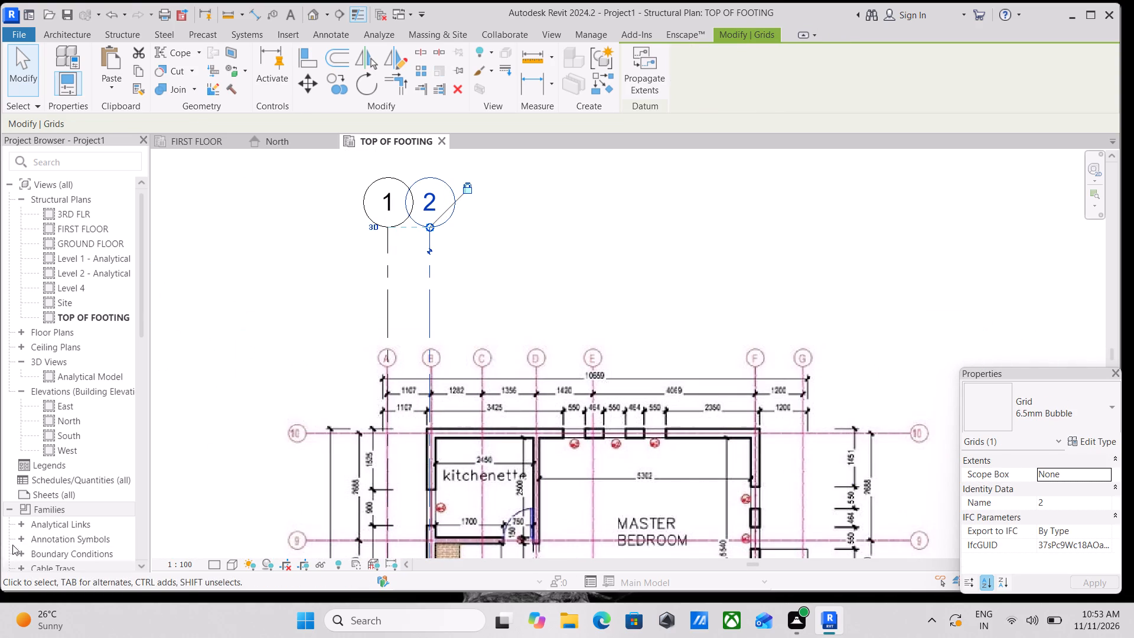
pyautogui.scroll(-2, 74, 532)
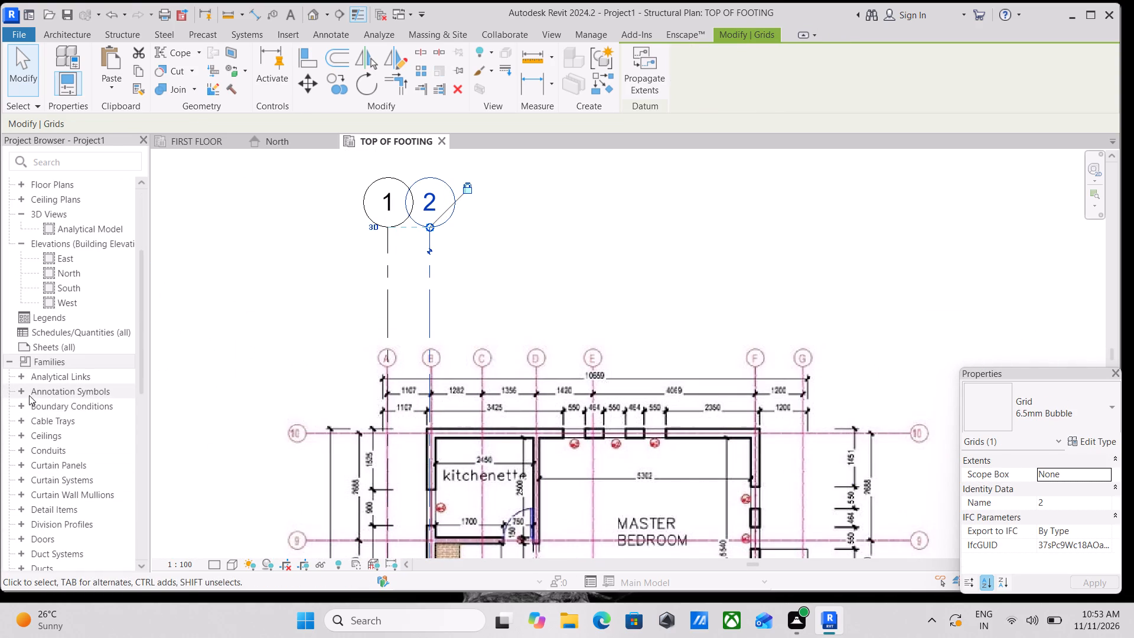
pyautogui.click(17, 386)
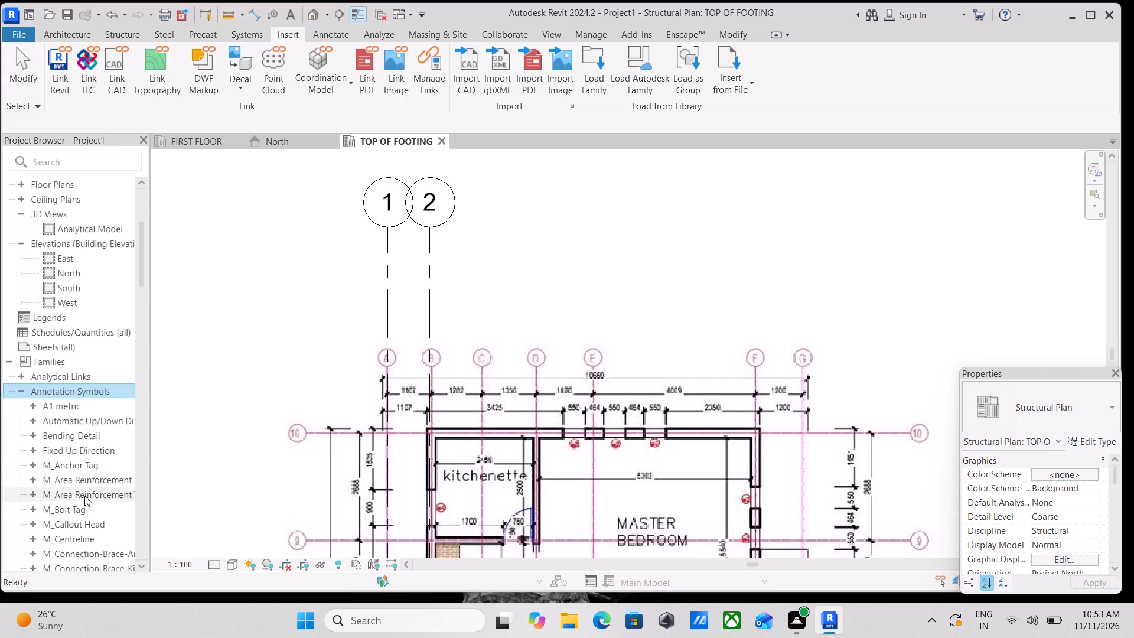
pyautogui.scroll(-1, 84, 495)
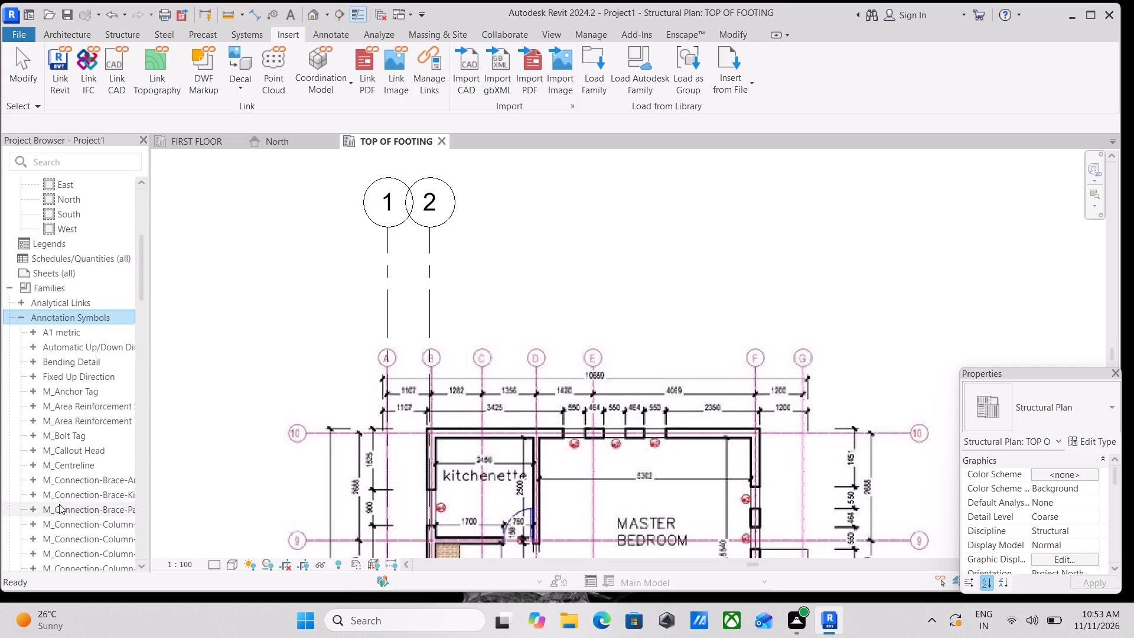
pyautogui.scroll(-1, 59, 504)
pyautogui.scroll(-1, 153, 533)
pyautogui.scroll(-1, 103, 530)
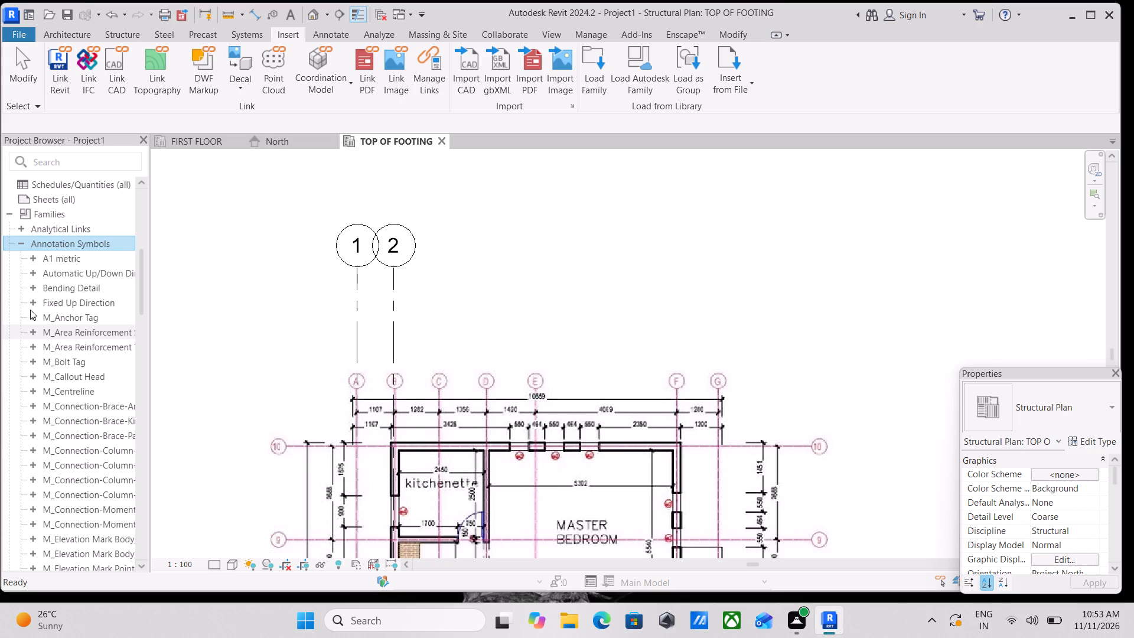
pyautogui.scroll(-2, 74, 325)
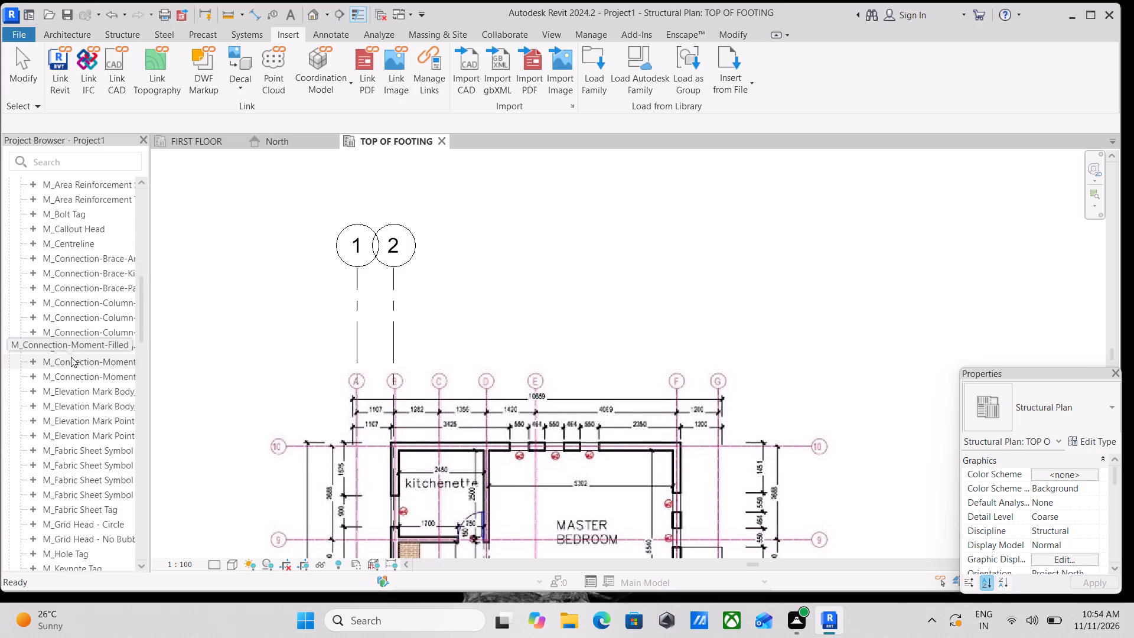
pyautogui.scroll(-2, 76, 383)
pyautogui.scroll(-1, 83, 458)
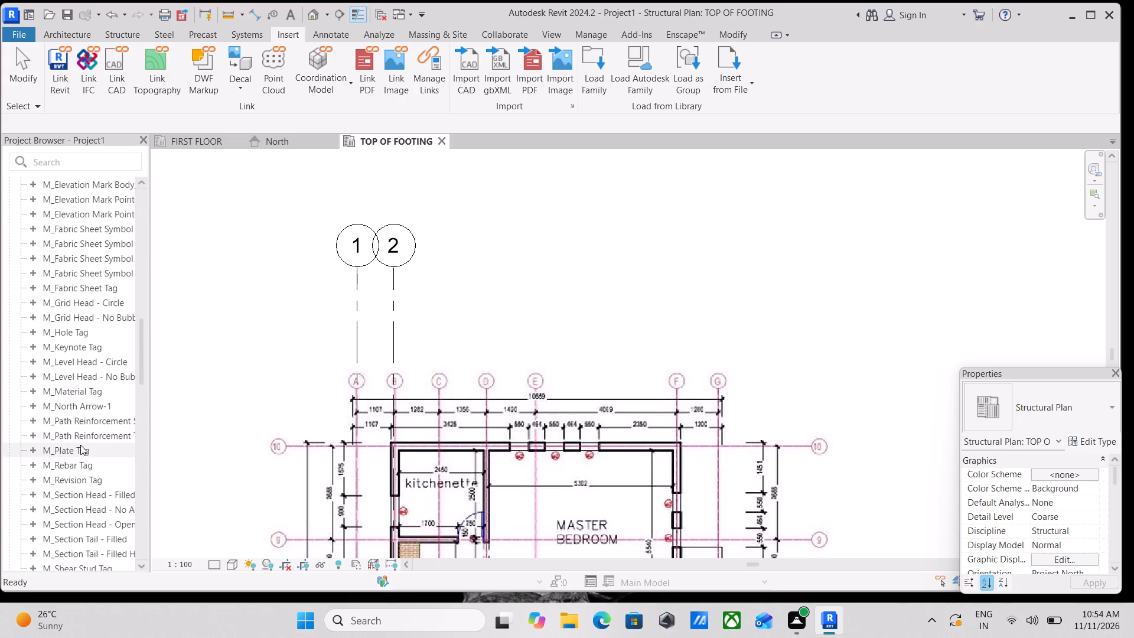
pyautogui.click(75, 362)
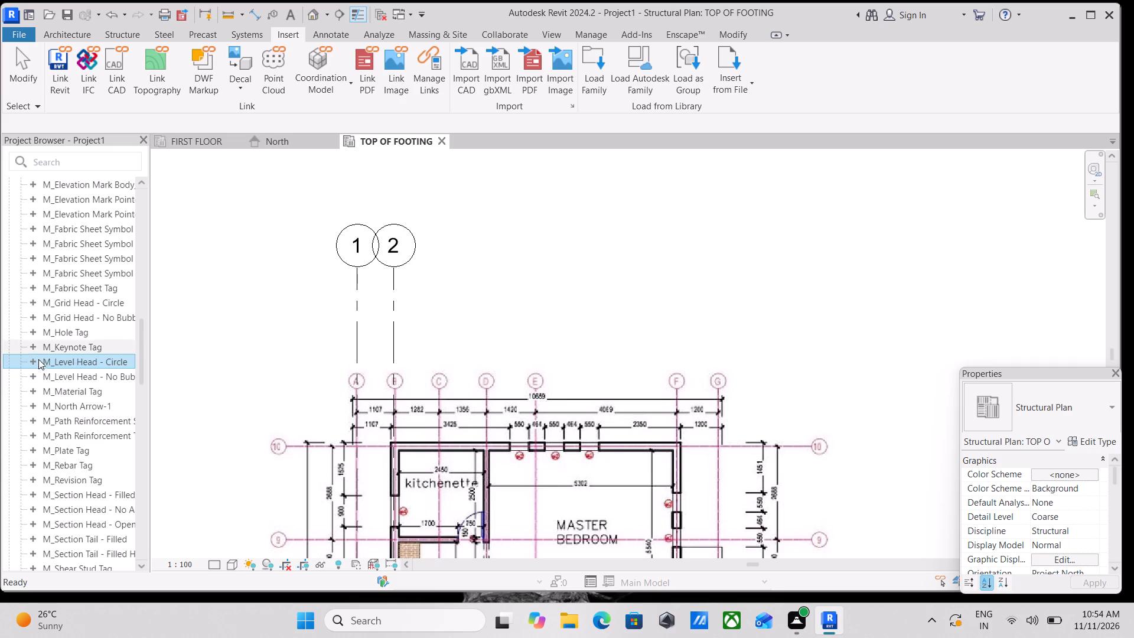
pyautogui.doubleClick(65, 300)
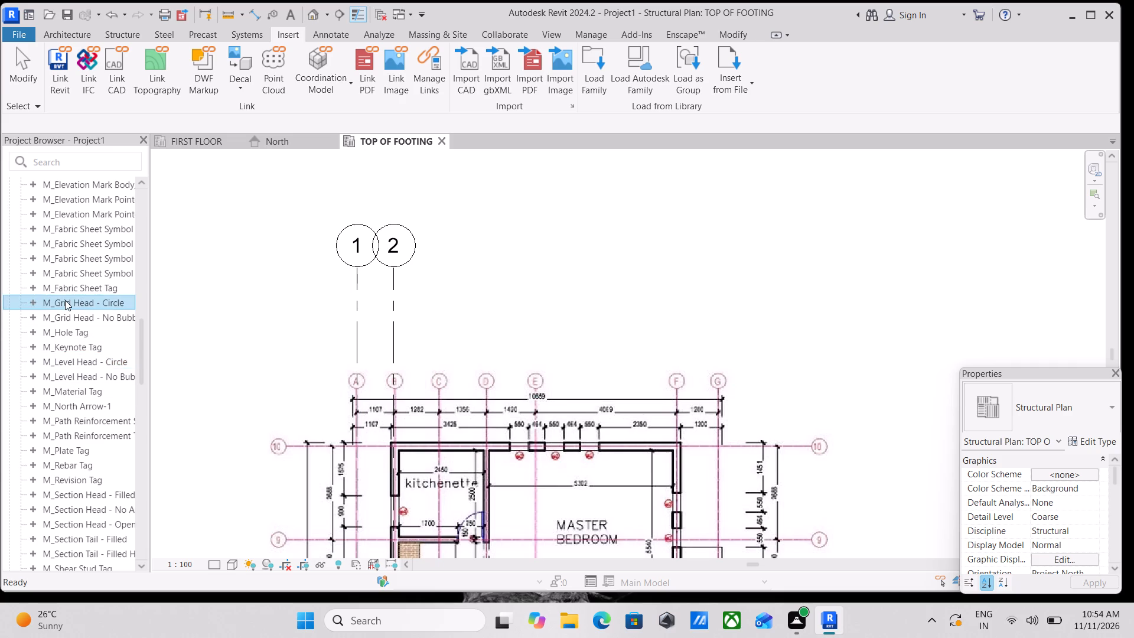
pyautogui.doubleClick(82, 315)
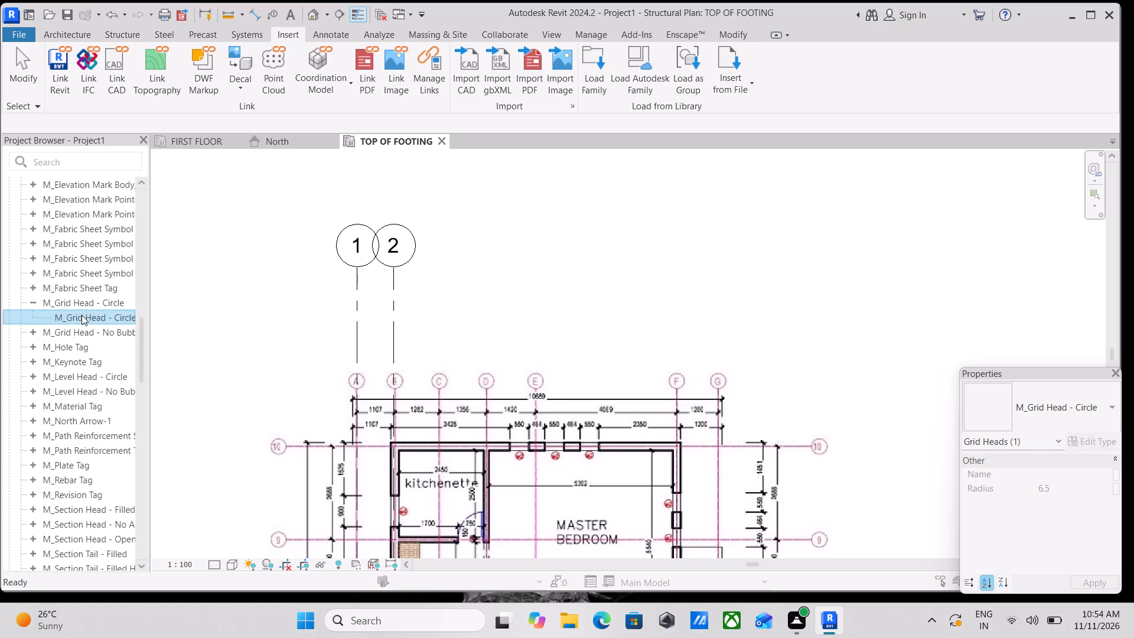
pyautogui.doubleClick(82, 315)
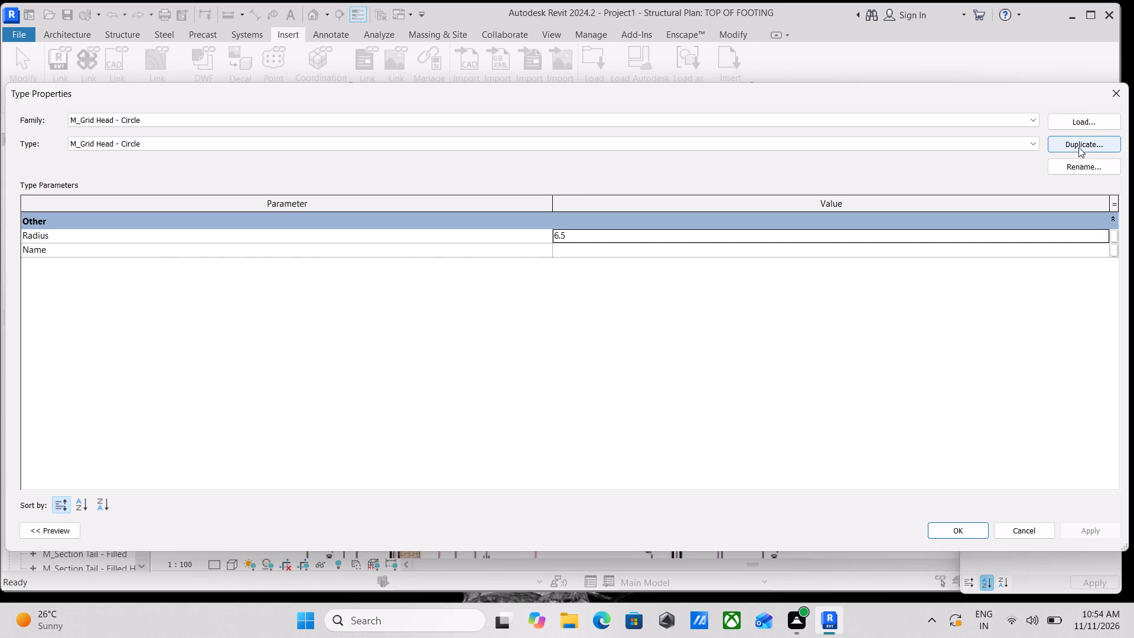
# Duplicate the M_Grid Head - Circle type under the name M_GRID CIRCLE HEAD 4MM.
pyautogui.click(1082, 138)
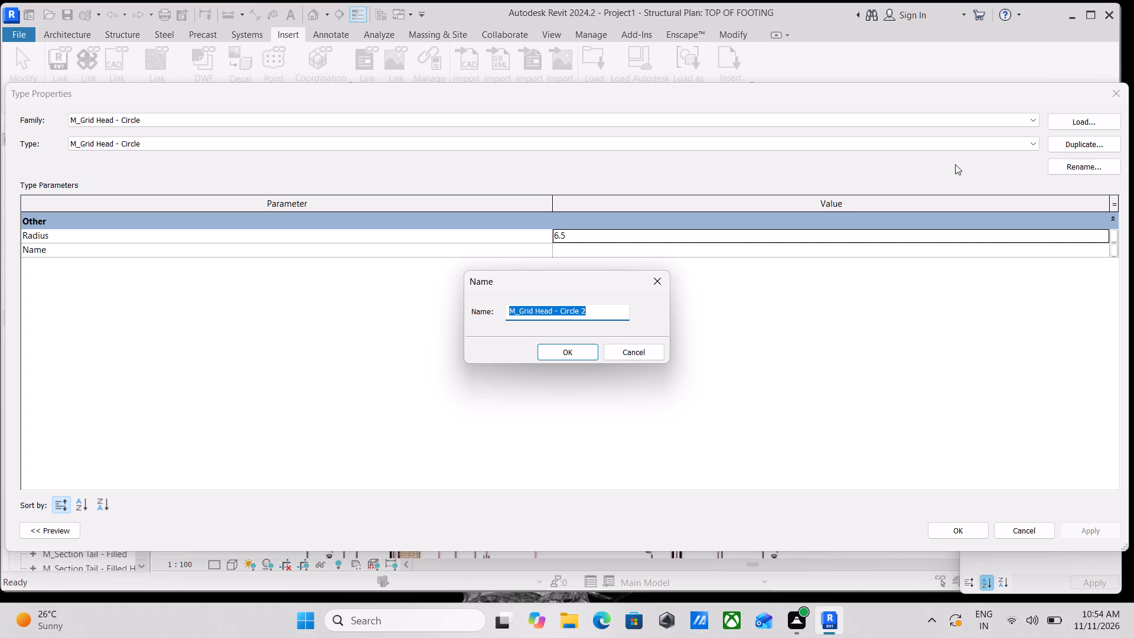
pyautogui.press('m')
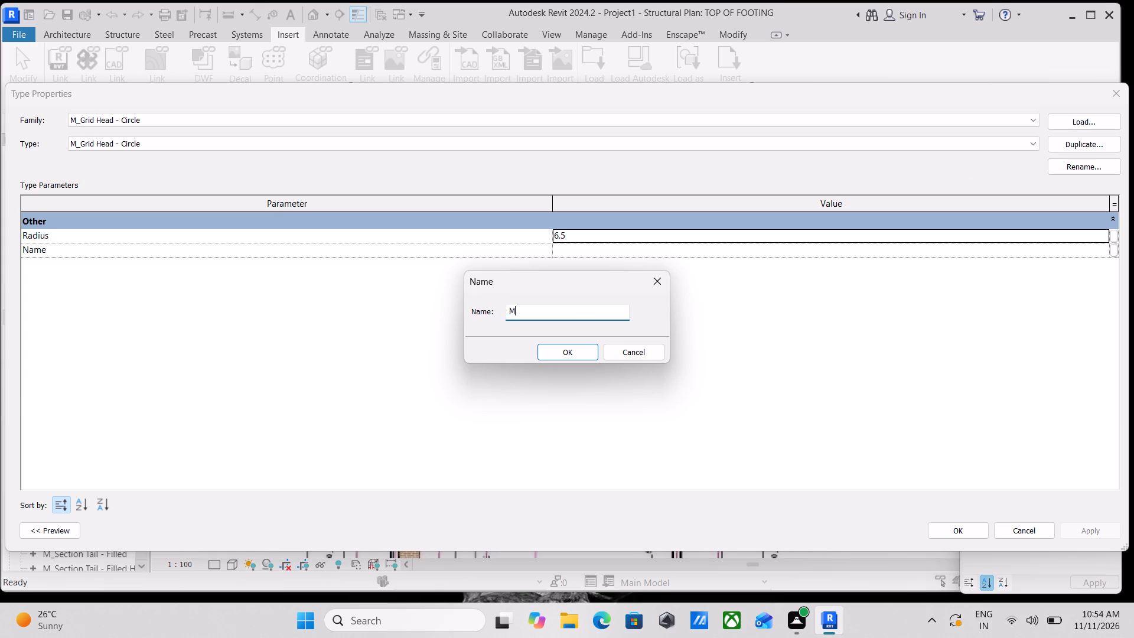
pyautogui.press('-')
pyautogui.press('BackSpace')
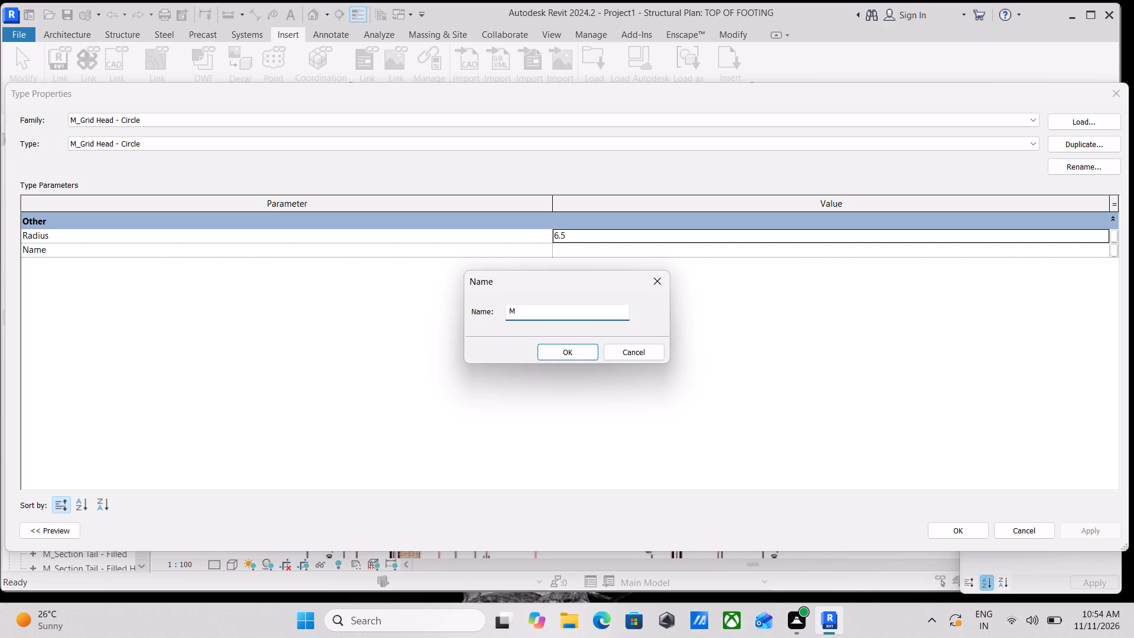
pyautogui.hotkey('ctrl', '-')
pyautogui.press('-')
pyautogui.press('BackSpace')
pyautogui.press('-')
pyautogui.press('BackSpace')
pyautogui.press('-')
pyautogui.press('BackSpace')
pyautogui.press('-')
pyautogui.press('BackSpace')
pyautogui.hotkey('shift', '_')
pyautogui.write('GRID')
pyautogui.press('space')
pyautogui.write('CIR')
pyautogui.press('c')
pyautogui.write('LE')
pyautogui.press('space')
pyautogui.press('h')
pyautogui.write('EAD')
pyautogui.press('space')
pyautogui.write('4')
pyautogui.write('MM')
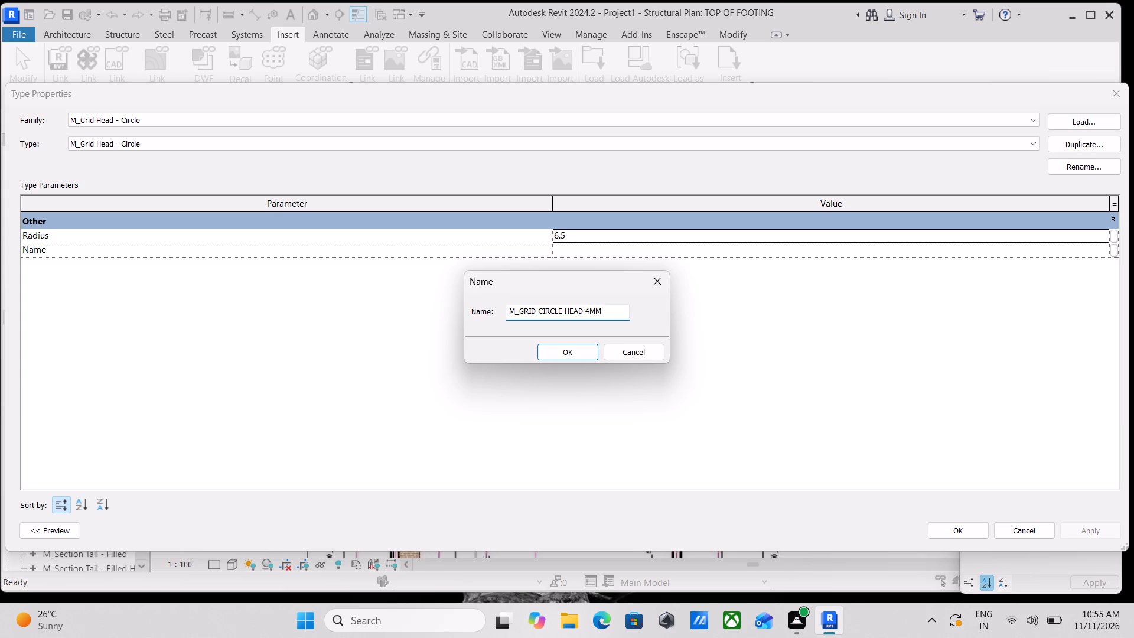
pyautogui.click(561, 355)
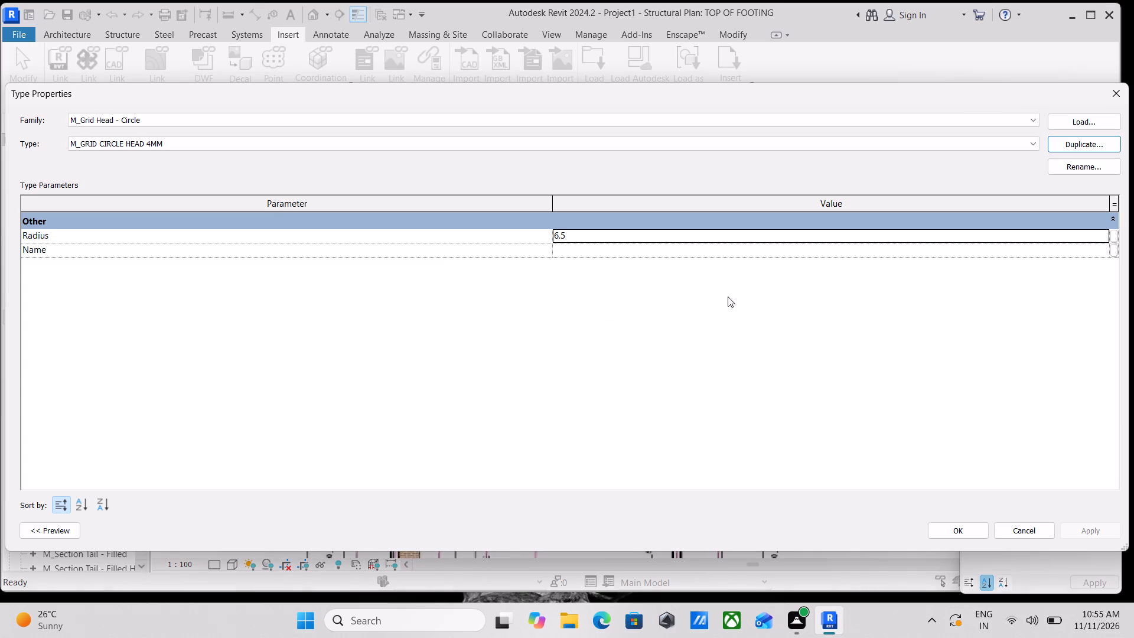
# Set the radius of the M_GRID CIRCLE HEAD 4MM type to 4 mm and apply the type properties.
pyautogui.click(748, 237)
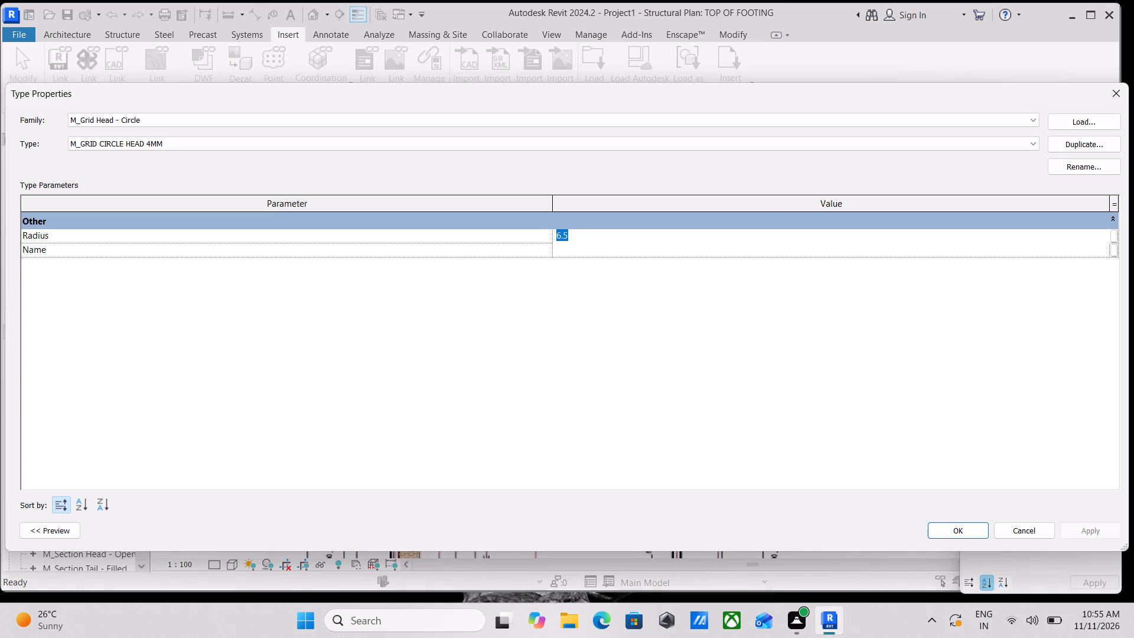
pyautogui.press('4')
pyautogui.write('MM')
pyautogui.click(1095, 533)
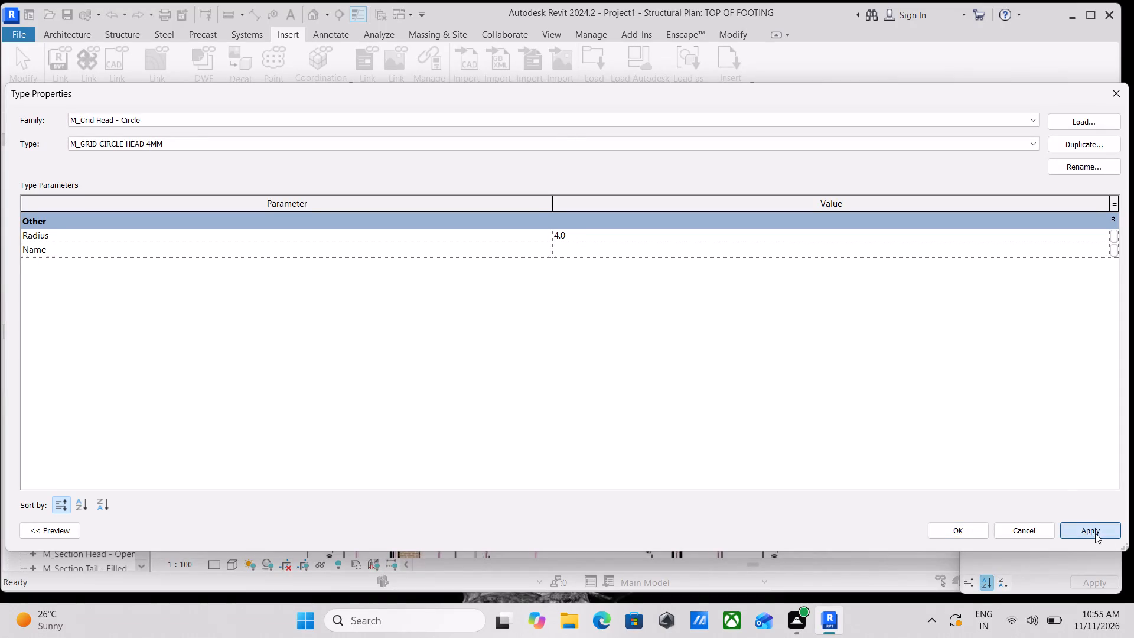
pyautogui.click(967, 530)
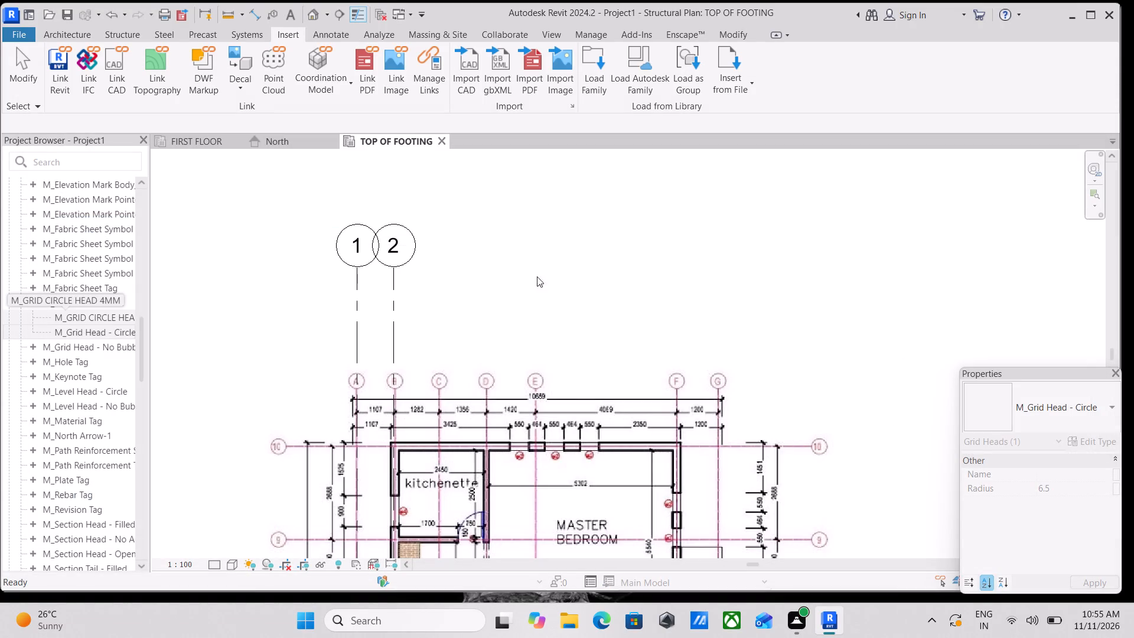
# Set the symbol of grid 1's 6.5mm Bubble type to M_Grid Head - Circle : M_GRID CIRCLE HEAD 4MM and apply it.
pyautogui.click(410, 234)
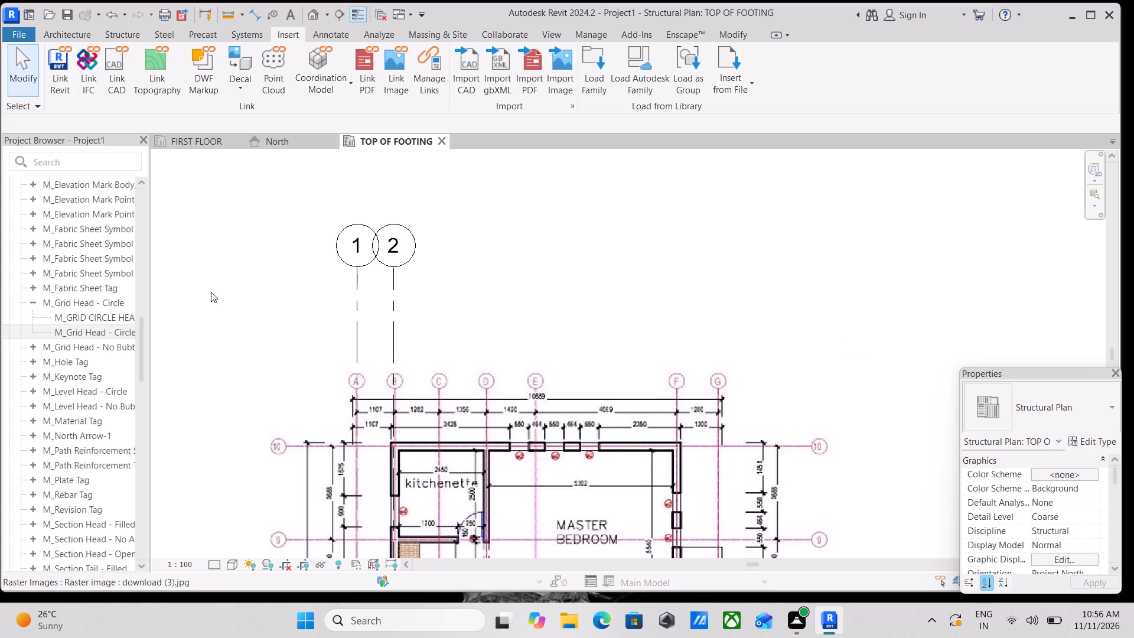
pyautogui.scroll(3, 389, 258)
pyautogui.moveTo(320, 210); pyautogui.dragTo(399, 285, button='middle')
pyautogui.scroll(6, 399, 285)
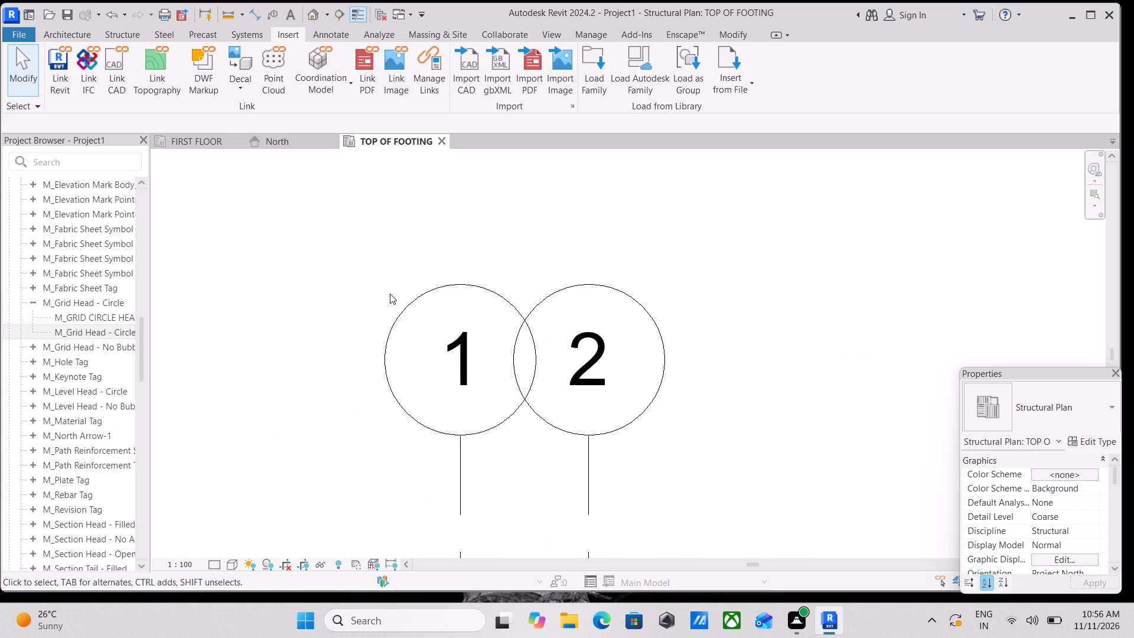
pyautogui.click(410, 304)
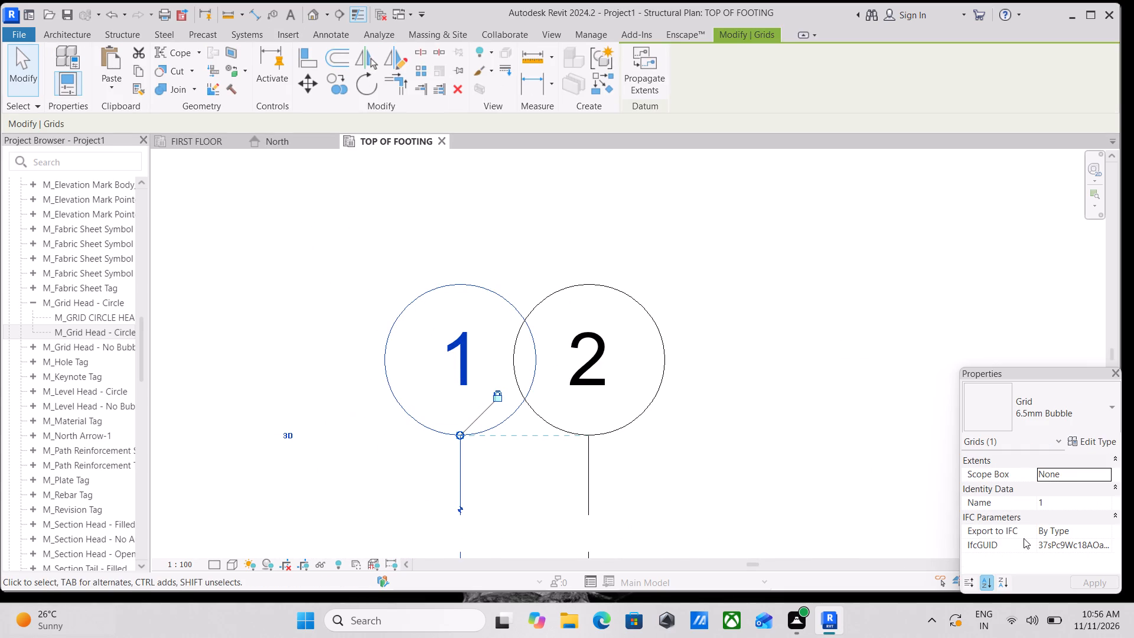
pyautogui.click(1090, 443)
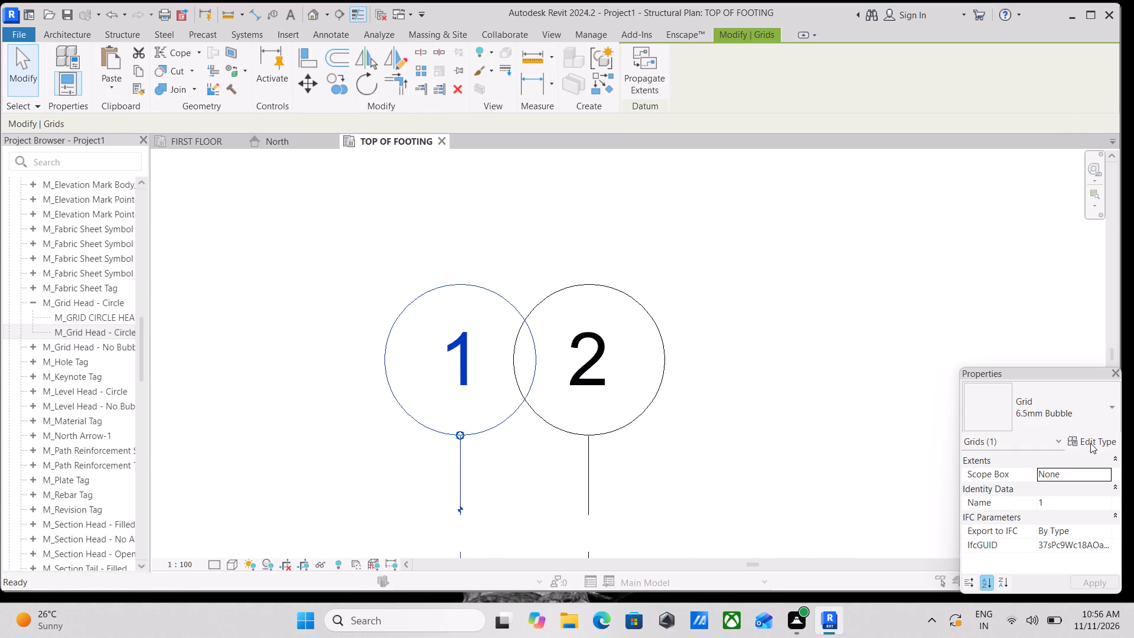
pyautogui.click(1091, 235)
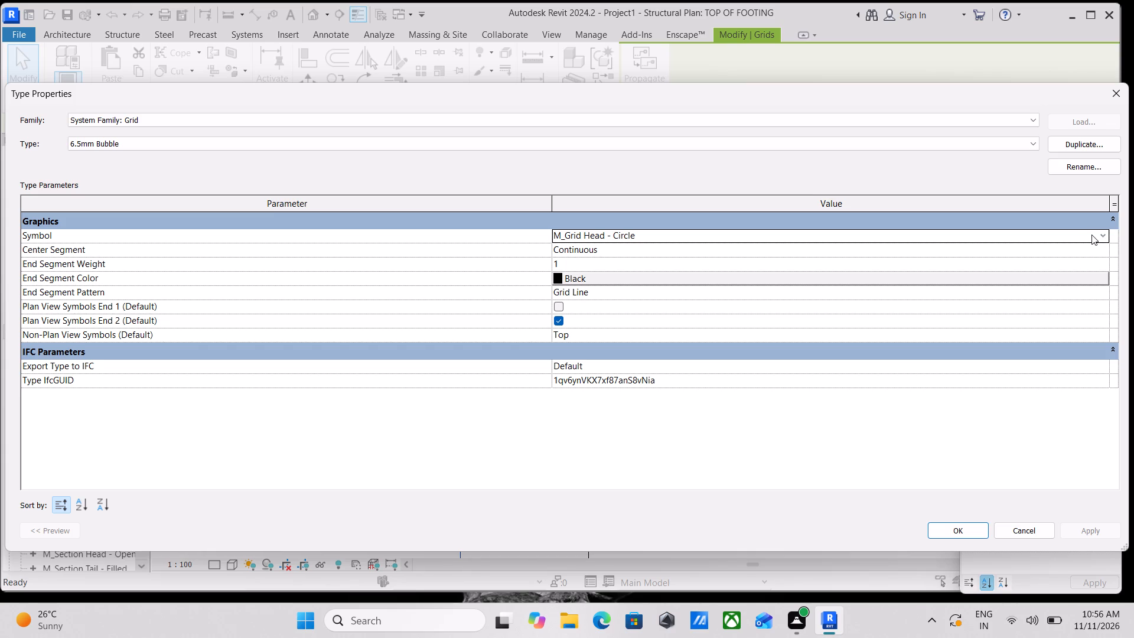
pyautogui.click(1099, 237)
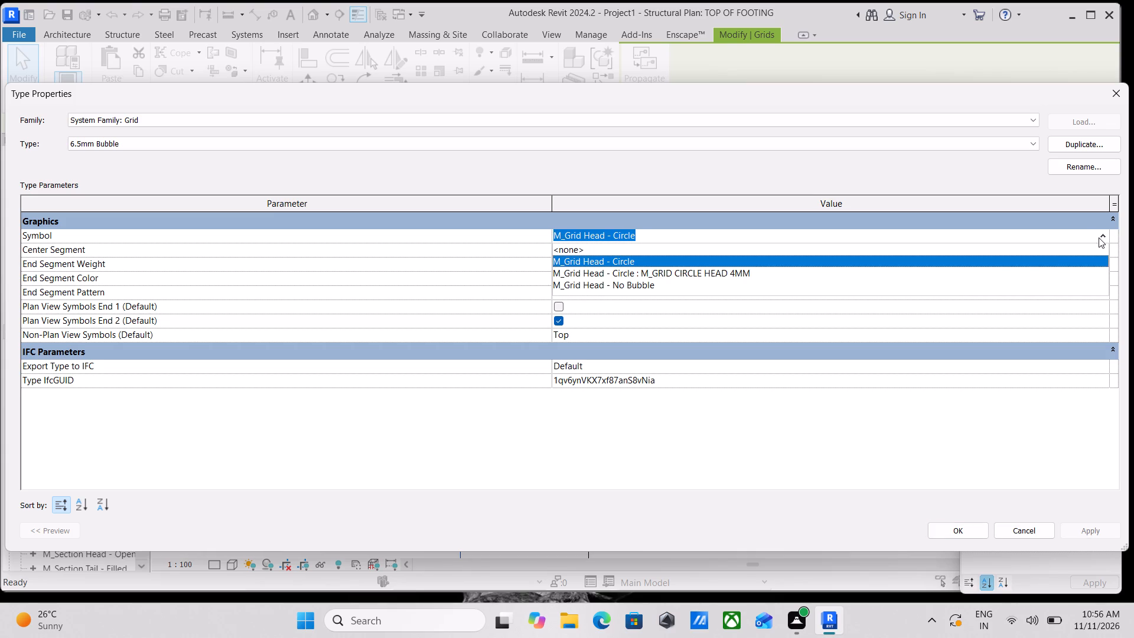
pyautogui.click(706, 274)
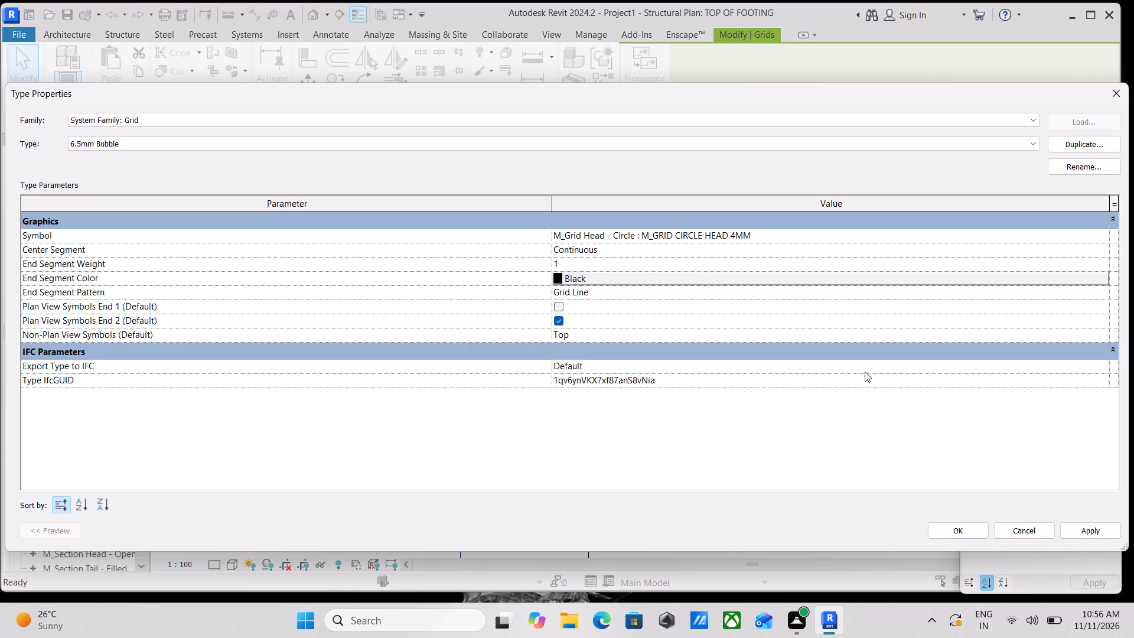
pyautogui.click(1097, 523)
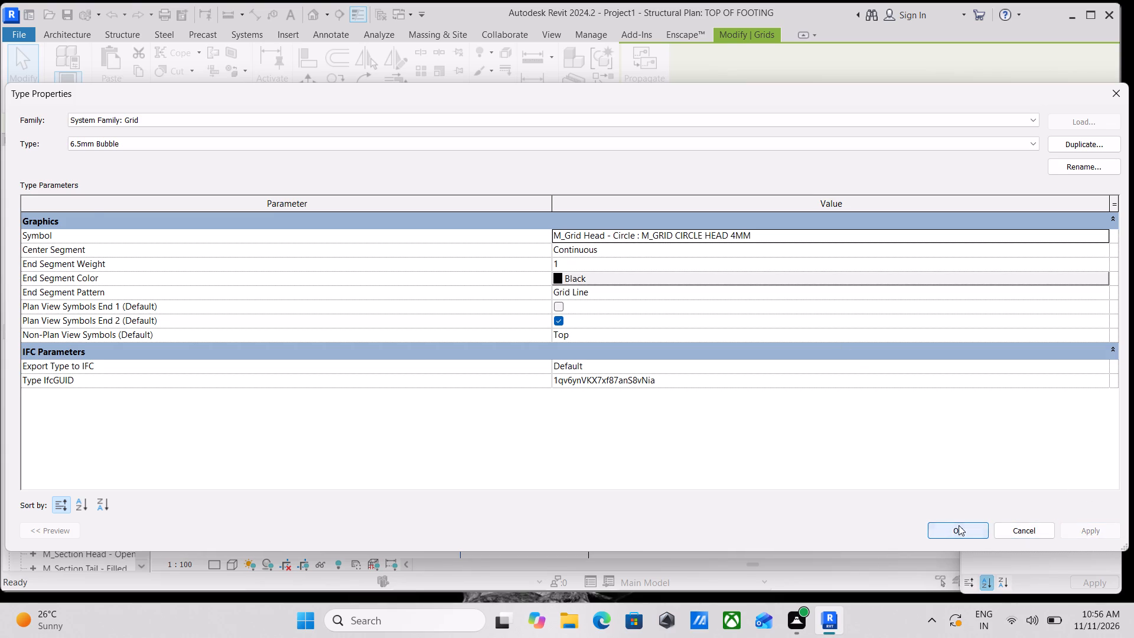
pyautogui.click(959, 525)
# Rename grid 1 as A to match line A of the floor plan image.
pyautogui.scroll(-3, 884, 494)
pyautogui.scroll(-3, 762, 444)
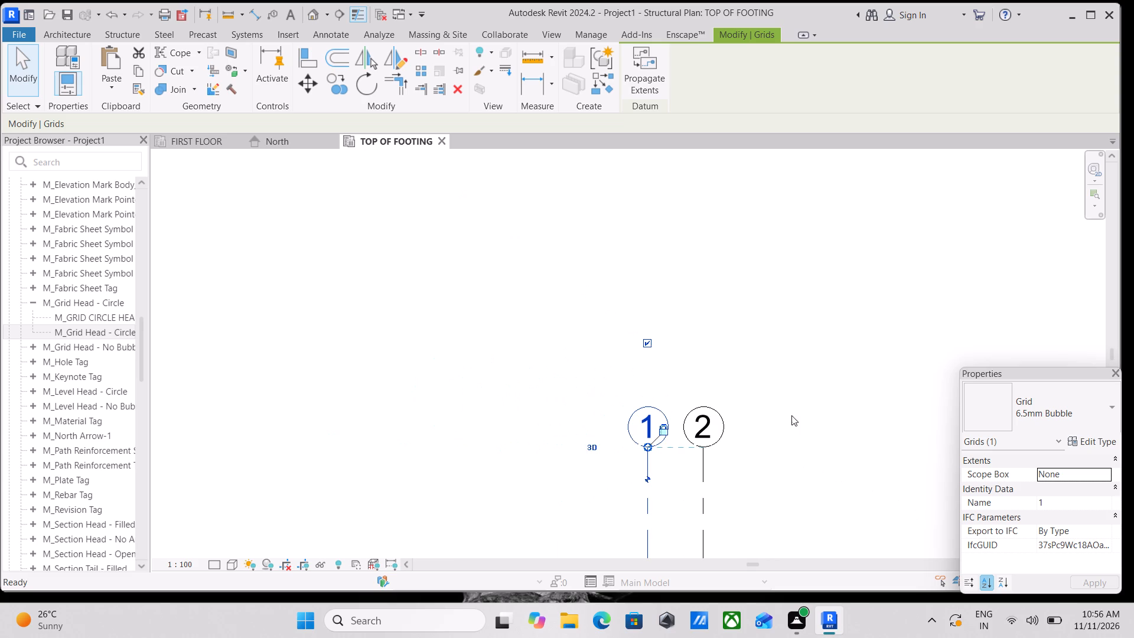
pyautogui.scroll(-3, 791, 415)
pyautogui.moveTo(791, 415); pyautogui.dragTo(753, 248, button='middle')
pyautogui.scroll(2, 764, 289)
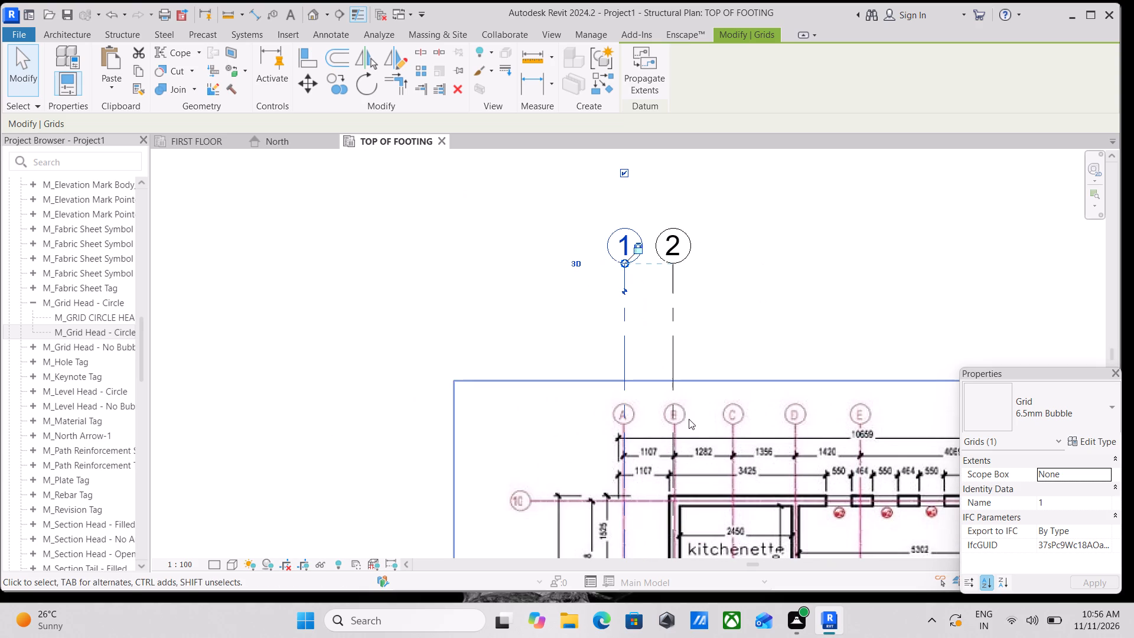
pyautogui.scroll(2, 686, 424)
pyautogui.press('Escape')
pyautogui.moveTo(699, 385); pyautogui.dragTo(724, 496, button='middle')
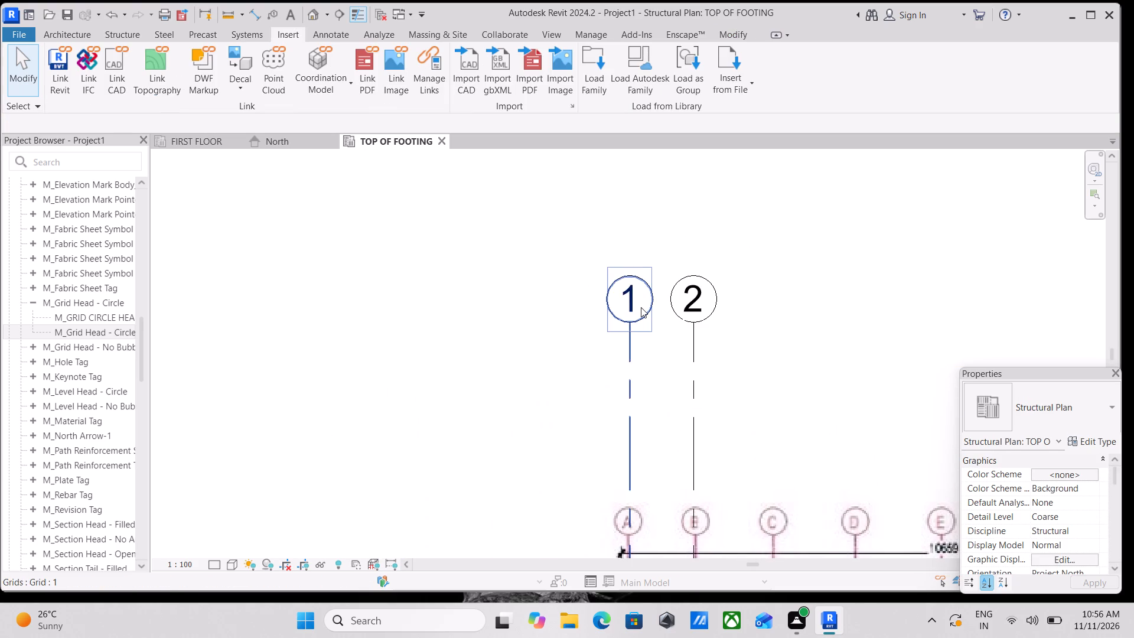
pyautogui.doubleClick(641, 307)
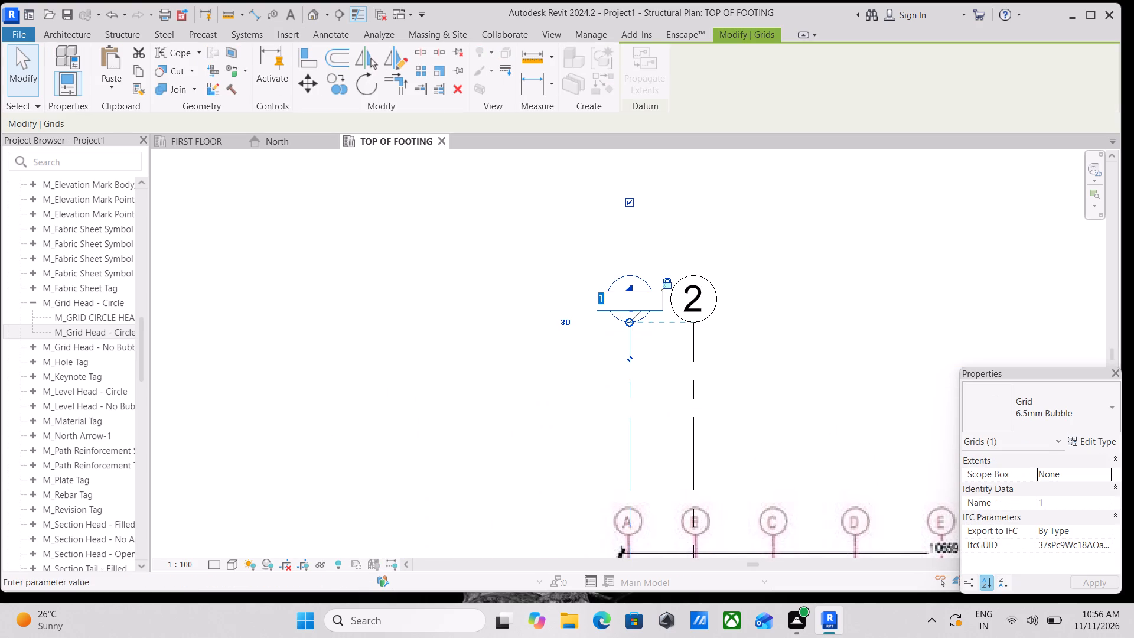
pyautogui.press('a')
pyautogui.press('Return')
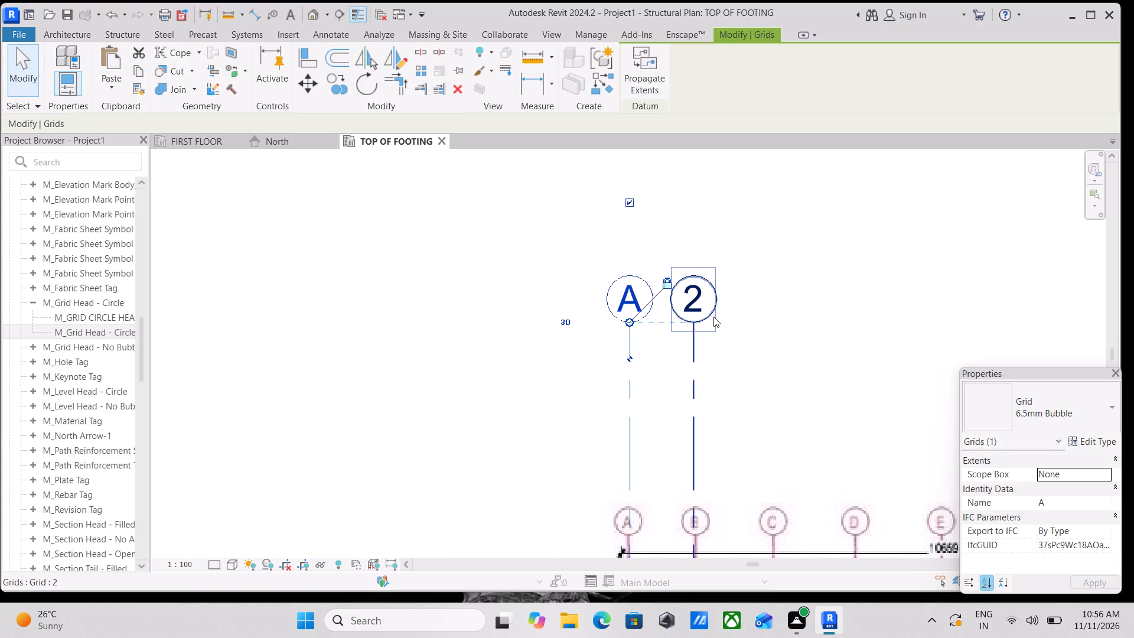
pyautogui.press('Escape')
# Rename grid 2 as B to match line B of the floor plan image.
pyautogui.scroll(2, 709, 314)
pyautogui.press('Escape')
pyautogui.doubleClick(696, 301)
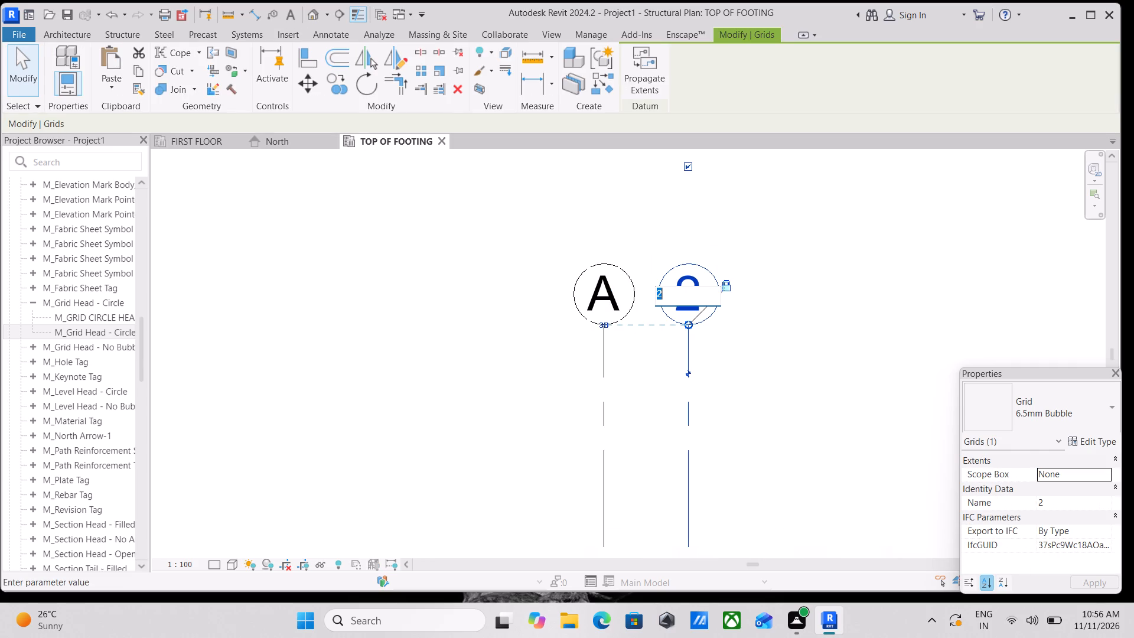
pyautogui.press('b')
pyautogui.press('Return')
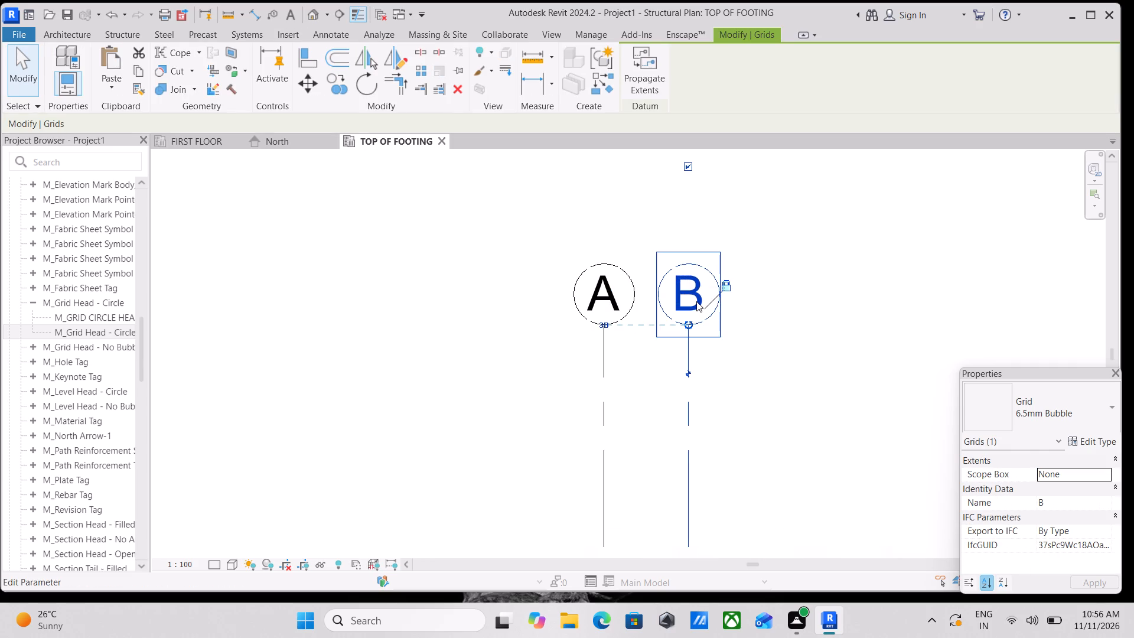
pyautogui.scroll(-3, 719, 306)
pyautogui.press('Escape')
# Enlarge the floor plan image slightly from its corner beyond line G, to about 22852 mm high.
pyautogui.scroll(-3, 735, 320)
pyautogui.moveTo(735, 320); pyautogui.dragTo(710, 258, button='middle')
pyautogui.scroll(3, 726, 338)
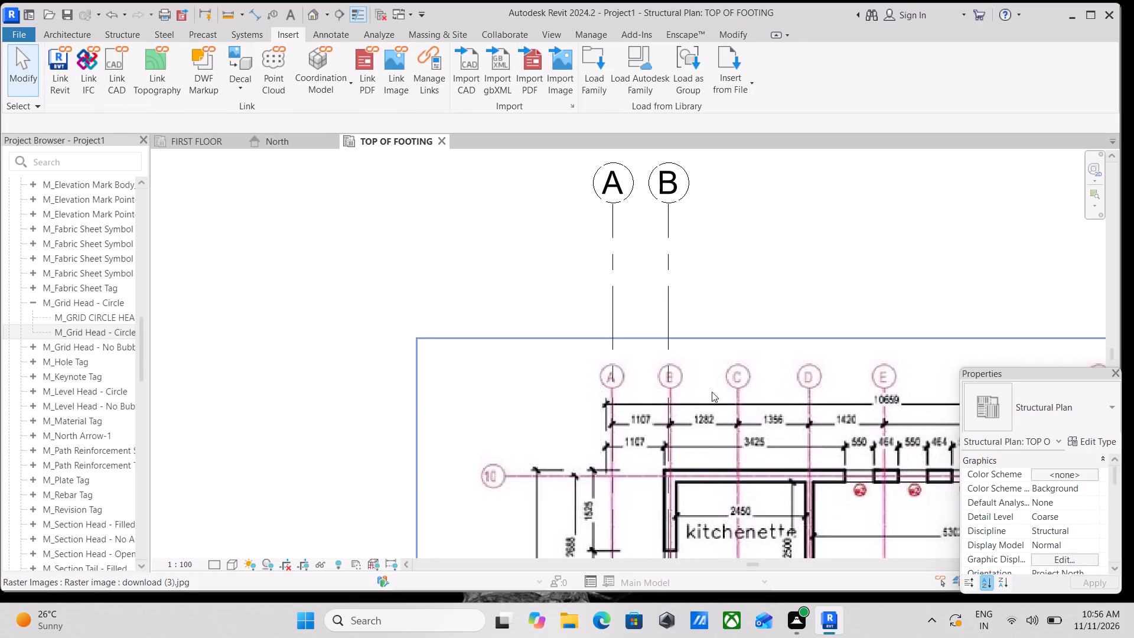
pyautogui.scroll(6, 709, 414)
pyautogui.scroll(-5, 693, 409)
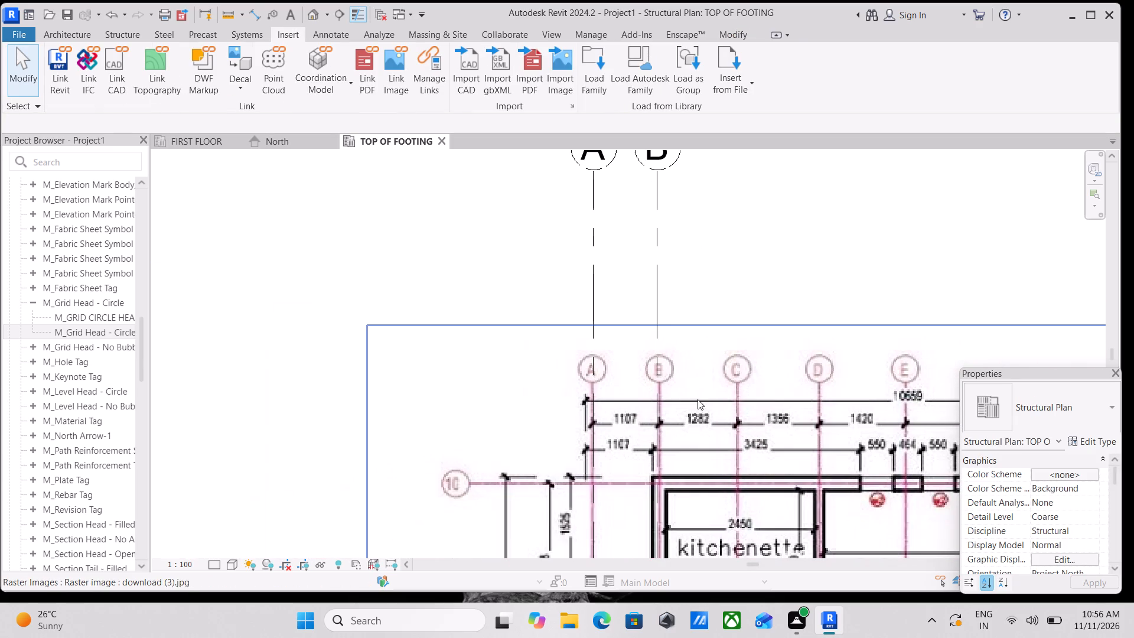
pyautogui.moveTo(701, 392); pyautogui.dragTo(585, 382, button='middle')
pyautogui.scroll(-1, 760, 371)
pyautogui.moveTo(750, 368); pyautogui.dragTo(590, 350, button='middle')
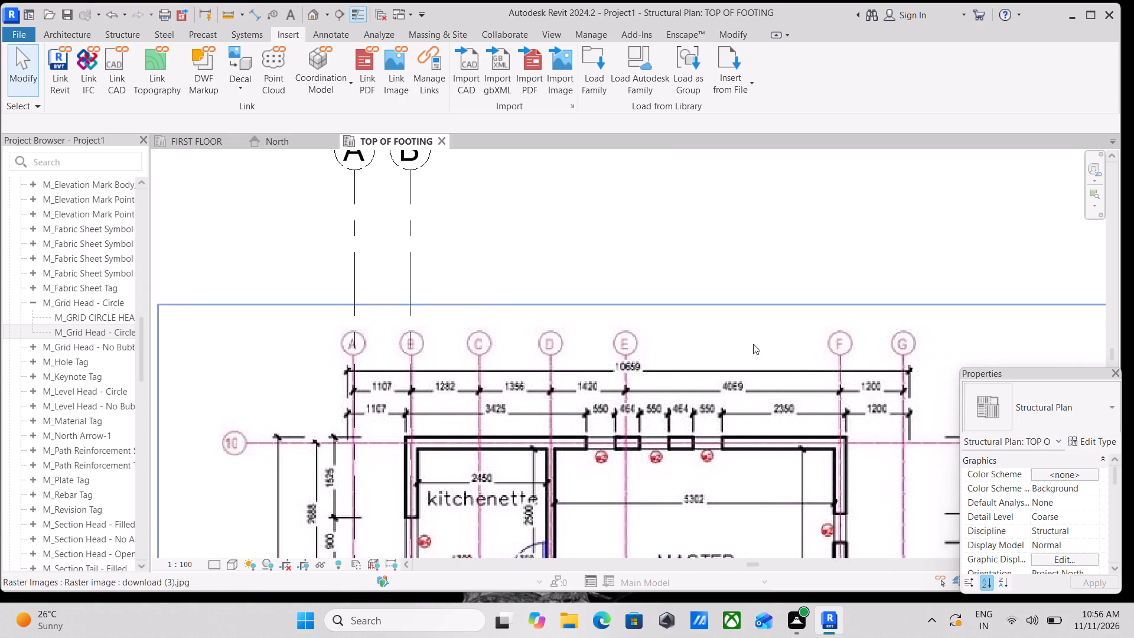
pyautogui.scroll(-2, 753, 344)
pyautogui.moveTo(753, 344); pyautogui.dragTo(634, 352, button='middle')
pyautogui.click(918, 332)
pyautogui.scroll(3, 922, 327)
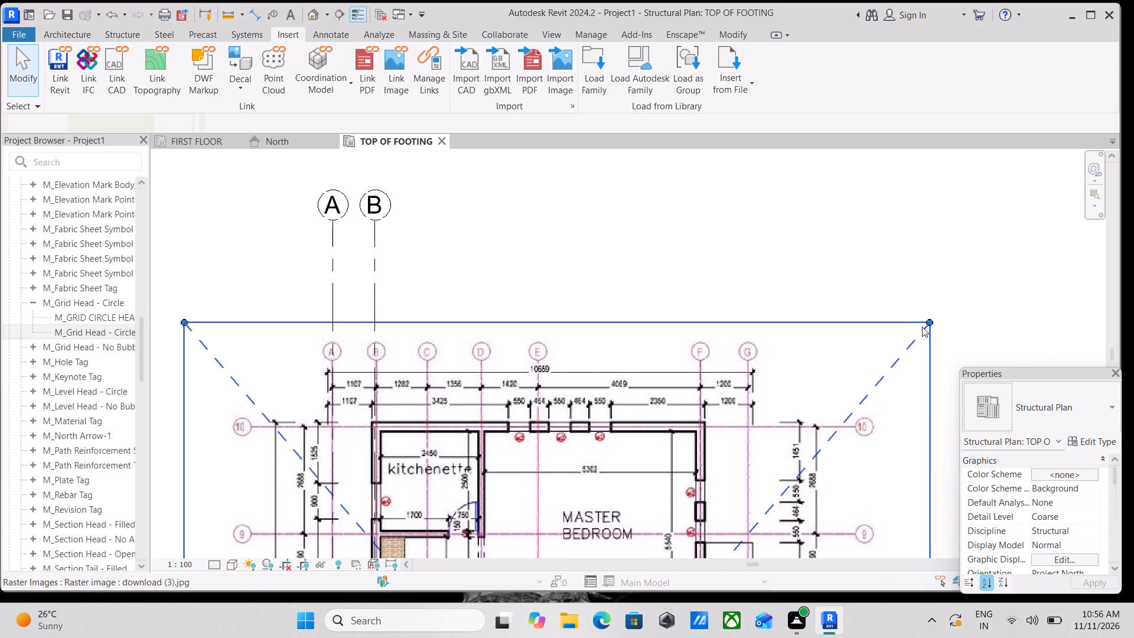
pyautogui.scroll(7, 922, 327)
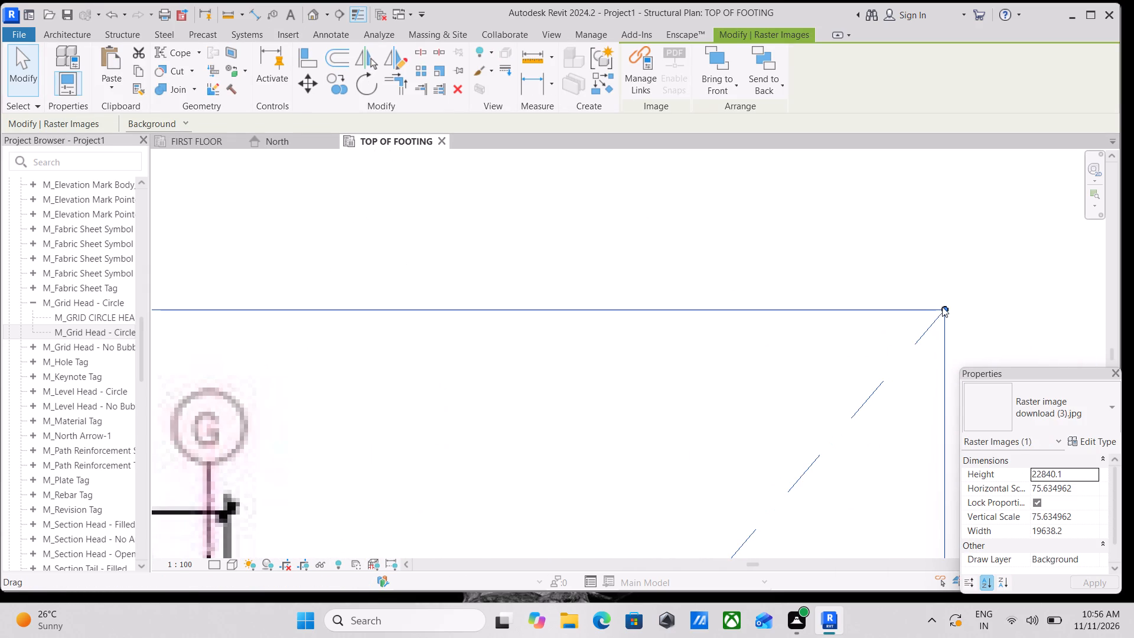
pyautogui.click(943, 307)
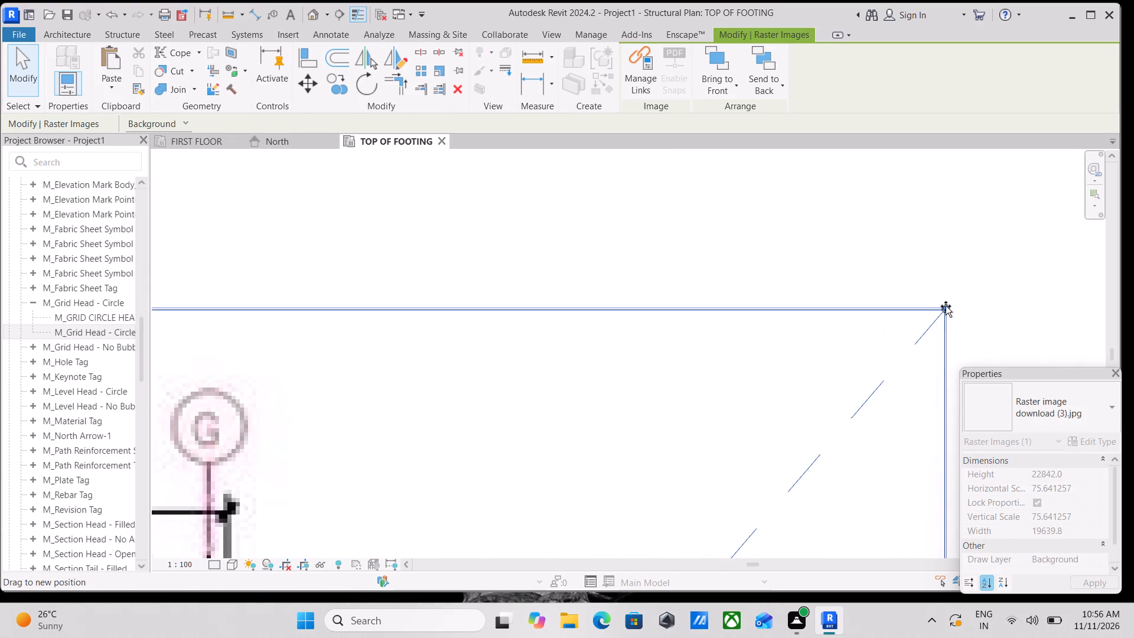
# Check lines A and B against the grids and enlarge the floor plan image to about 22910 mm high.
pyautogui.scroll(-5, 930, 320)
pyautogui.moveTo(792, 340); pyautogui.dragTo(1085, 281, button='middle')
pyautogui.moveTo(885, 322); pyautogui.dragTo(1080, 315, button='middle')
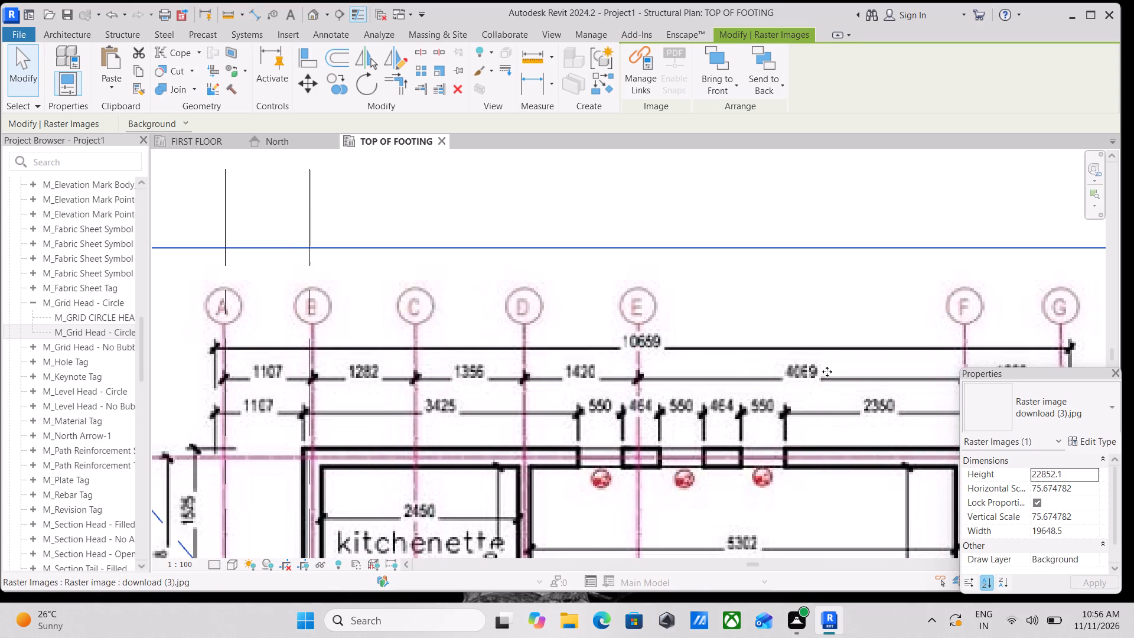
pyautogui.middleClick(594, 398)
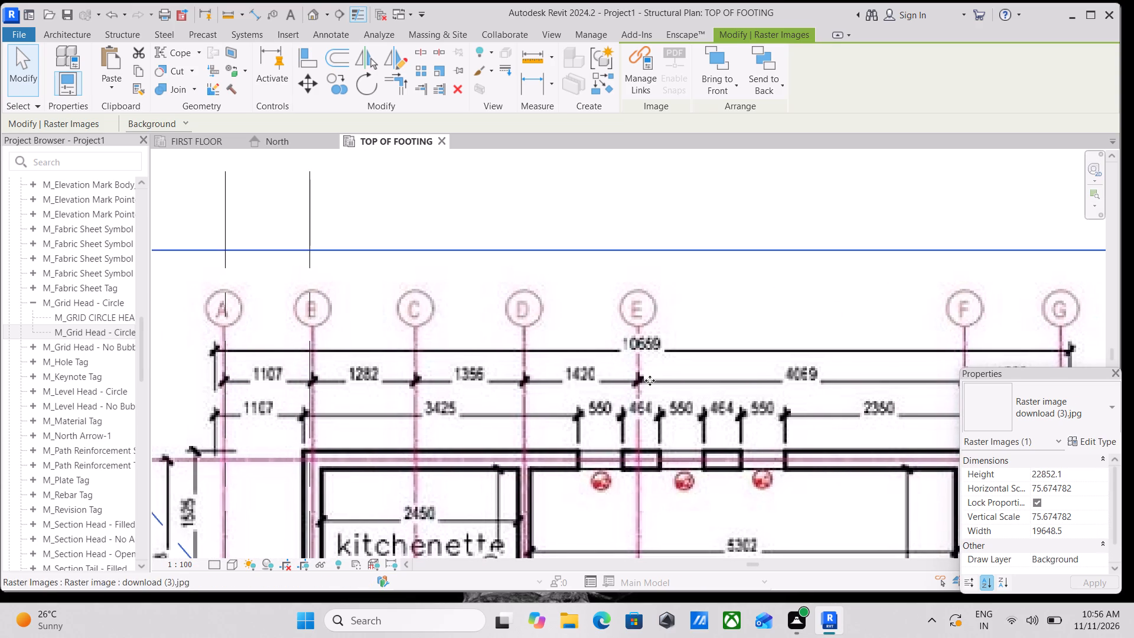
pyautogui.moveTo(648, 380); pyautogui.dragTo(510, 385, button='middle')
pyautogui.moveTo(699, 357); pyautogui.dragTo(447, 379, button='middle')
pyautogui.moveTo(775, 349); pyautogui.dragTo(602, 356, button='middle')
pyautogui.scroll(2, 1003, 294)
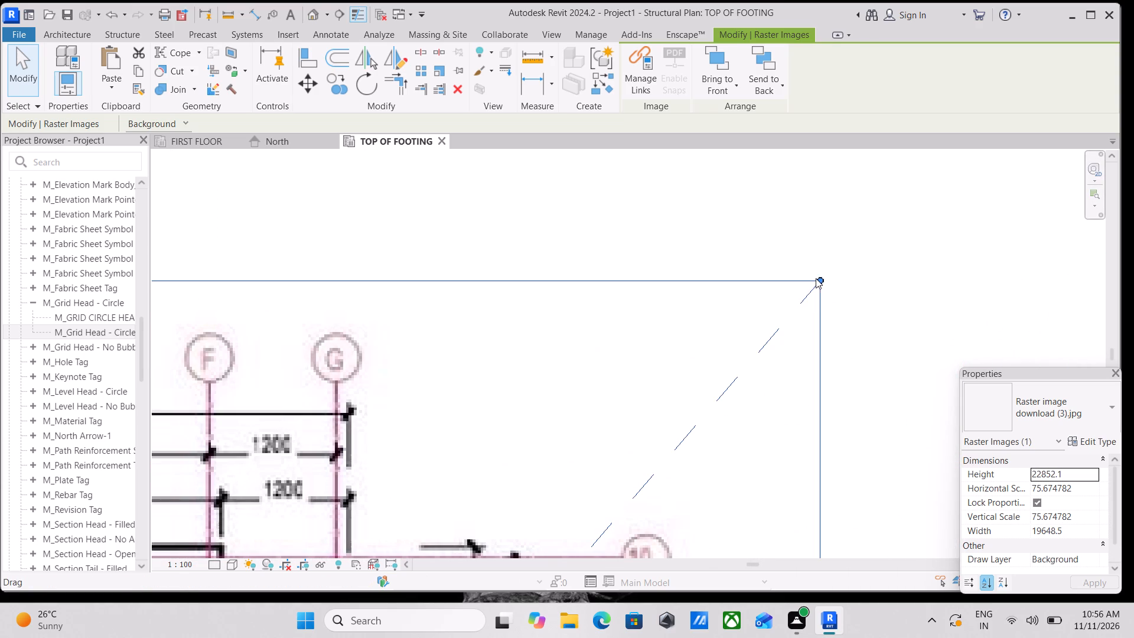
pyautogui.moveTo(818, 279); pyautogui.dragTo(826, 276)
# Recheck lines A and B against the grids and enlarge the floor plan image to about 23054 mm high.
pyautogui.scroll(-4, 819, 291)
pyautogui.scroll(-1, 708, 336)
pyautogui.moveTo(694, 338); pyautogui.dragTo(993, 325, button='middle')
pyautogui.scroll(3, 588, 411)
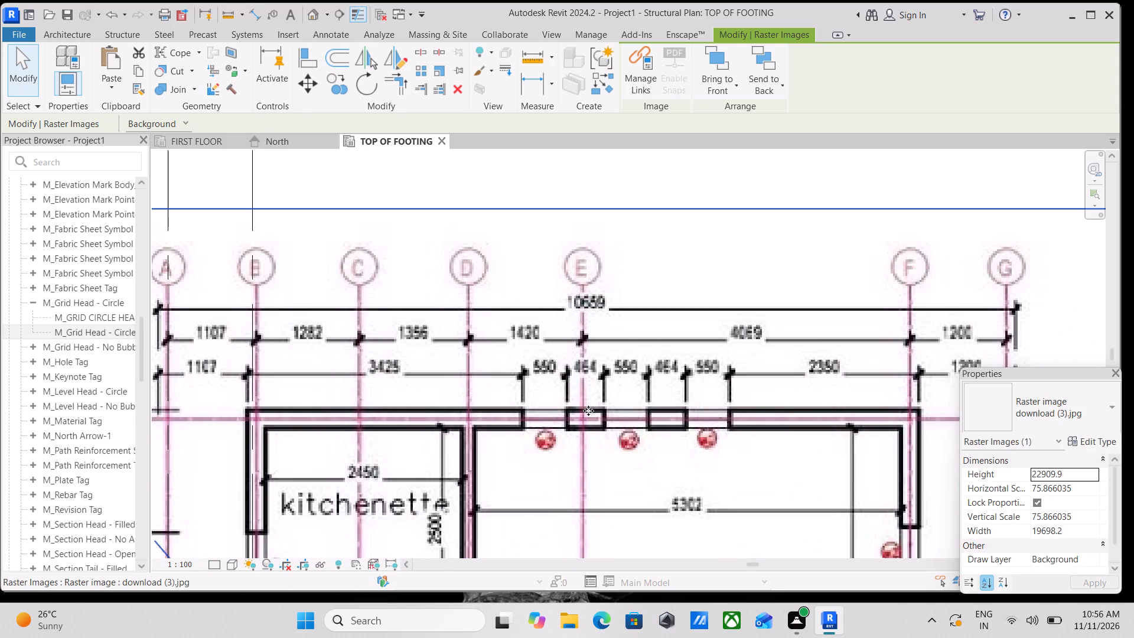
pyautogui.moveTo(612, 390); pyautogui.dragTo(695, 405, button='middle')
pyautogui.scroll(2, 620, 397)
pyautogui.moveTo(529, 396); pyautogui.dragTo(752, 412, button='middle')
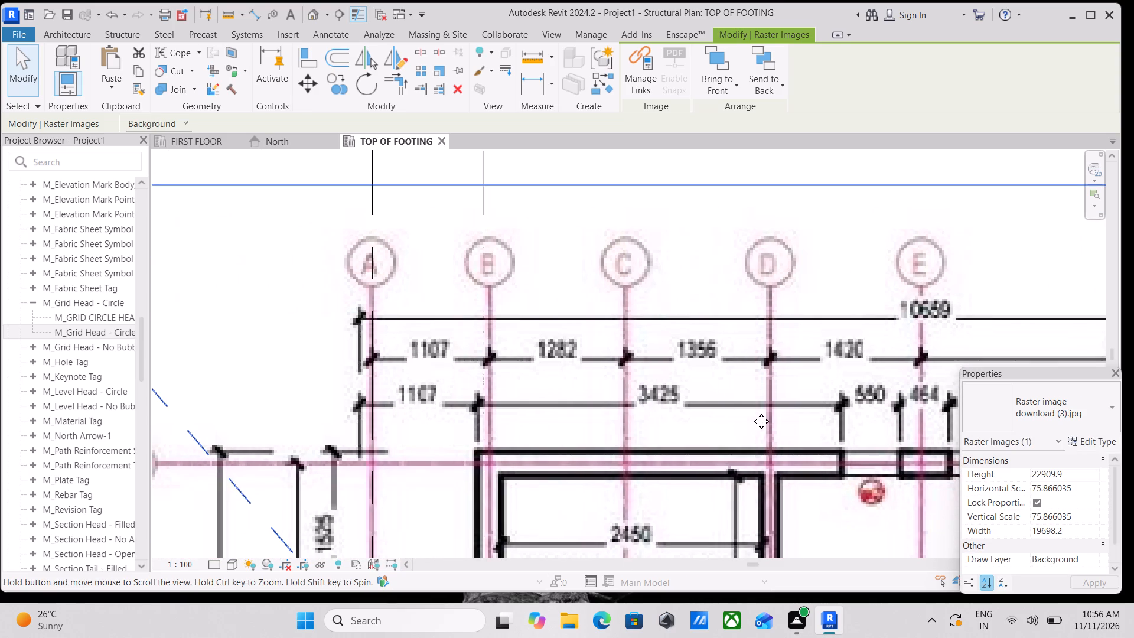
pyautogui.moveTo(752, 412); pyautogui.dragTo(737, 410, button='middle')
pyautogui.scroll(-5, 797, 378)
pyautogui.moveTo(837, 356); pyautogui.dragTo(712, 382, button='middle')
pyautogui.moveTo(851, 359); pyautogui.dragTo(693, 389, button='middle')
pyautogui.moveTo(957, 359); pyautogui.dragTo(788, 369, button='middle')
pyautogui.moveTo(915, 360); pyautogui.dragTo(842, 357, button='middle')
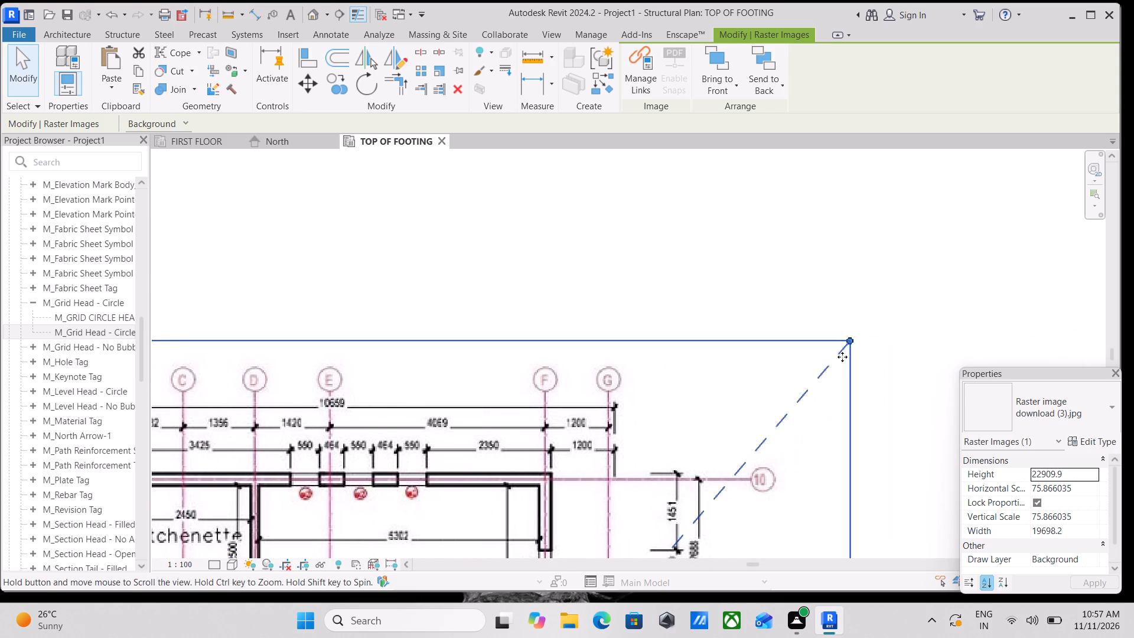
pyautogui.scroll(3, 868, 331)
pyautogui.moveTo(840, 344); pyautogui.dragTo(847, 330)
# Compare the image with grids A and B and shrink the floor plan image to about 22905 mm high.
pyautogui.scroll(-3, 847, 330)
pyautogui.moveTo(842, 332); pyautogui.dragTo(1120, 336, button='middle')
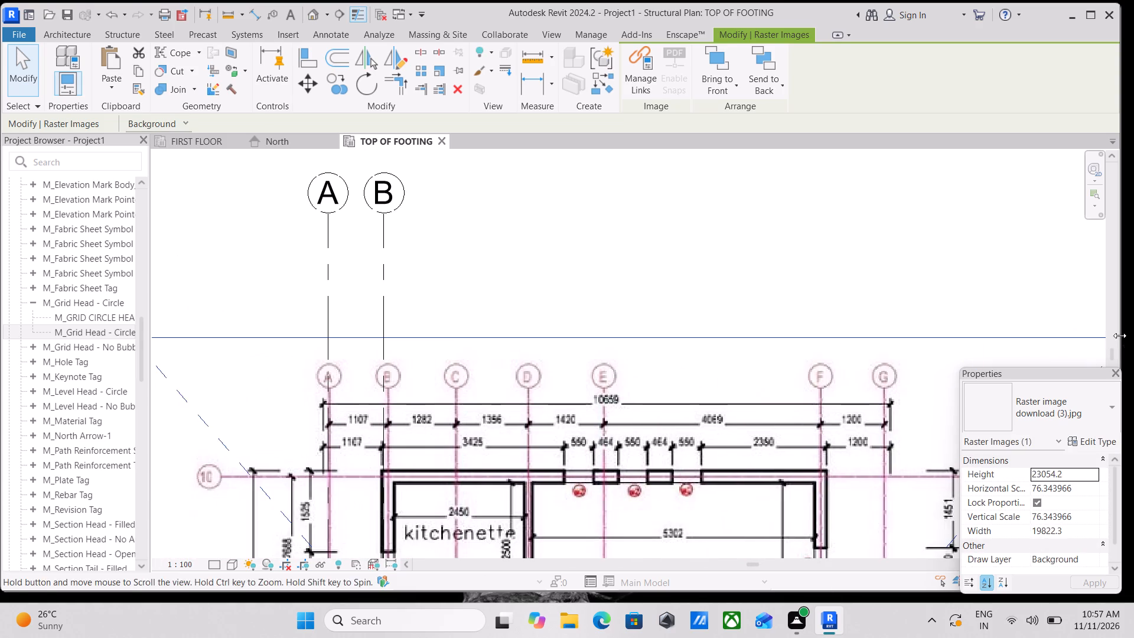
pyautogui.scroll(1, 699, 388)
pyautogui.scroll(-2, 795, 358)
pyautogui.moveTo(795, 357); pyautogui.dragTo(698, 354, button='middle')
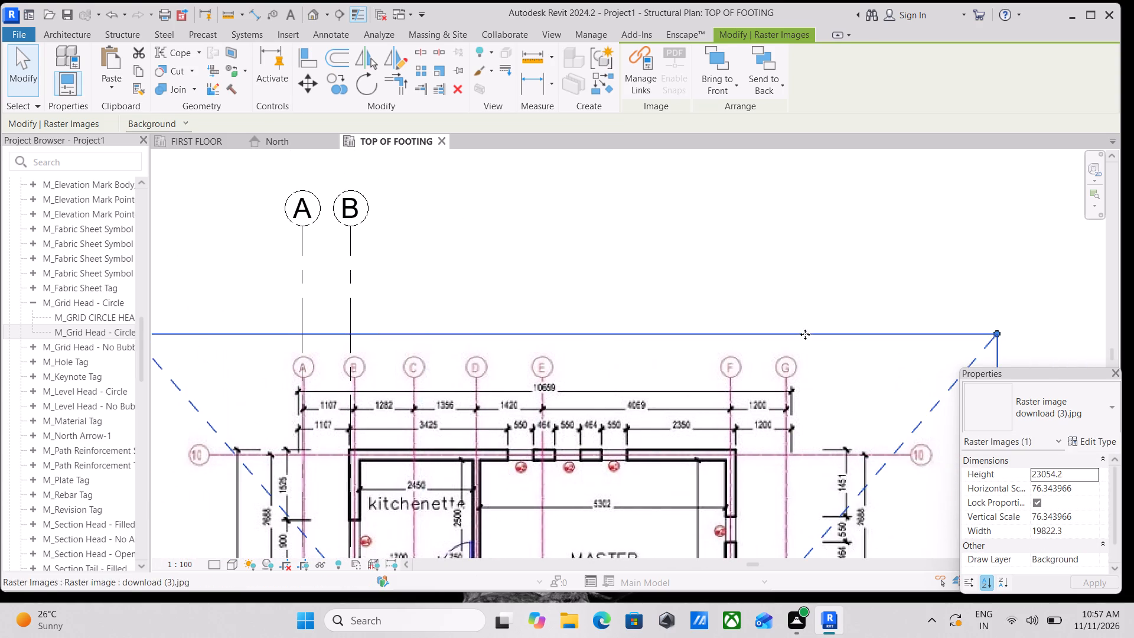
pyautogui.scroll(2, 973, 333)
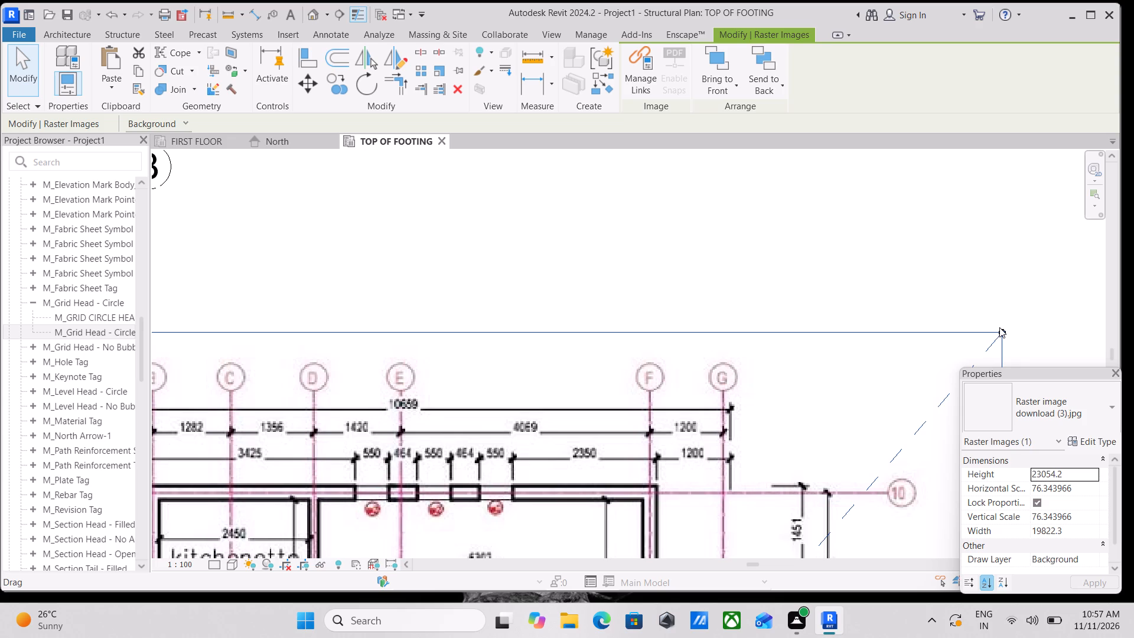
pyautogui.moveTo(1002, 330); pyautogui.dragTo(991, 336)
# Fine-tune the floor plan image's size to about 22760 mm high by 19570 mm wide, comparing lines A and B with the grids.
pyautogui.scroll(-4, 991, 336)
pyautogui.moveTo(1004, 340); pyautogui.dragTo(1045, 339, button='middle')
pyautogui.scroll(1, 1045, 338)
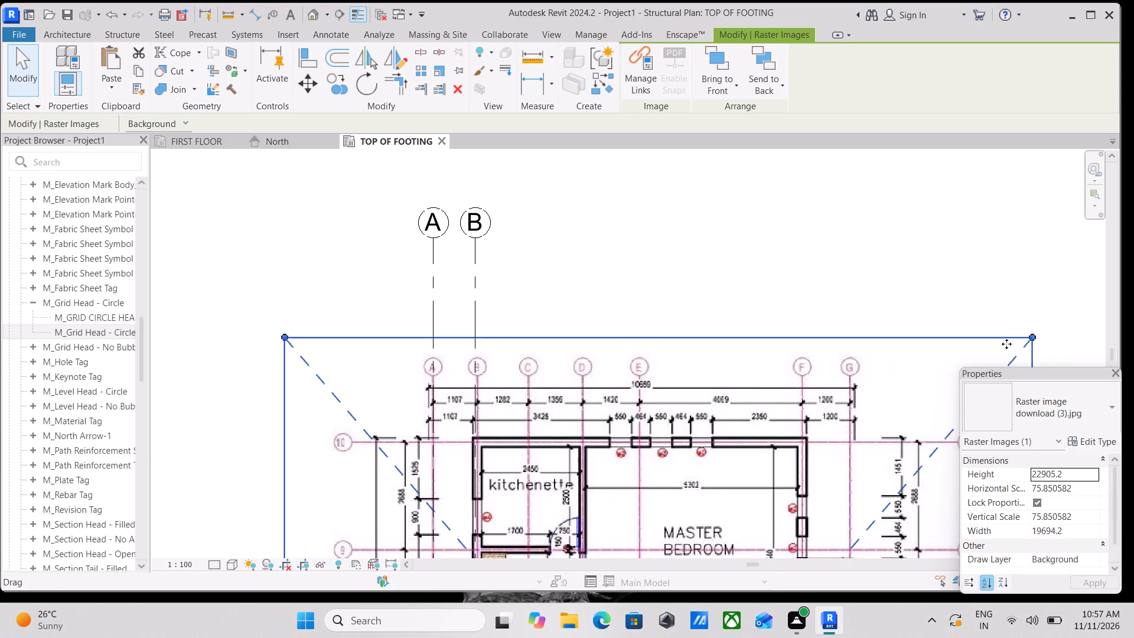
pyautogui.moveTo(1033, 335); pyautogui.dragTo(1043, 317)
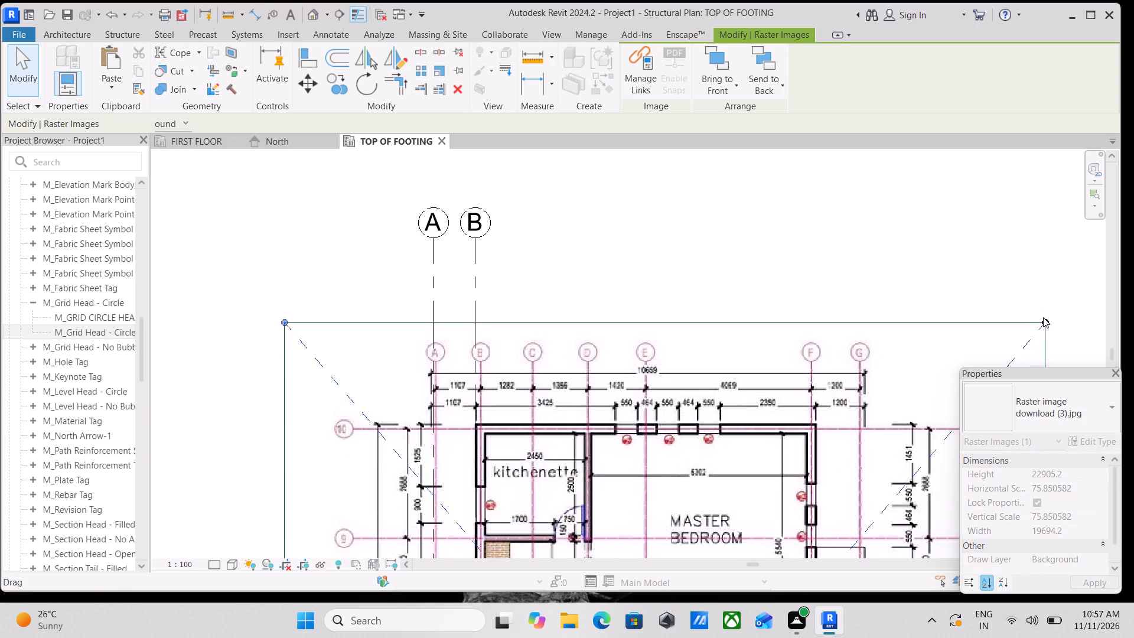
pyautogui.moveTo(1043, 321); pyautogui.dragTo(1037, 327)
pyautogui.moveTo(1037, 327); pyautogui.dragTo(1030, 331)
pyautogui.click(1030, 331)
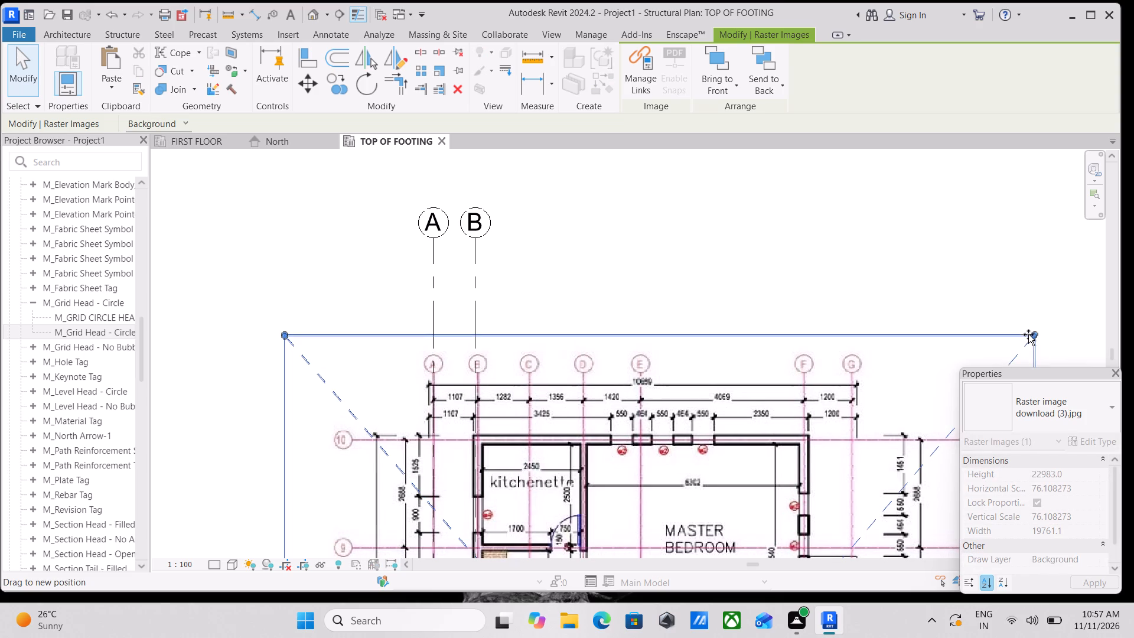
pyautogui.moveTo(1029, 336); pyautogui.dragTo(1022, 339)
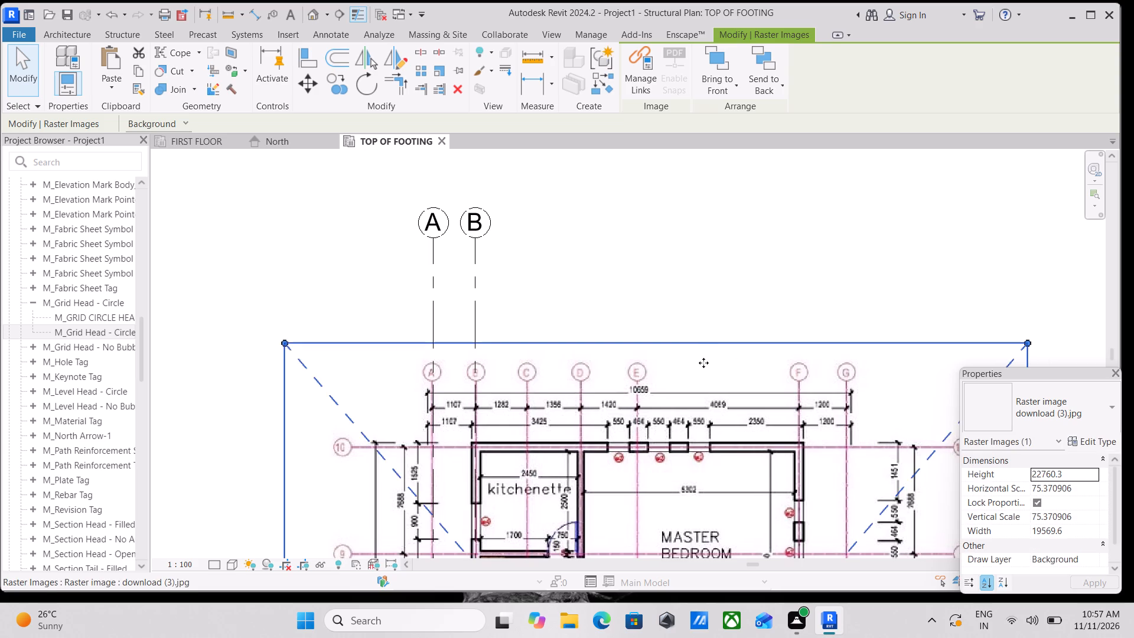
pyautogui.scroll(4, 700, 363)
pyautogui.moveTo(726, 374); pyautogui.dragTo(881, 362, button='middle')
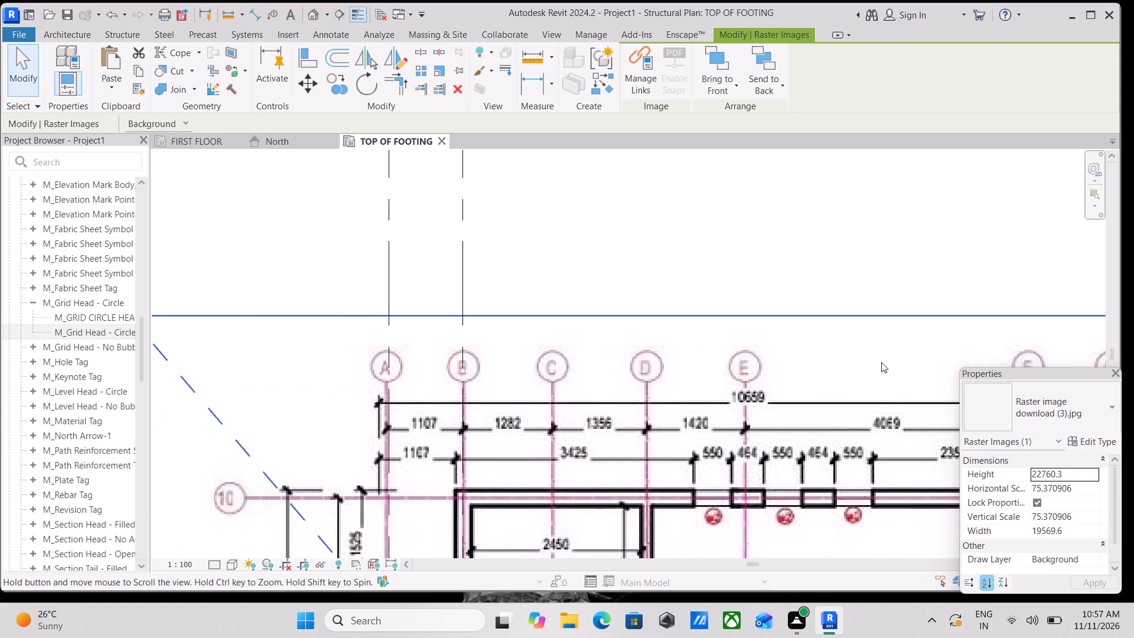
# Start a new grid for line C at the top end of the floor plan image.
pyautogui.scroll(-5, 881, 362)
pyautogui.moveTo(894, 333); pyautogui.dragTo(915, 370, button='middle')
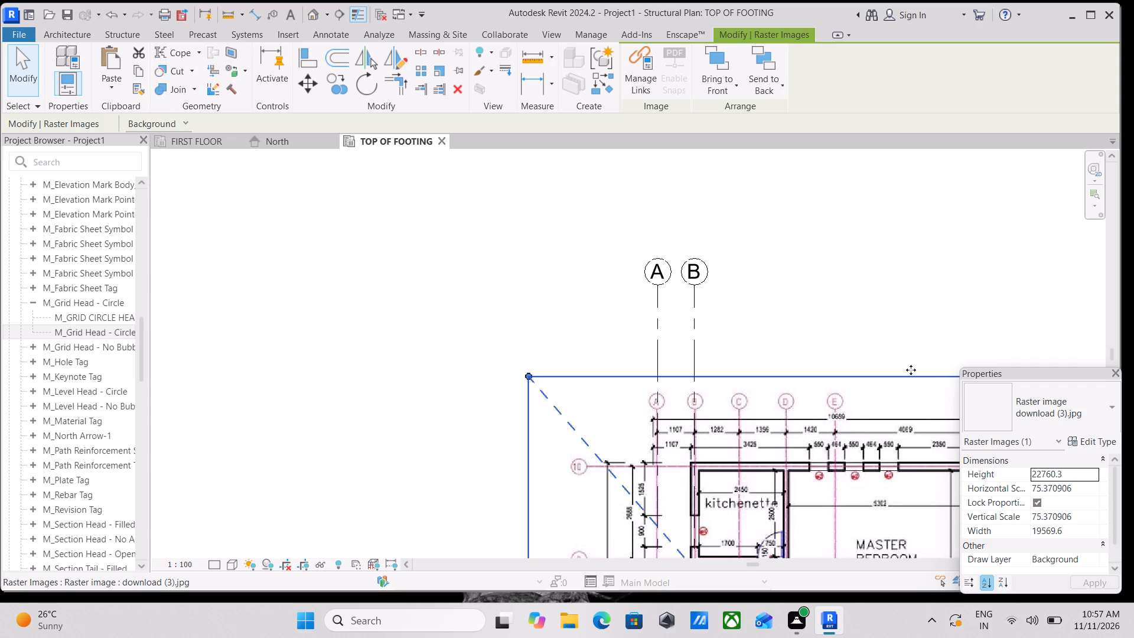
pyautogui.scroll(2, 1125, 185)
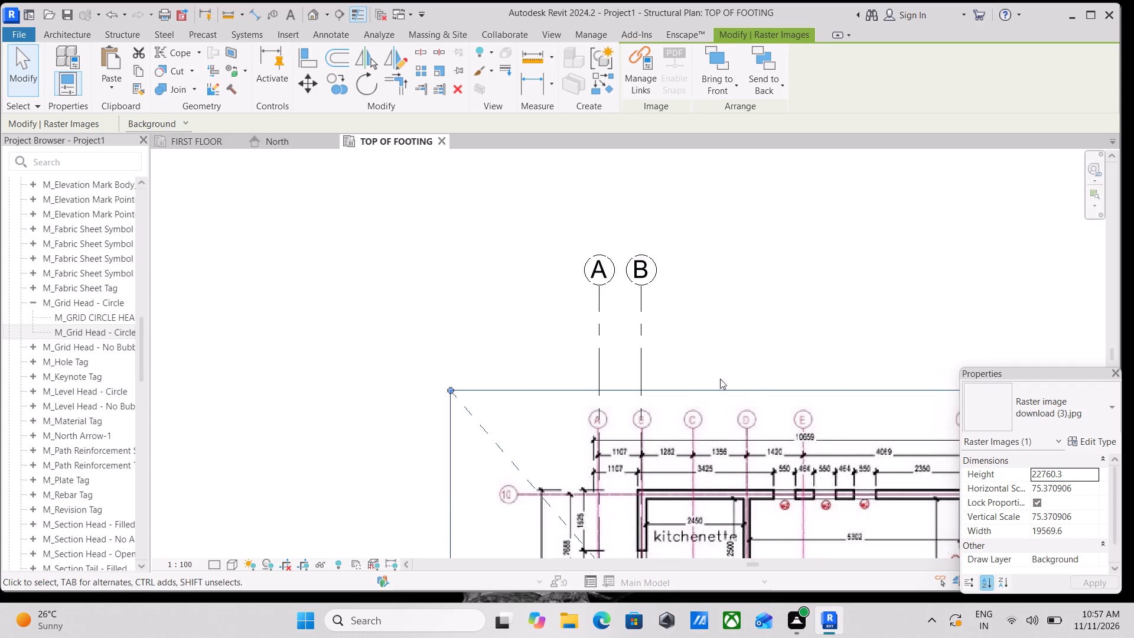
pyautogui.scroll(1, 703, 379)
pyautogui.write('GR')
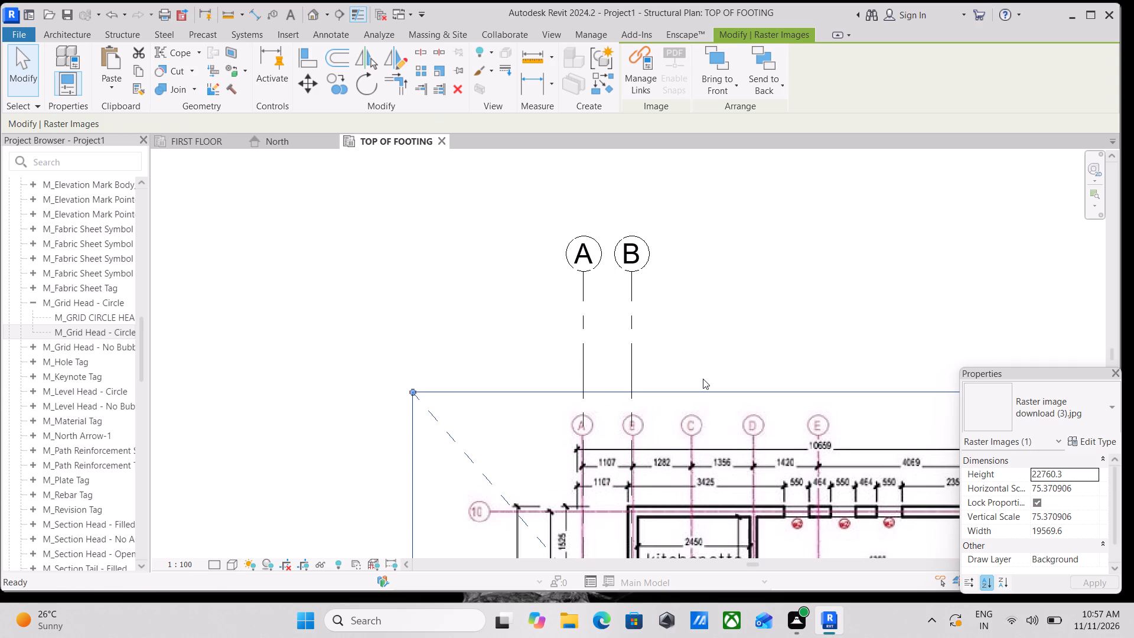
pyautogui.scroll(6, 706, 460)
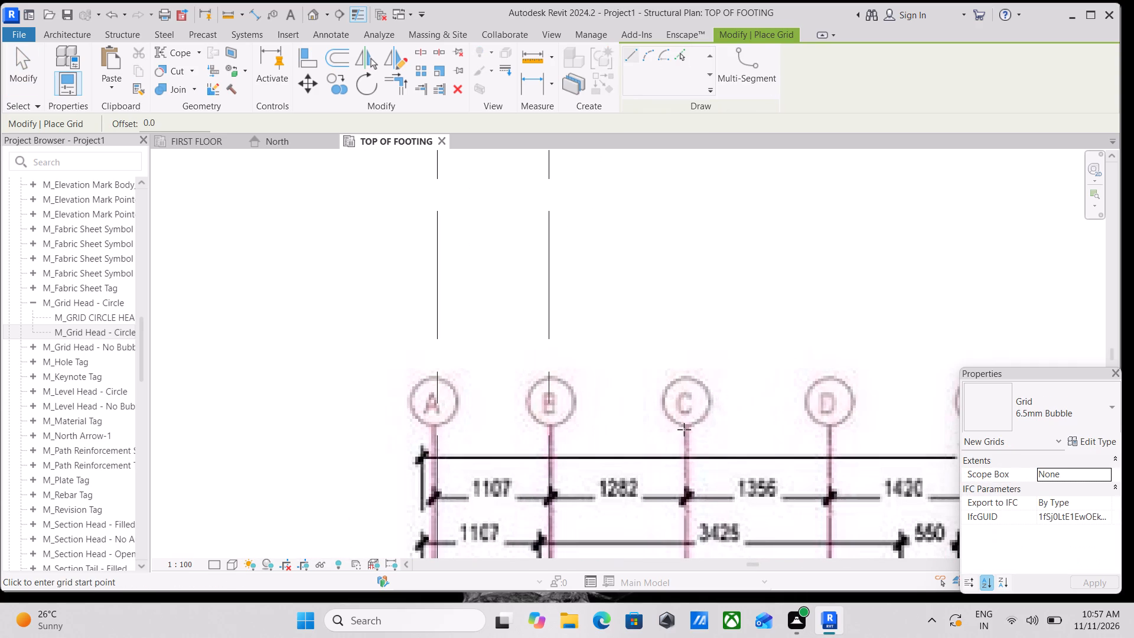
pyautogui.scroll(-3, 685, 427)
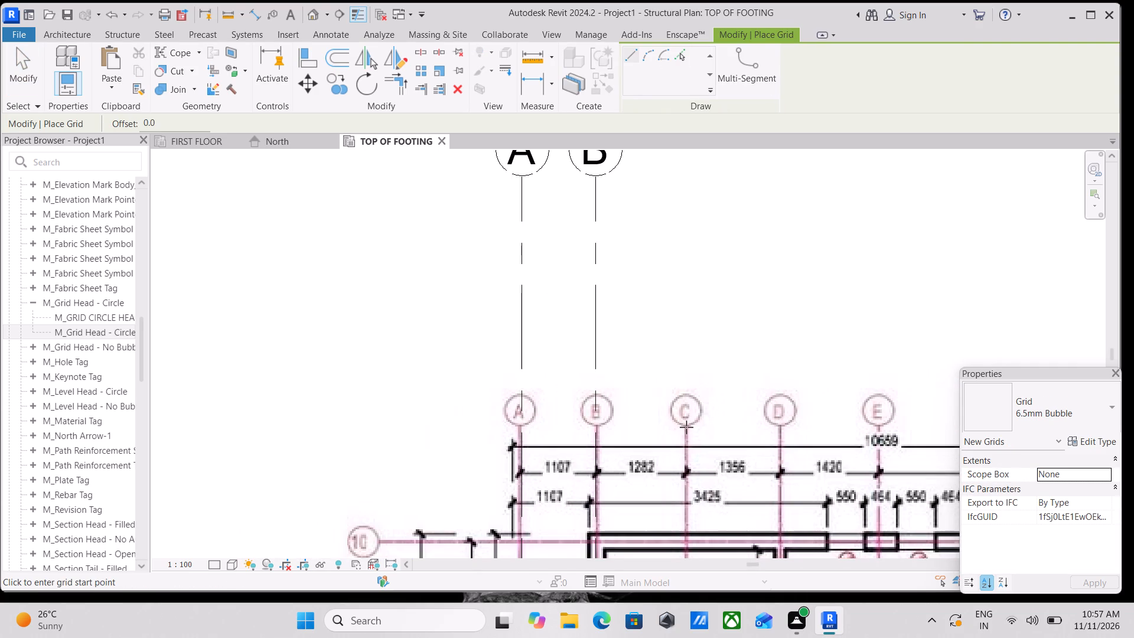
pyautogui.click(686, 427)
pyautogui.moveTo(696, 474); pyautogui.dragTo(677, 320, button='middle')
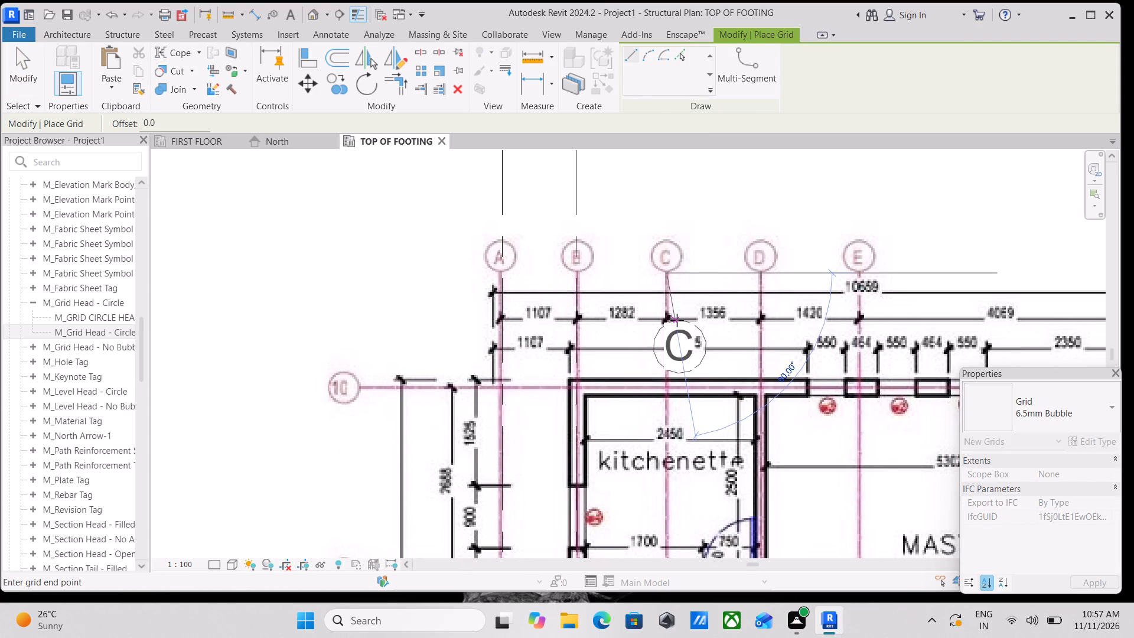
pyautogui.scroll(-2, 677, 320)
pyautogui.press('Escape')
# Draw vertical grid C upward from the image's lower C bubble, about 1359 mm from grid B, ending level with heads A and B.
pyautogui.moveTo(684, 262); pyautogui.dragTo(710, 294, button='middle')
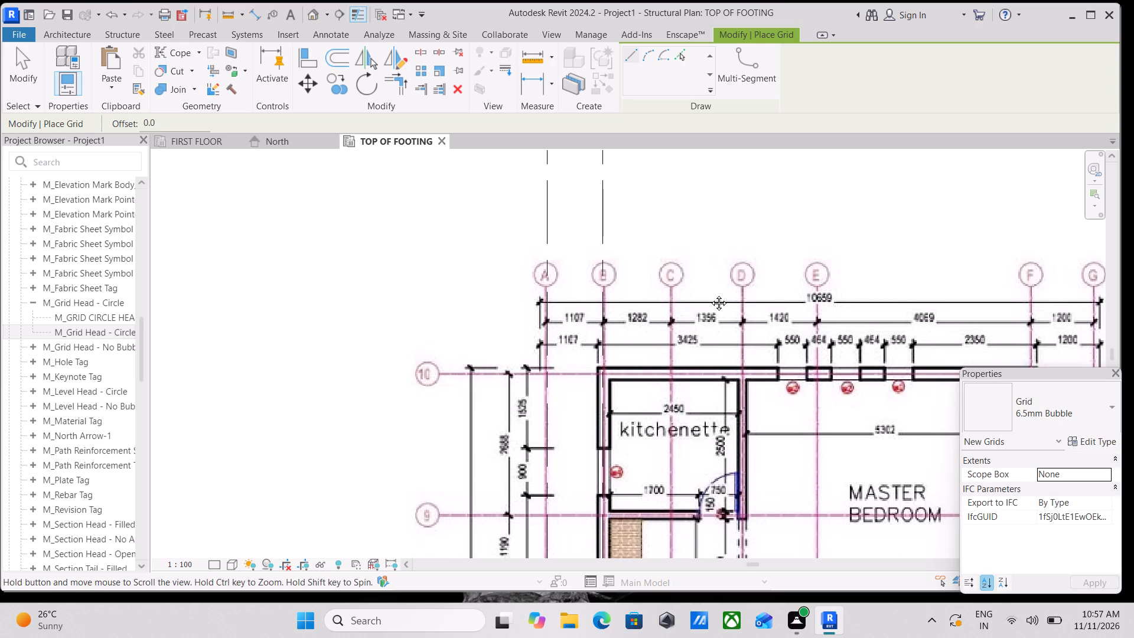
pyautogui.moveTo(710, 294); pyautogui.dragTo(713, 298, button='middle')
pyautogui.scroll(-7, 713, 298)
pyautogui.moveTo(734, 350); pyautogui.dragTo(767, 136, button='middle')
pyautogui.scroll(1, 727, 593)
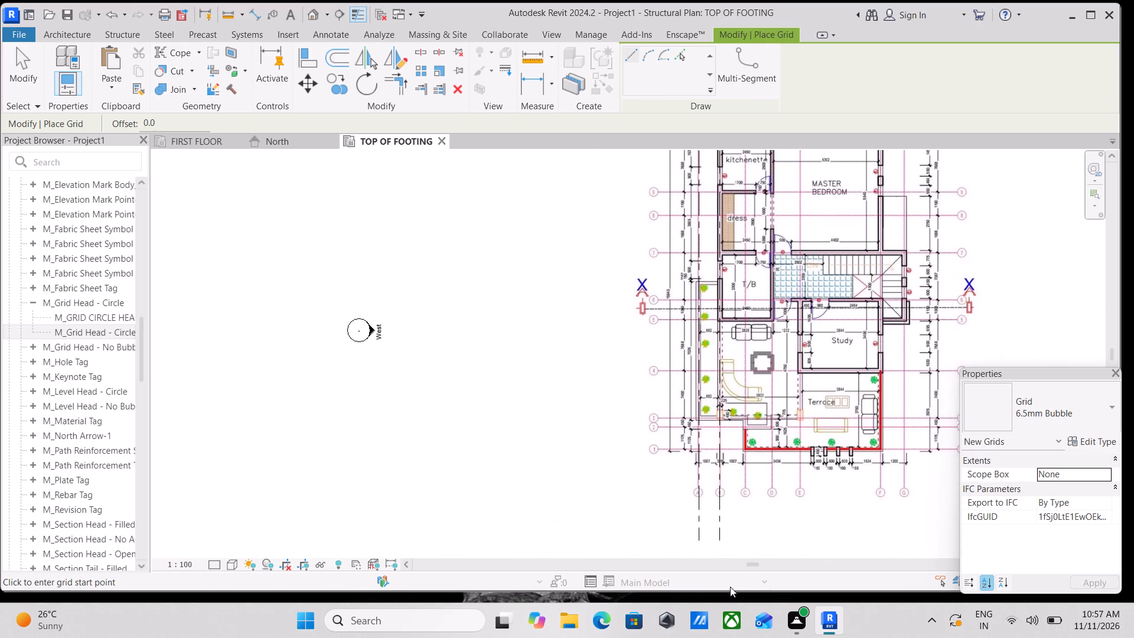
pyautogui.scroll(1, 730, 587)
pyautogui.scroll(11, 757, 499)
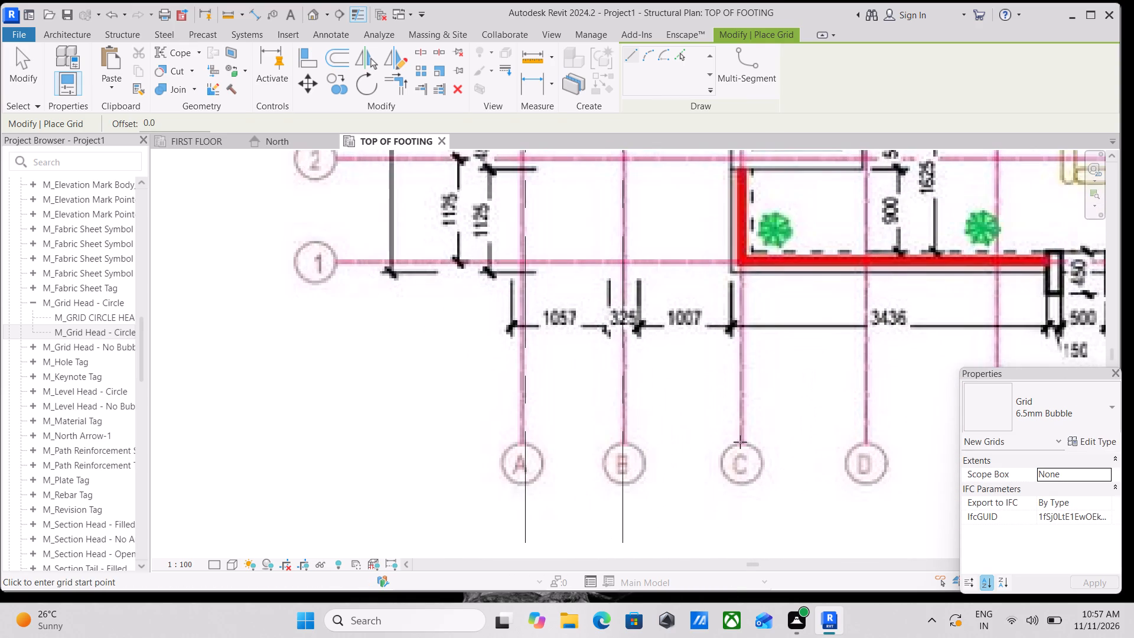
pyautogui.scroll(2, 741, 440)
pyautogui.click(742, 442)
pyautogui.scroll(-2, 733, 275)
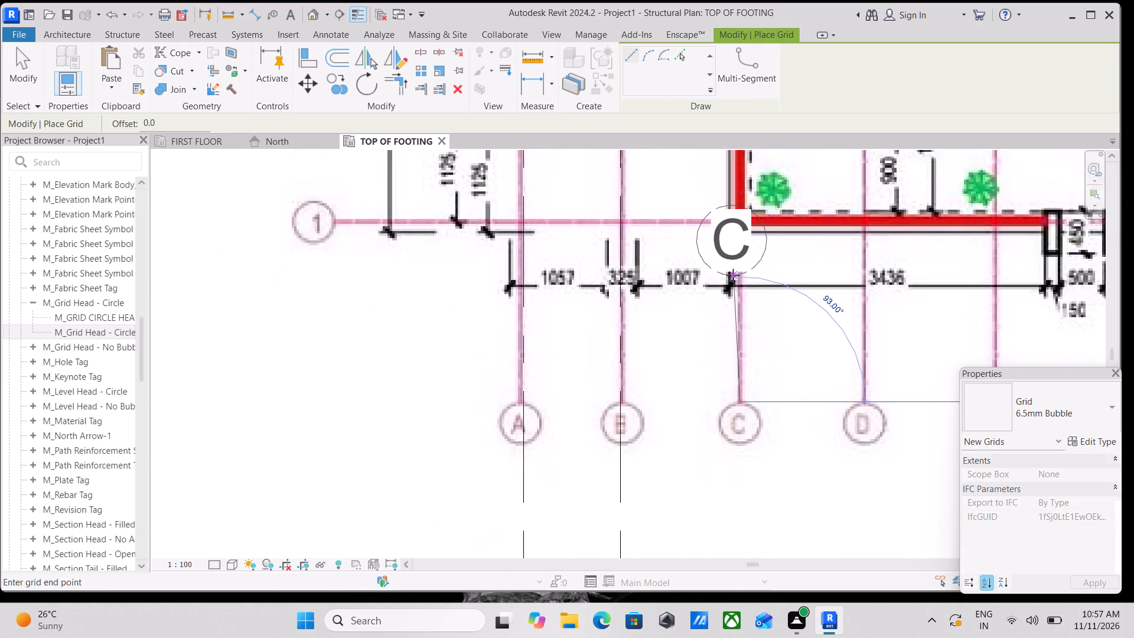
pyautogui.moveTo(733, 275); pyautogui.dragTo(769, 405, button='middle')
pyautogui.scroll(-3, 773, 338)
pyautogui.moveTo(773, 338); pyautogui.dragTo(757, 506, button='middle')
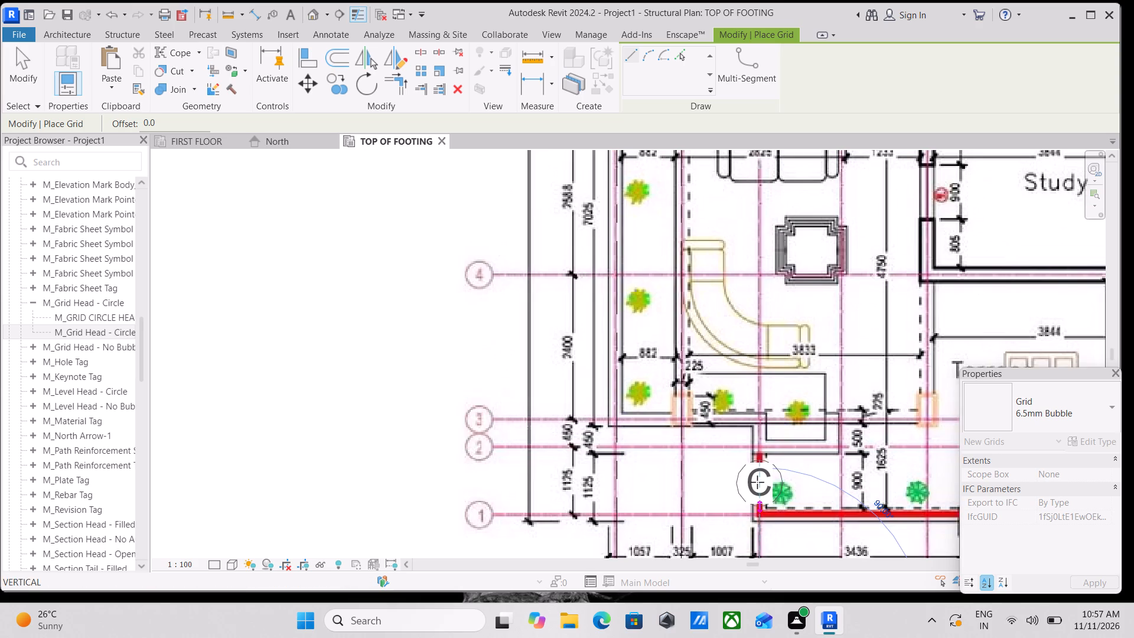
pyautogui.scroll(-2, 788, 282)
pyautogui.moveTo(788, 282); pyautogui.dragTo(780, 342, button='middle')
pyautogui.scroll(-1, 756, 224)
pyautogui.moveTo(756, 224); pyautogui.dragTo(760, 437, button='middle')
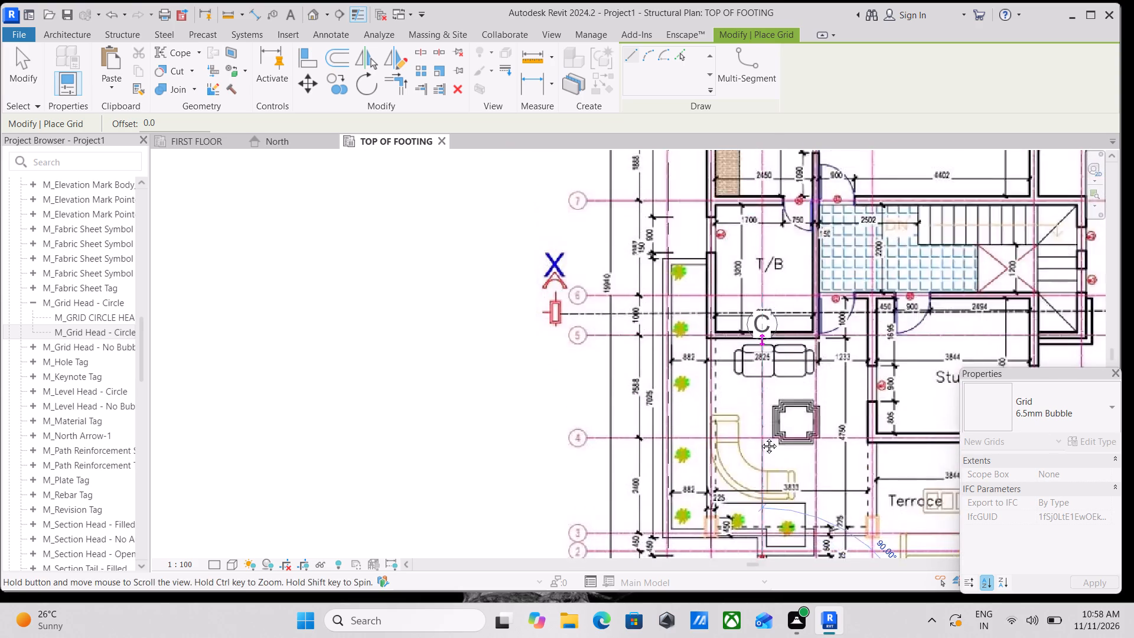
pyautogui.moveTo(760, 437); pyautogui.dragTo(757, 470, button='middle')
pyautogui.scroll(-1, 757, 470)
pyautogui.moveTo(754, 224); pyautogui.dragTo(741, 401, button='middle')
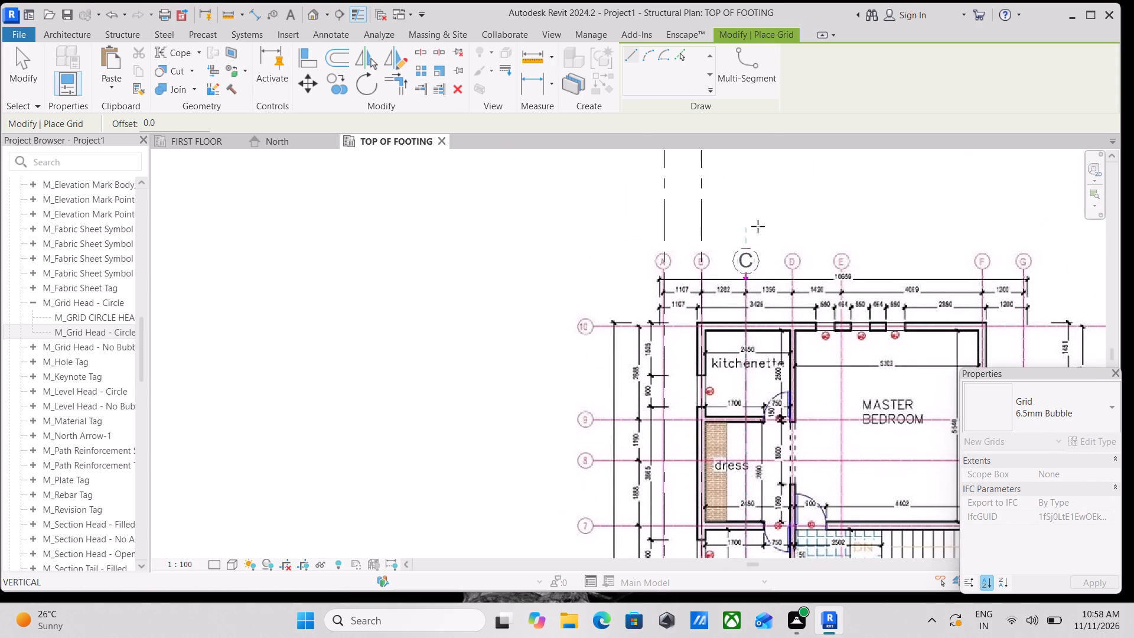
pyautogui.moveTo(759, 211); pyautogui.dragTo(742, 342, button='middle')
pyautogui.scroll(1, 726, 268)
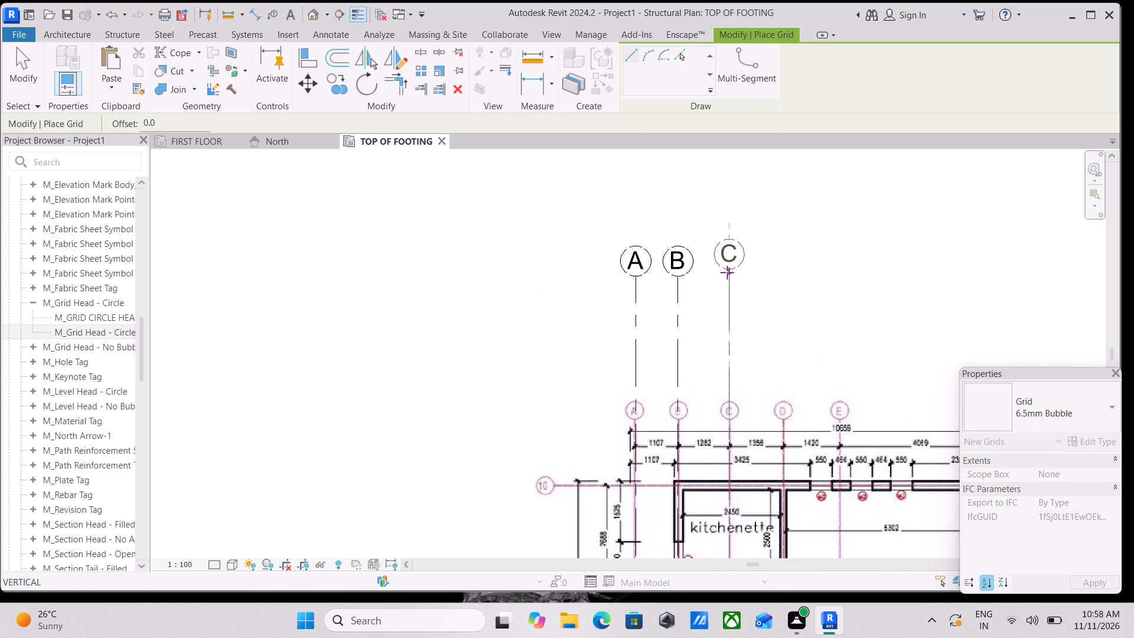
pyautogui.click(727, 274)
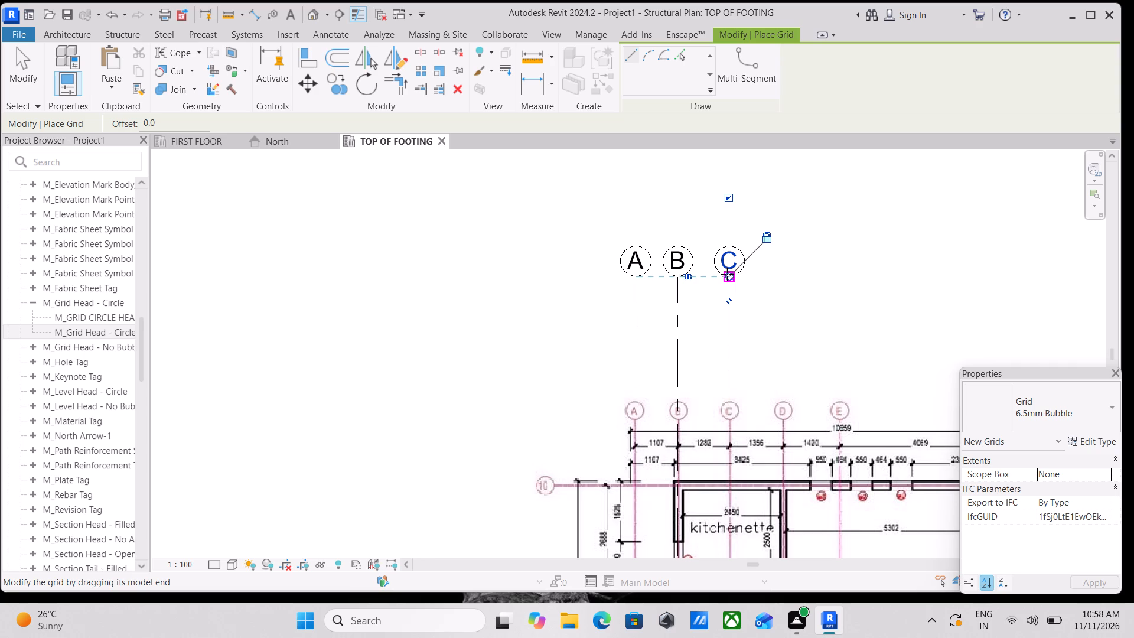
# Draw vertical grid D upward from the image's lower D bubble along line D, aligning its head with grids A, B and C.
pyautogui.scroll(3, 784, 398)
pyautogui.scroll(-3, 817, 351)
pyautogui.moveTo(806, 343); pyautogui.dragTo(746, 244, button='middle')
pyautogui.scroll(-2, 768, 392)
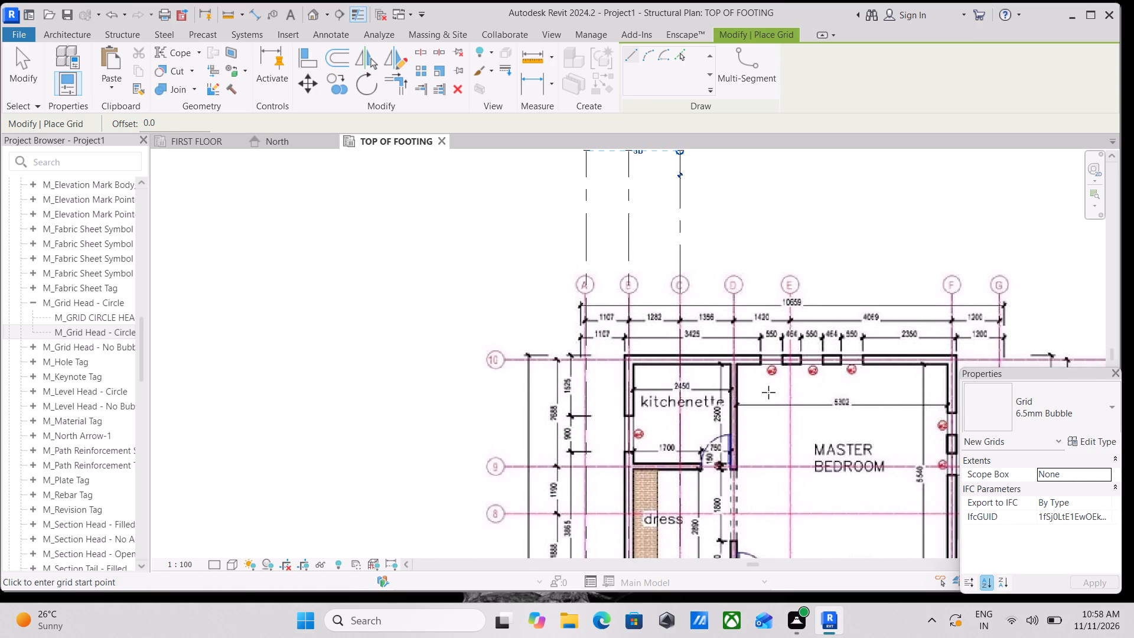
pyautogui.moveTo(768, 392); pyautogui.dragTo(786, 263, button='middle')
pyautogui.moveTo(786, 398); pyautogui.dragTo(790, 253, button='middle')
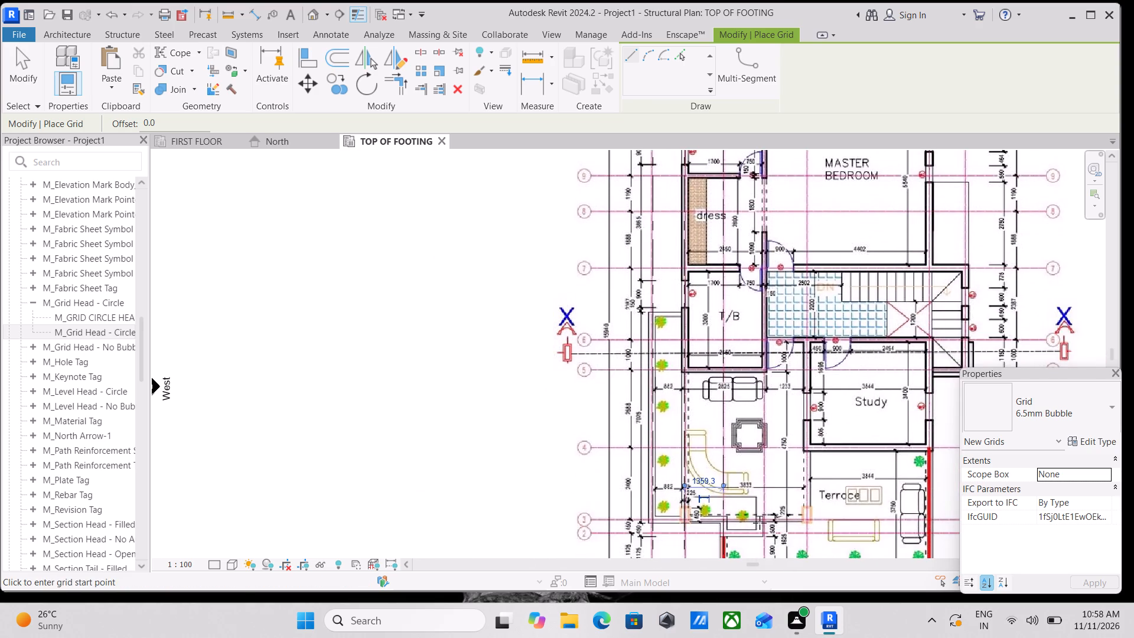
pyautogui.moveTo(759, 521); pyautogui.dragTo(782, 313, button='middle')
pyautogui.scroll(4, 781, 398)
pyautogui.scroll(5, 803, 442)
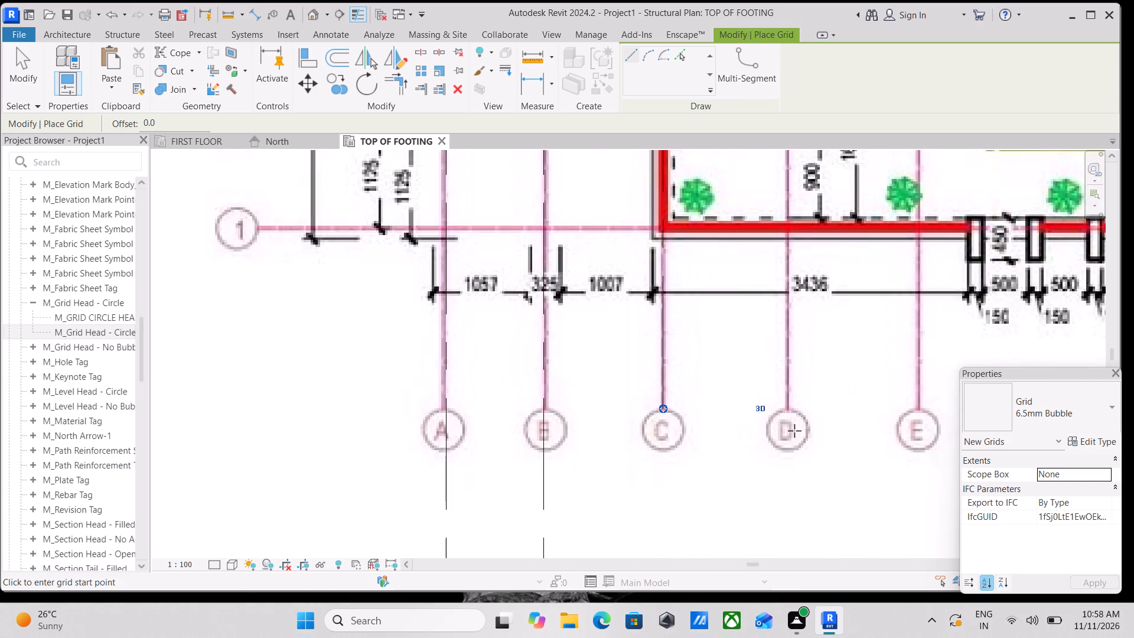
pyautogui.scroll(7, 794, 431)
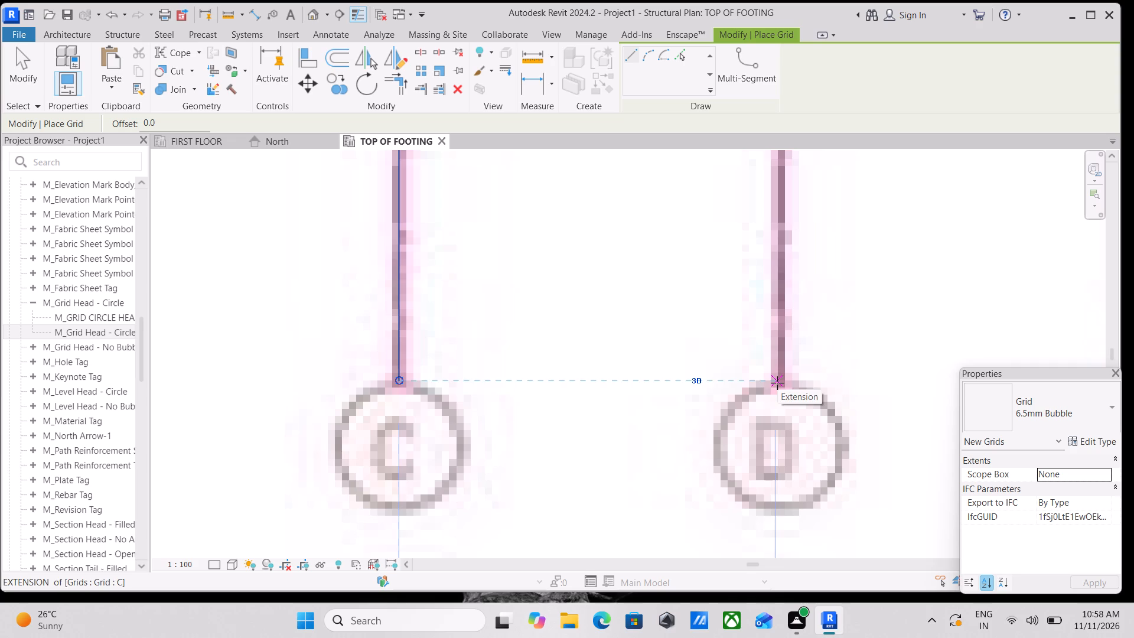
pyautogui.click(779, 382)
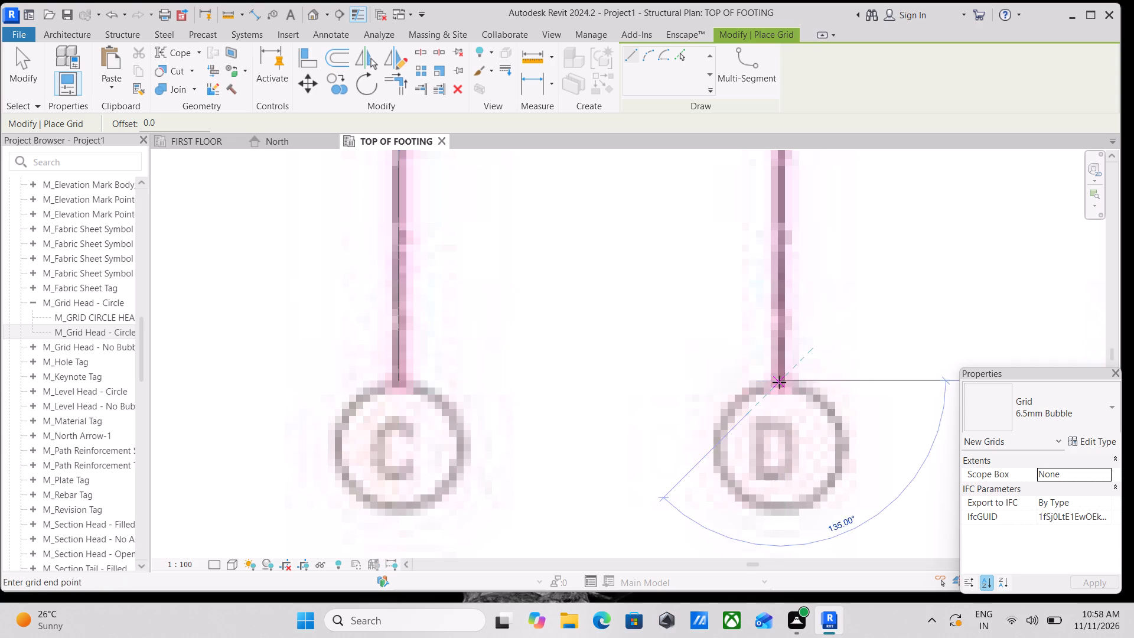
pyautogui.scroll(-2, 784, 252)
pyautogui.moveTo(784, 252); pyautogui.dragTo(801, 463, button='middle')
pyautogui.scroll(-2, 811, 226)
pyautogui.moveTo(811, 226); pyautogui.dragTo(810, 398, button='middle')
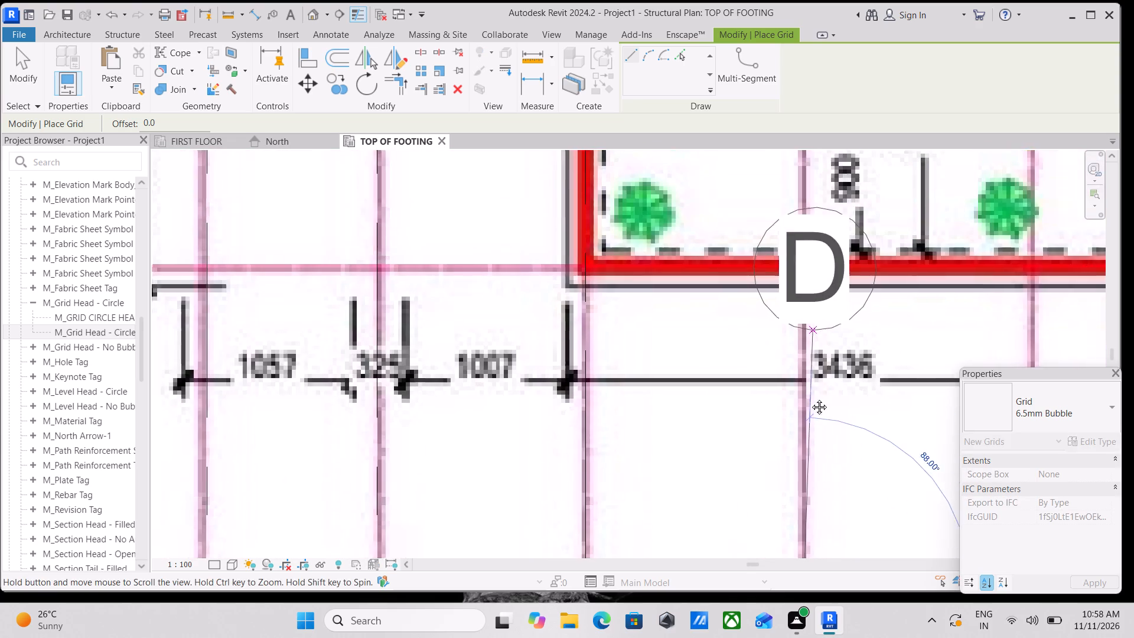
pyautogui.moveTo(810, 398); pyautogui.dragTo(810, 421, button='middle')
pyautogui.scroll(-1, 812, 255)
pyautogui.moveTo(812, 255); pyautogui.dragTo(813, 359, button='middle')
pyautogui.scroll(-3, 803, 282)
pyautogui.moveTo(803, 282); pyautogui.dragTo(809, 358, button='middle')
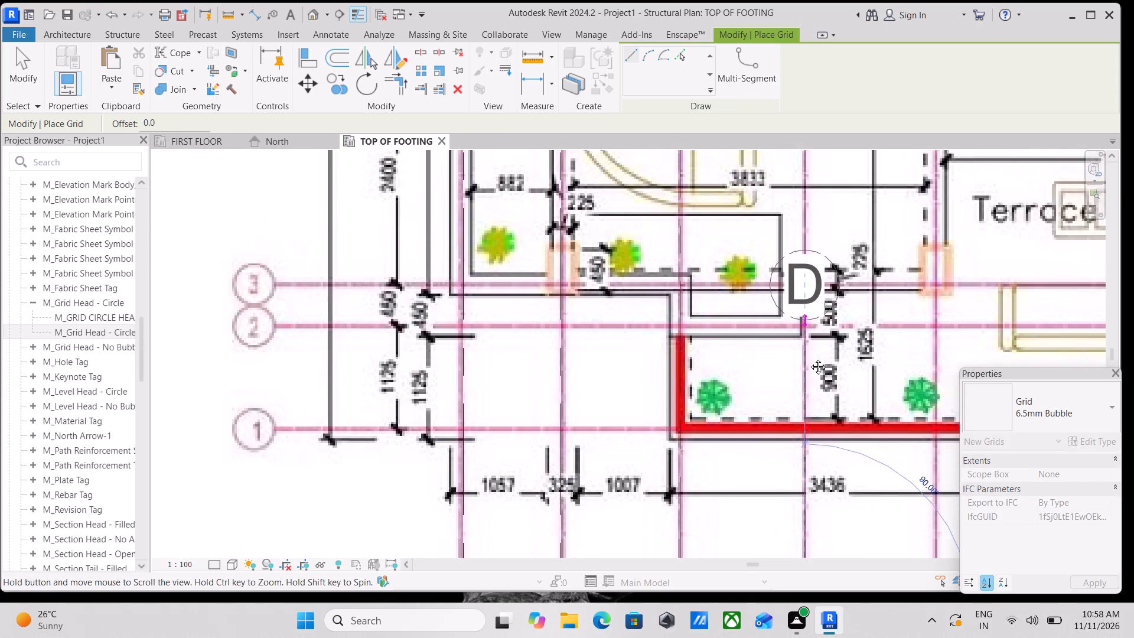
pyautogui.moveTo(809, 358); pyautogui.dragTo(809, 436, button='middle')
pyautogui.moveTo(815, 269); pyautogui.dragTo(827, 454, button='middle')
pyautogui.moveTo(839, 261); pyautogui.dragTo(820, 369, button='middle')
pyautogui.moveTo(812, 293); pyautogui.dragTo(817, 531, button='middle')
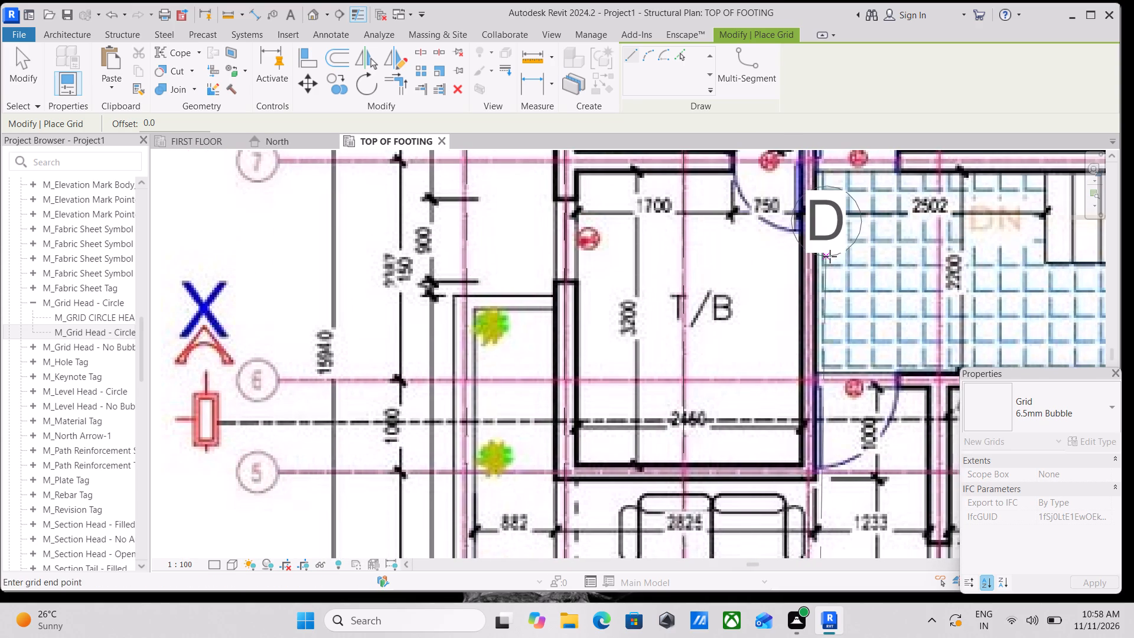
pyautogui.moveTo(830, 256); pyautogui.dragTo(816, 445, button='middle')
pyautogui.moveTo(796, 320); pyautogui.dragTo(784, 503, button='middle')
pyautogui.scroll(-1, 784, 503)
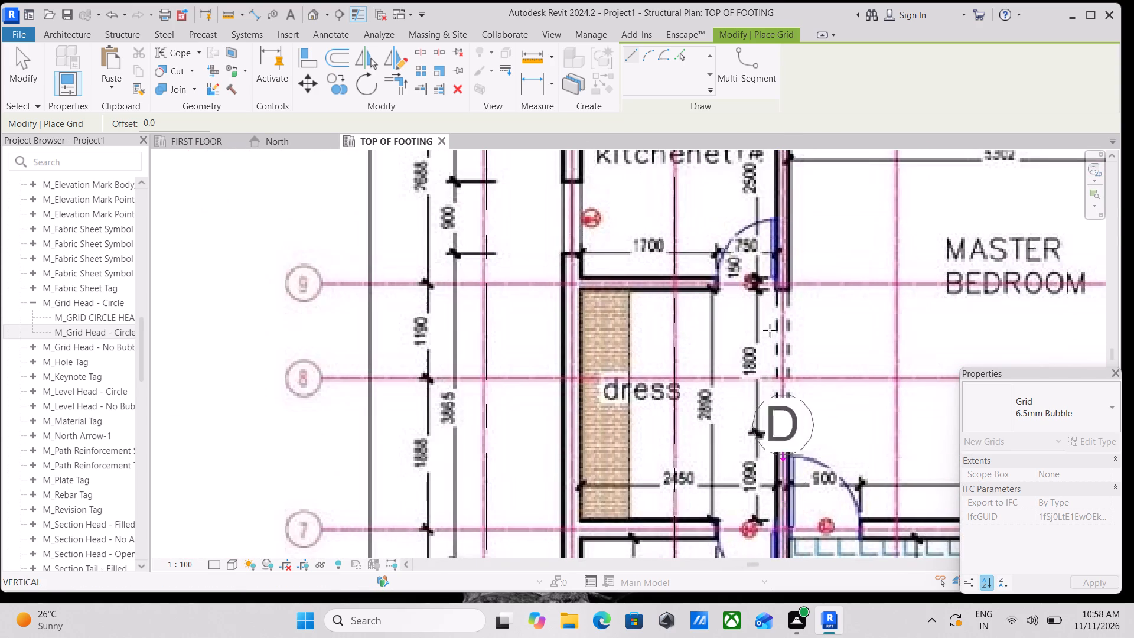
pyautogui.moveTo(767, 291); pyautogui.dragTo(739, 470, button='middle')
pyautogui.moveTo(773, 252); pyautogui.dragTo(760, 388, button='middle')
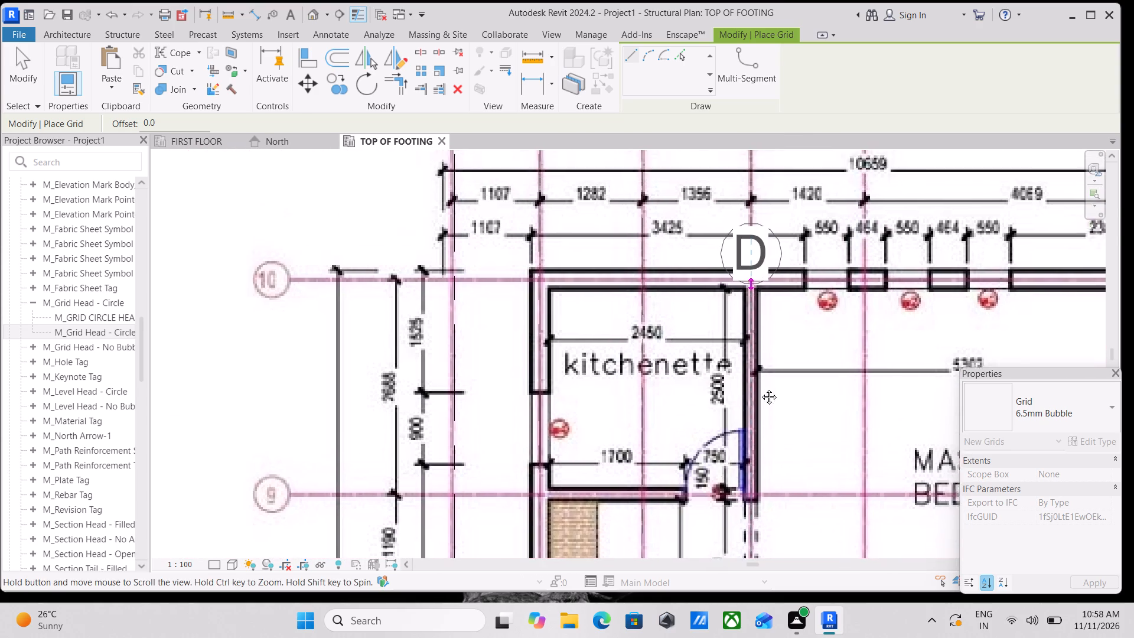
pyautogui.moveTo(760, 388); pyautogui.dragTo(757, 444, button='middle')
pyautogui.moveTo(743, 292); pyautogui.dragTo(739, 438, button='middle')
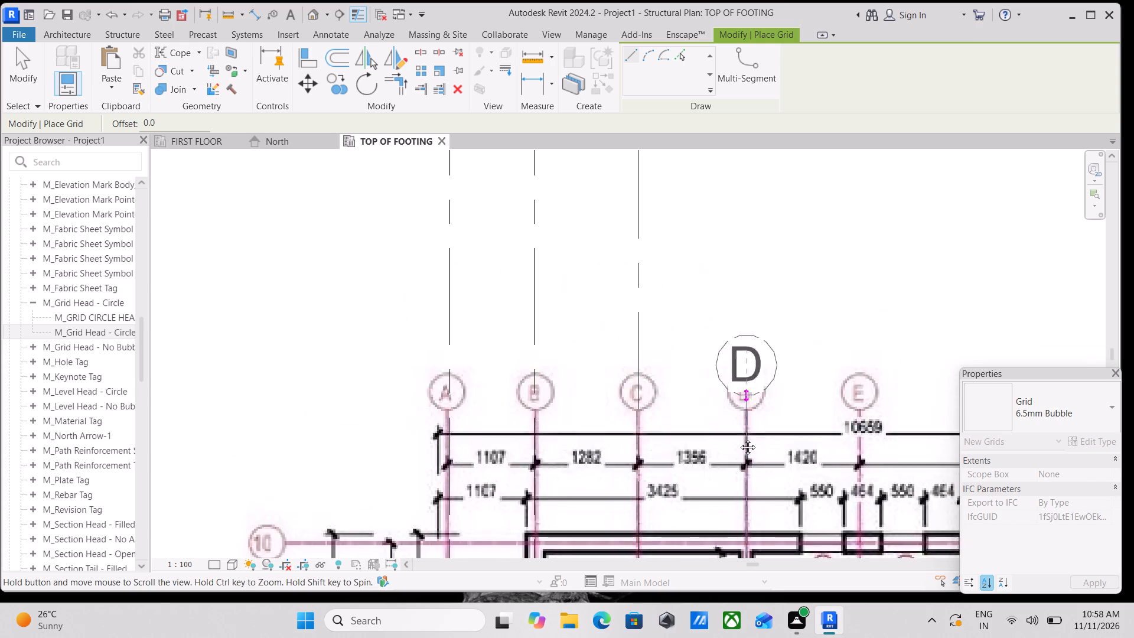
pyautogui.moveTo(739, 438); pyautogui.dragTo(735, 453, button='middle')
pyautogui.moveTo(738, 301); pyautogui.dragTo(738, 386, button='middle')
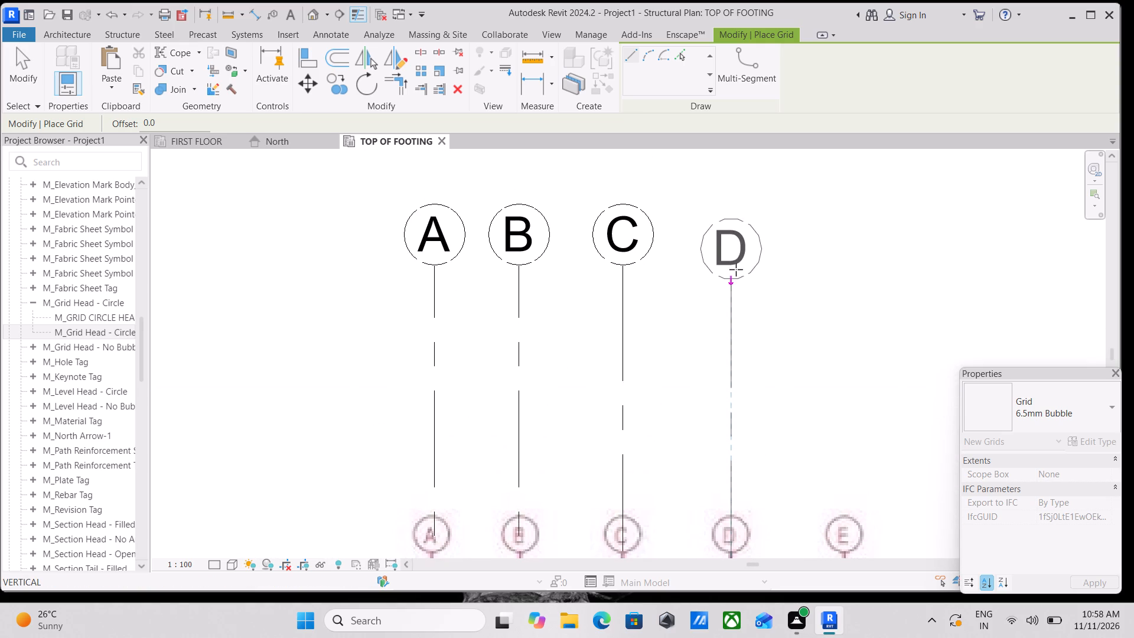
pyautogui.click(741, 265)
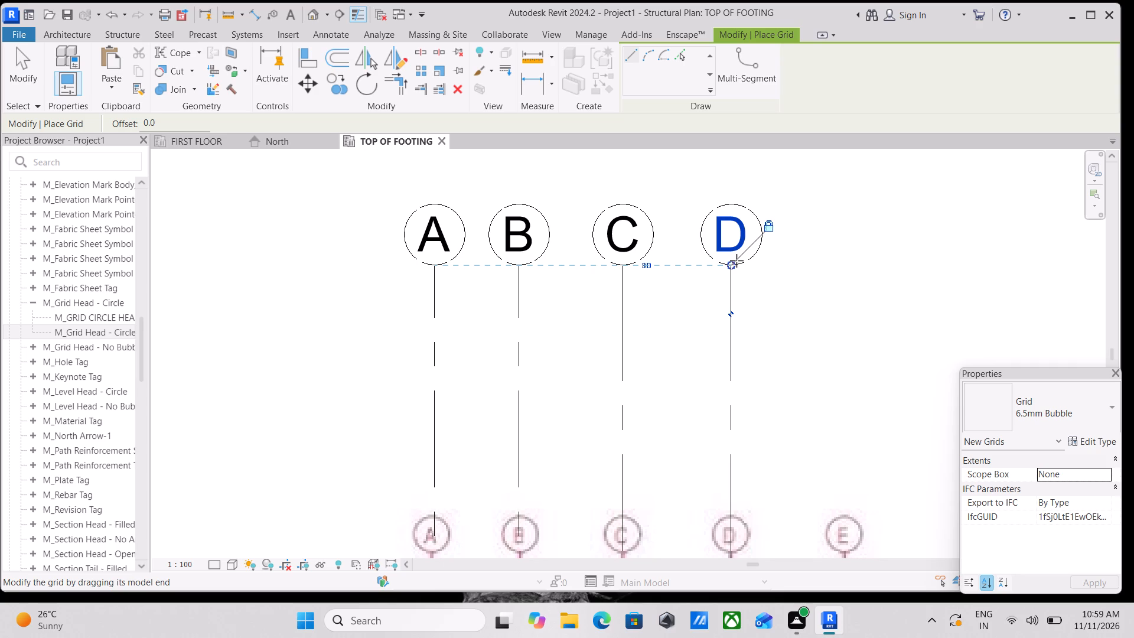
# Draw vertical grid E along line E of the floor plan image.
pyautogui.scroll(-5, 746, 254)
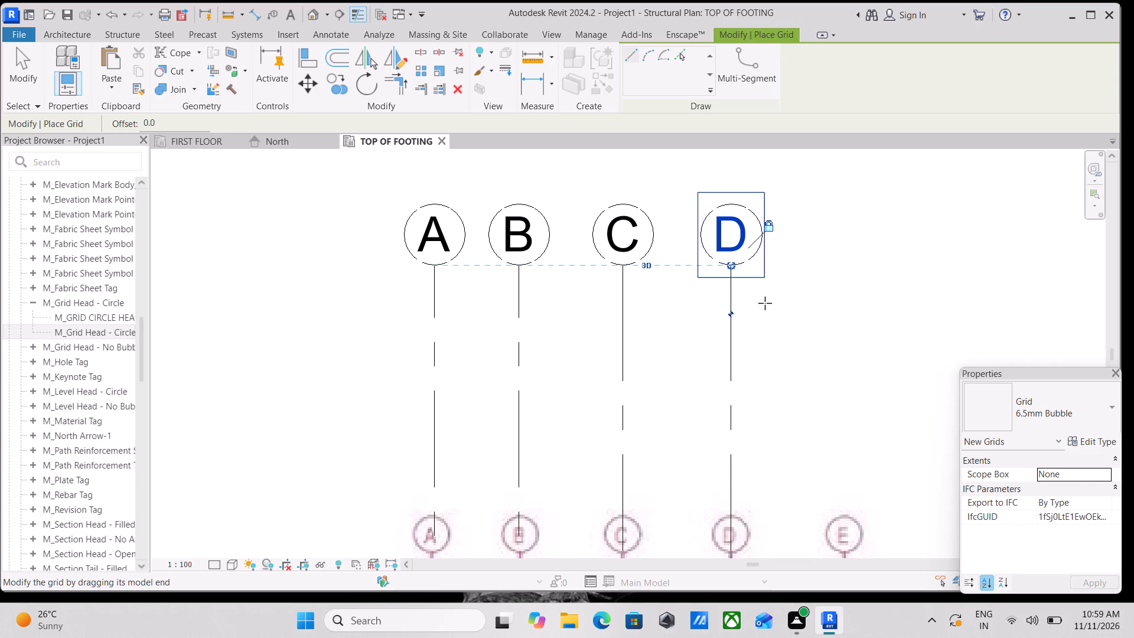
pyautogui.scroll(-3, 772, 303)
pyautogui.moveTo(774, 302); pyautogui.dragTo(644, 249, button='middle')
pyautogui.scroll(-2, 676, 264)
pyautogui.moveTo(680, 269); pyautogui.dragTo(647, 255, button='middle')
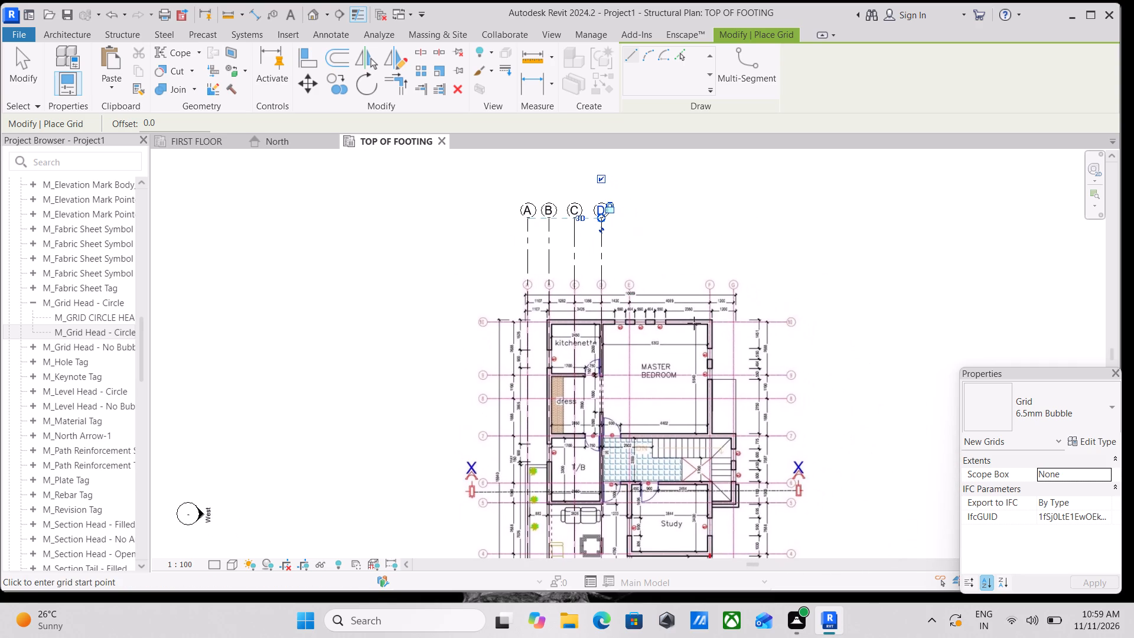
pyautogui.scroll(4, 694, 324)
pyautogui.scroll(1, 607, 276)
pyautogui.moveTo(605, 278); pyautogui.dragTo(670, 435, button='middle')
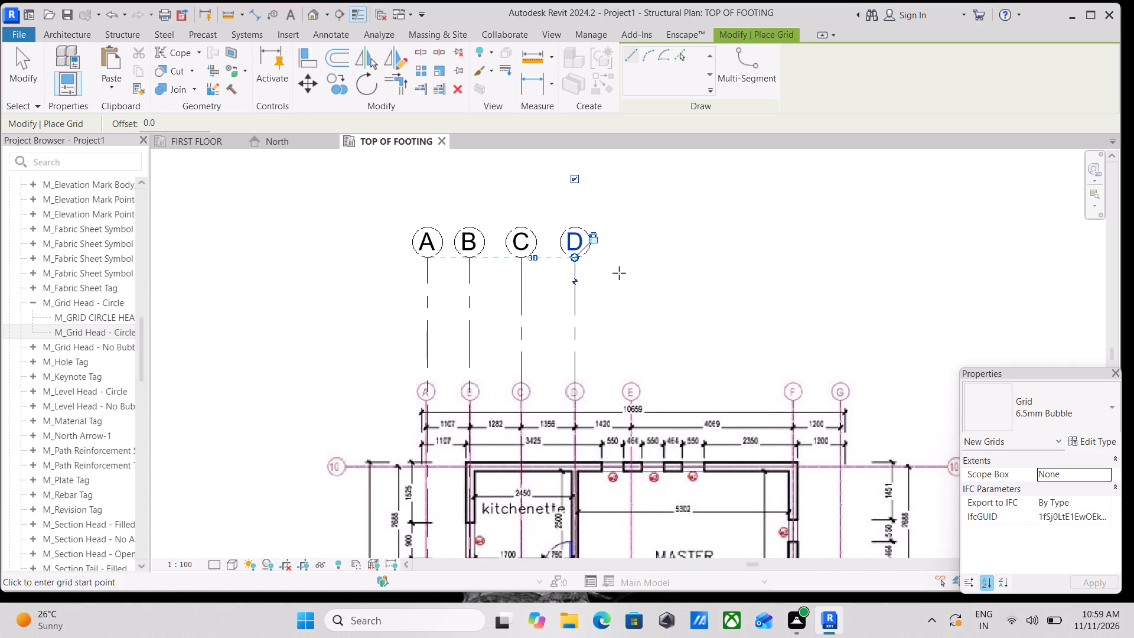
pyautogui.scroll(2, 623, 408)
pyautogui.scroll(-9, 624, 385)
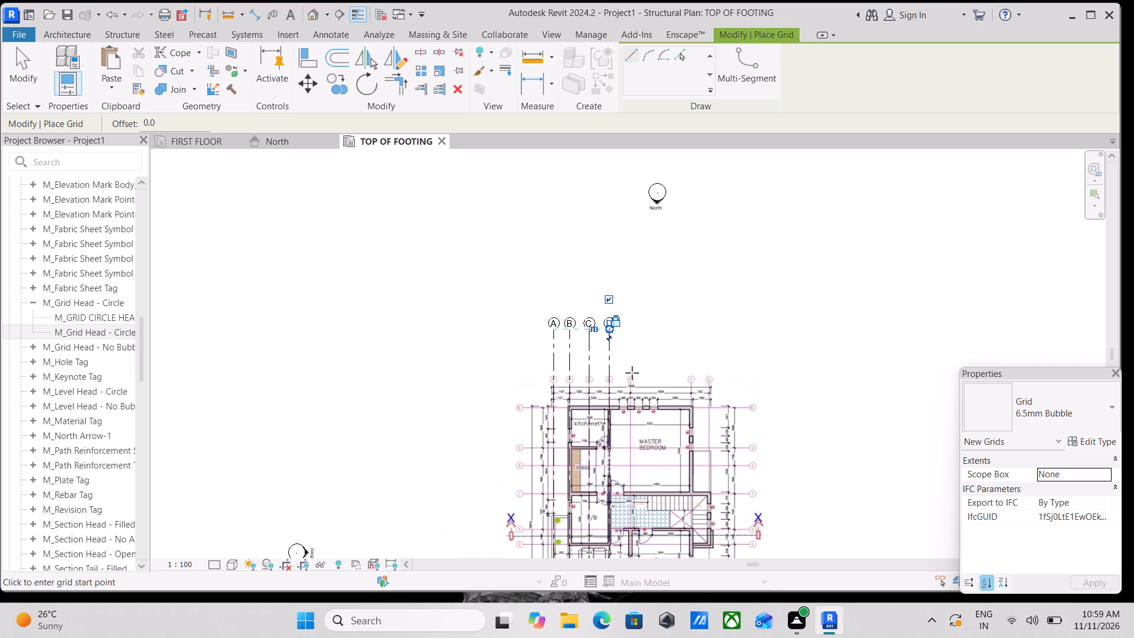
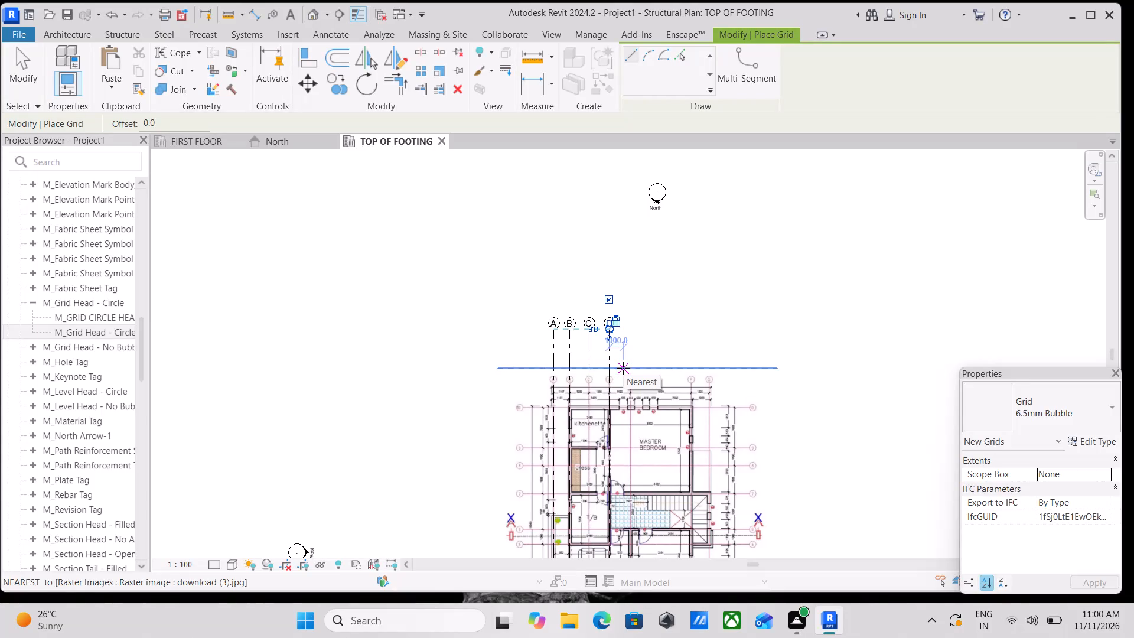
# Draw vertical grid E upward from the image's lower E bubble, about 1500 mm from grid D, ending level with heads A to D.
pyautogui.scroll(-1, 633, 266)
pyautogui.scroll(3, 637, 277)
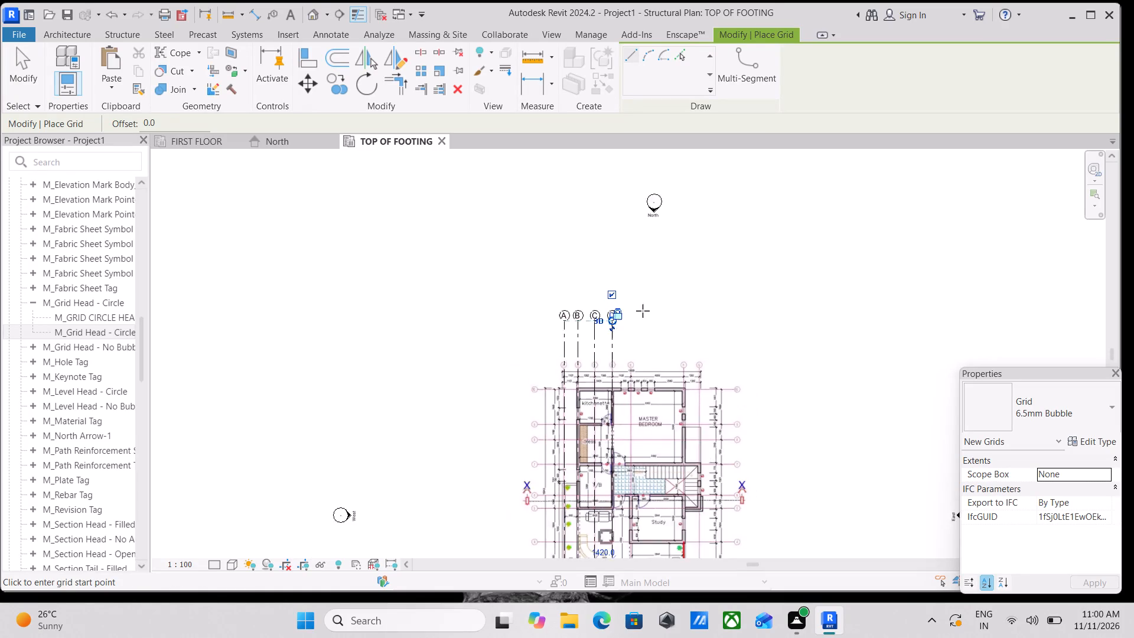
pyautogui.scroll(5, 643, 311)
pyautogui.scroll(3, 618, 421)
pyautogui.moveTo(618, 421); pyautogui.dragTo(637, 367, button='middle')
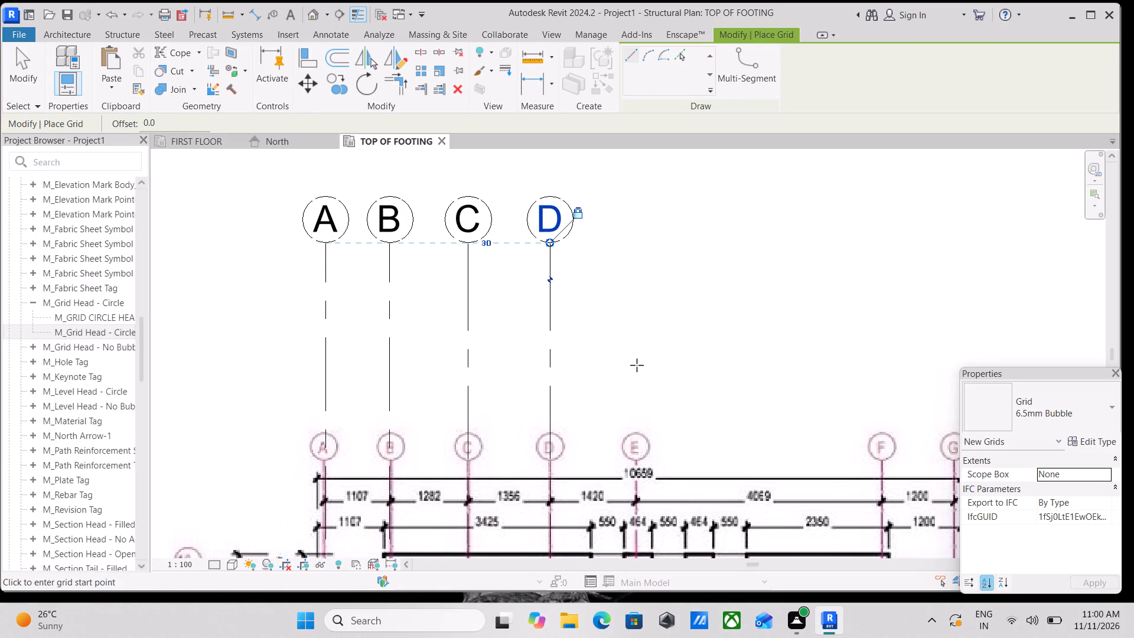
pyautogui.scroll(-2, 637, 367)
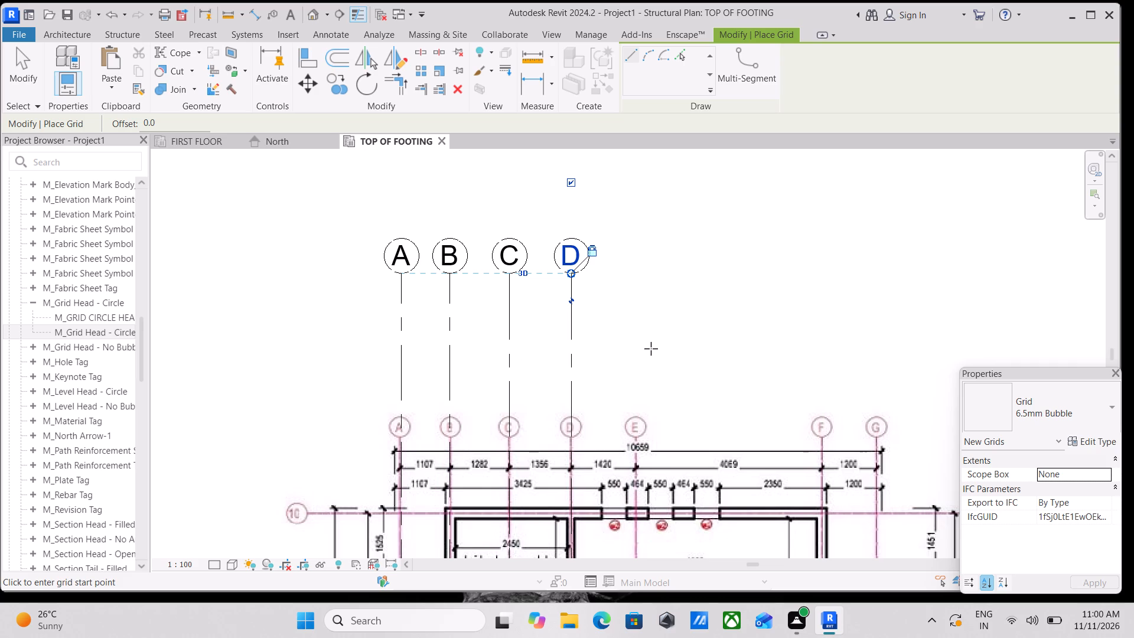
pyautogui.scroll(-1, 656, 340)
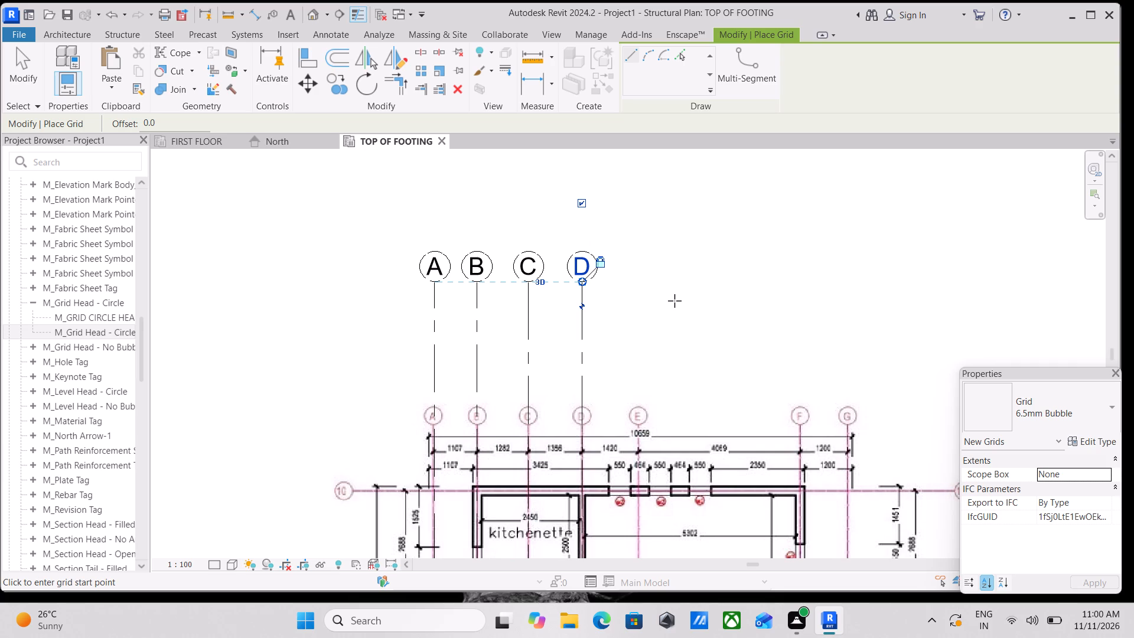
pyautogui.scroll(-4, 674, 301)
pyautogui.moveTo(673, 298); pyautogui.dragTo(658, 194, button='middle')
pyautogui.moveTo(669, 433); pyautogui.dragTo(682, 278, button='middle')
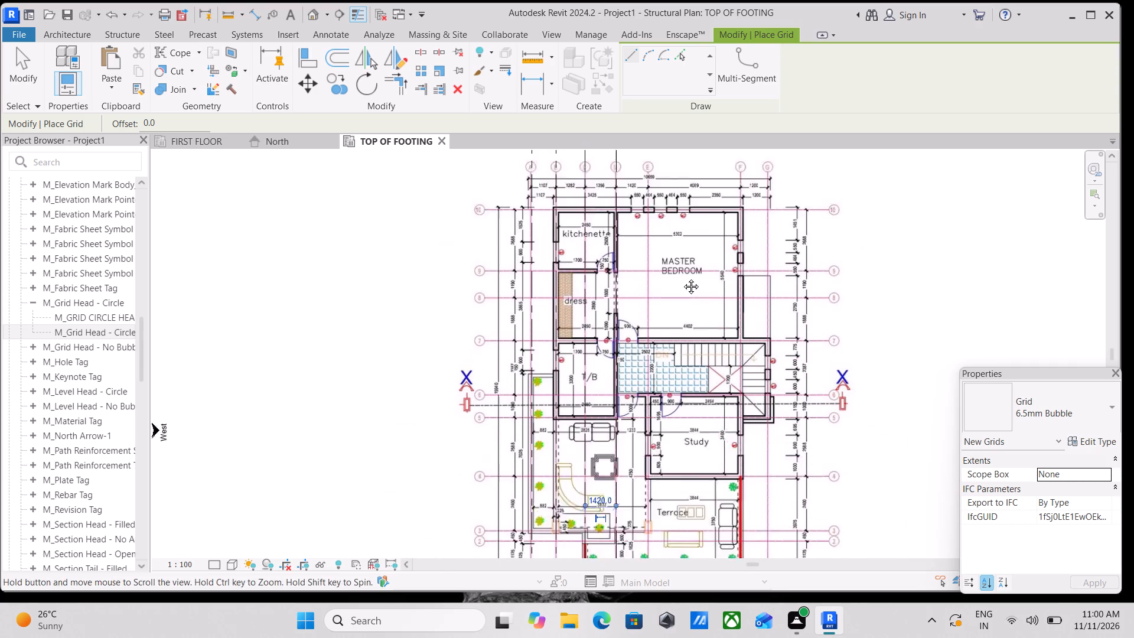
pyautogui.moveTo(682, 278); pyautogui.dragTo(684, 262, button='middle')
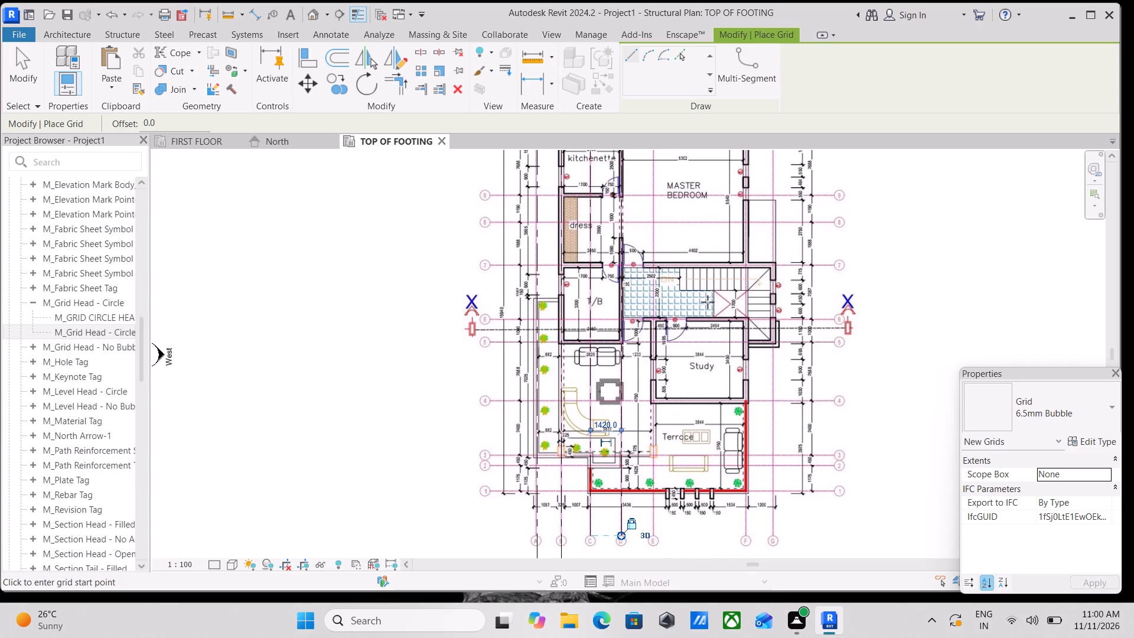
pyautogui.scroll(-1, 705, 298)
pyautogui.moveTo(699, 292); pyautogui.dragTo(700, 242, button='middle')
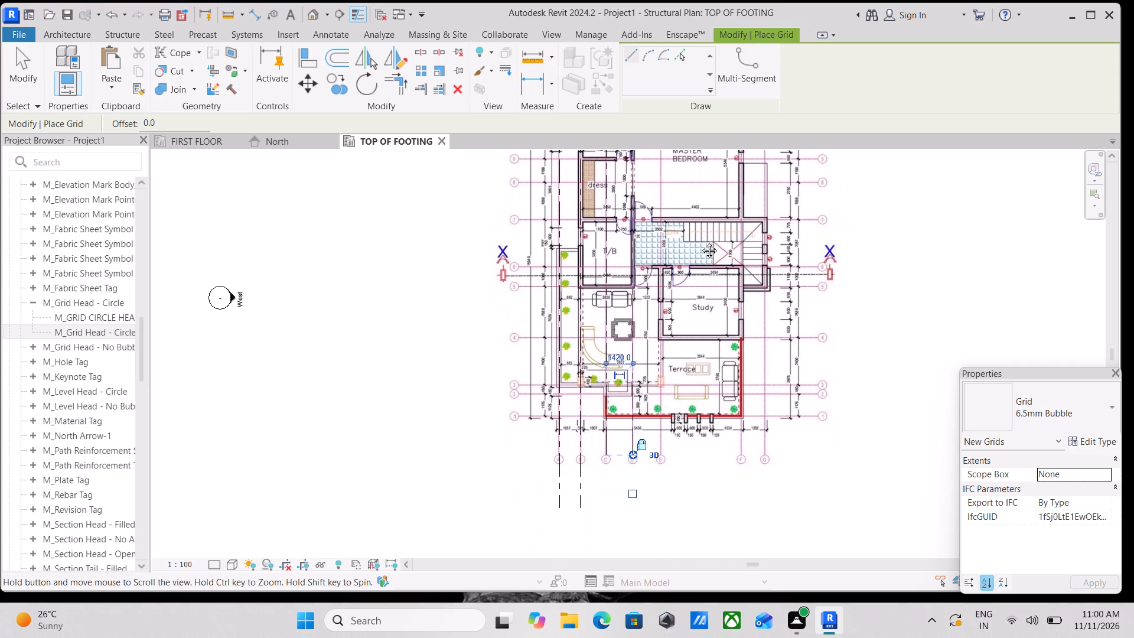
pyautogui.moveTo(700, 242); pyautogui.dragTo(701, 242, button='middle')
pyautogui.scroll(4, 658, 471)
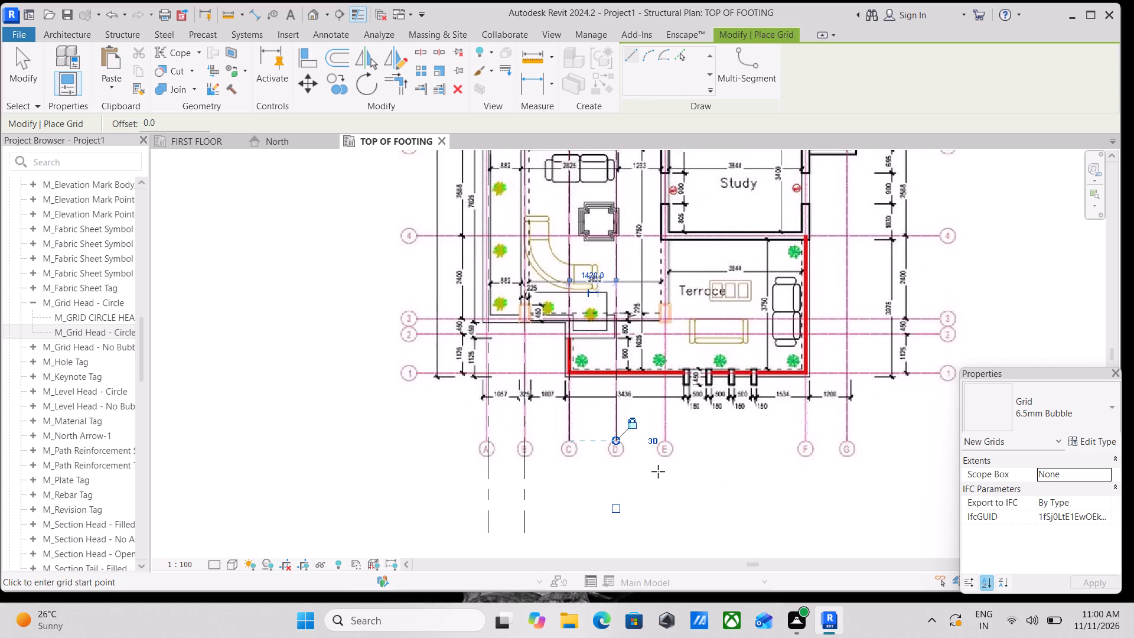
pyautogui.scroll(5, 679, 483)
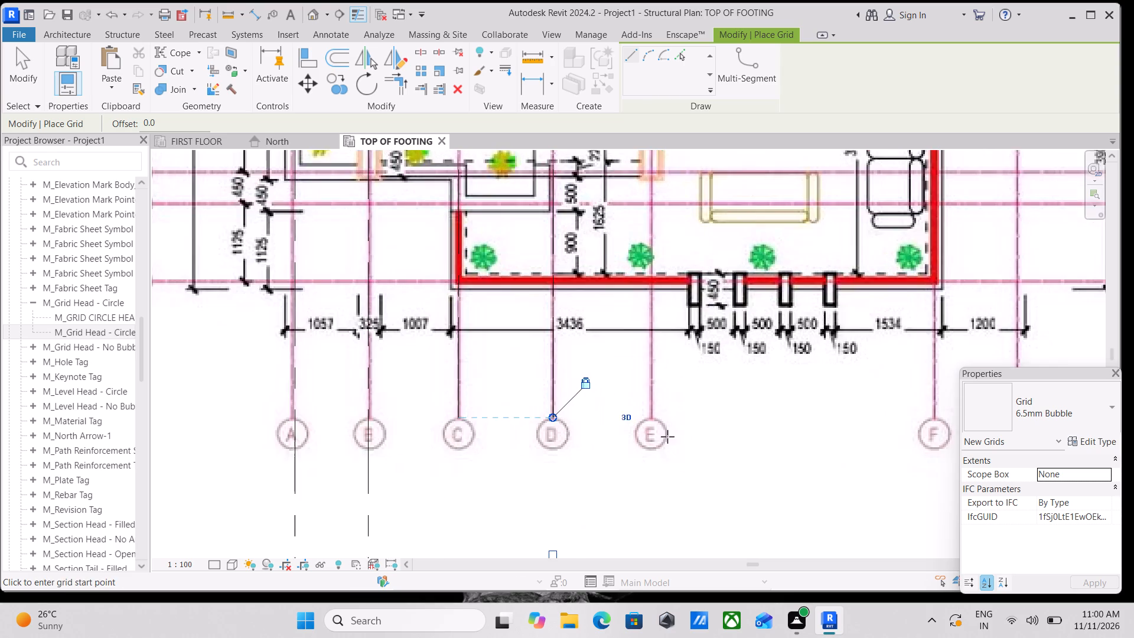
pyautogui.scroll(3, 663, 434)
pyautogui.click(646, 415)
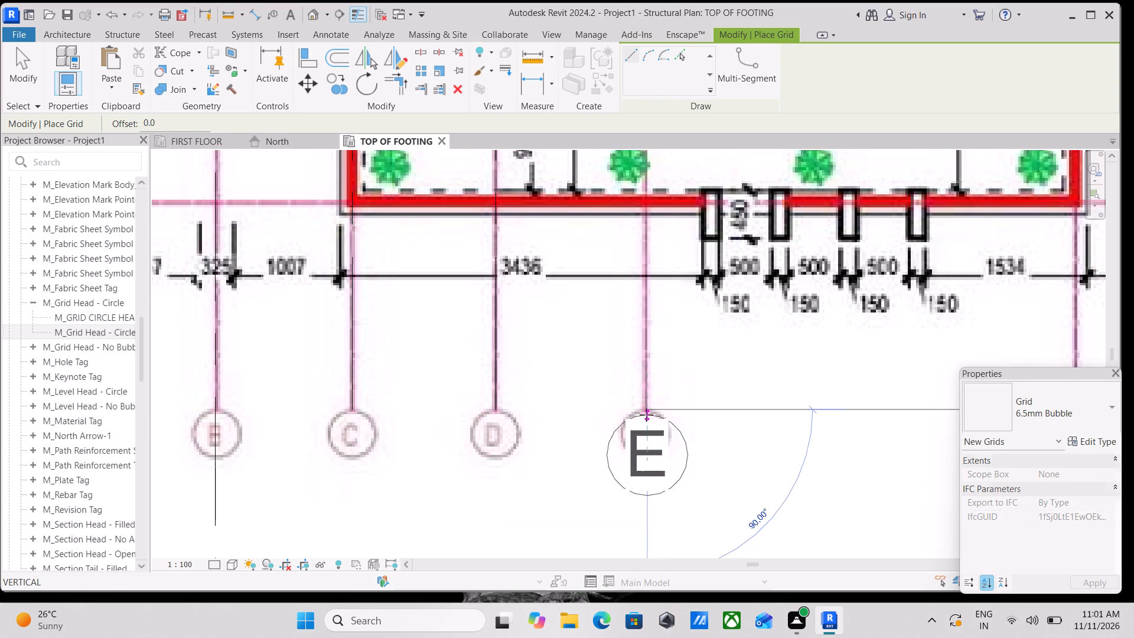
pyautogui.moveTo(654, 337); pyautogui.dragTo(645, 526, button='middle')
pyautogui.moveTo(638, 262); pyautogui.dragTo(638, 270, button='middle')
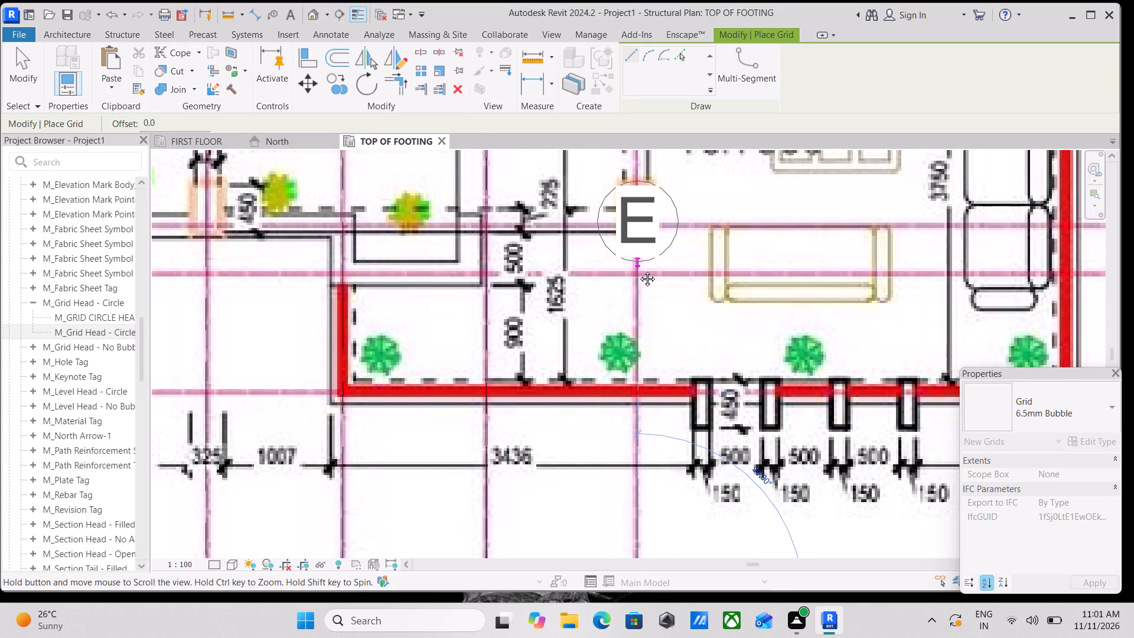
pyautogui.moveTo(638, 270); pyautogui.dragTo(663, 529, button='middle')
pyautogui.scroll(-2, 644, 379)
pyautogui.moveTo(644, 379); pyautogui.dragTo(666, 499, button='middle')
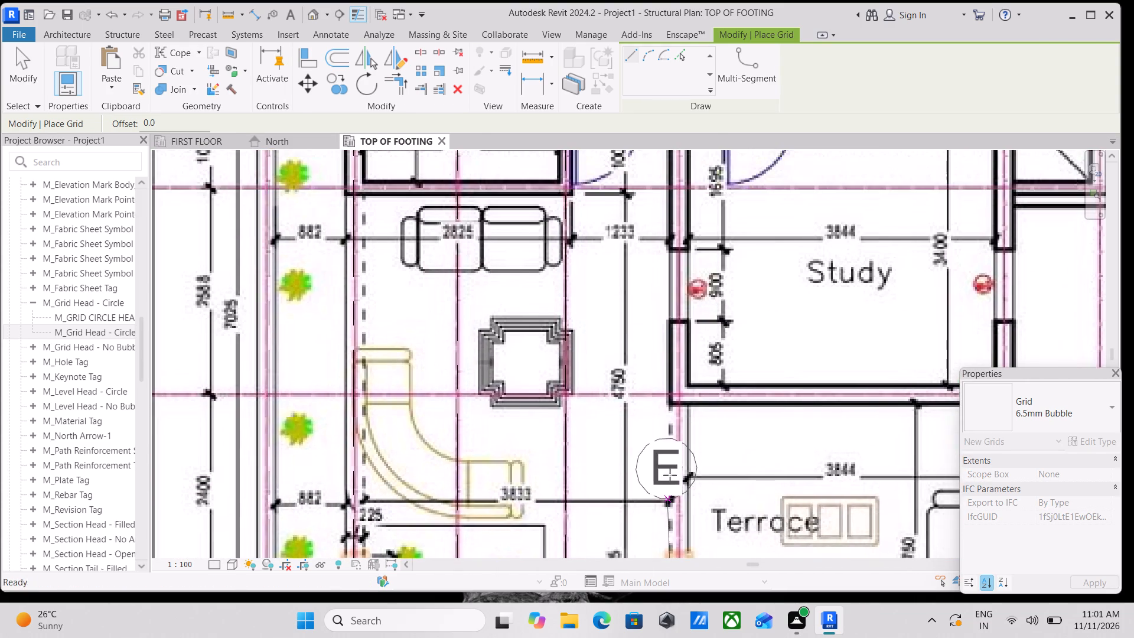
pyautogui.scroll(-1, 674, 318)
pyautogui.moveTo(674, 318); pyautogui.dragTo(683, 502, button='middle')
pyautogui.scroll(-1, 679, 320)
pyautogui.moveTo(679, 320); pyautogui.dragTo(682, 437, button='middle')
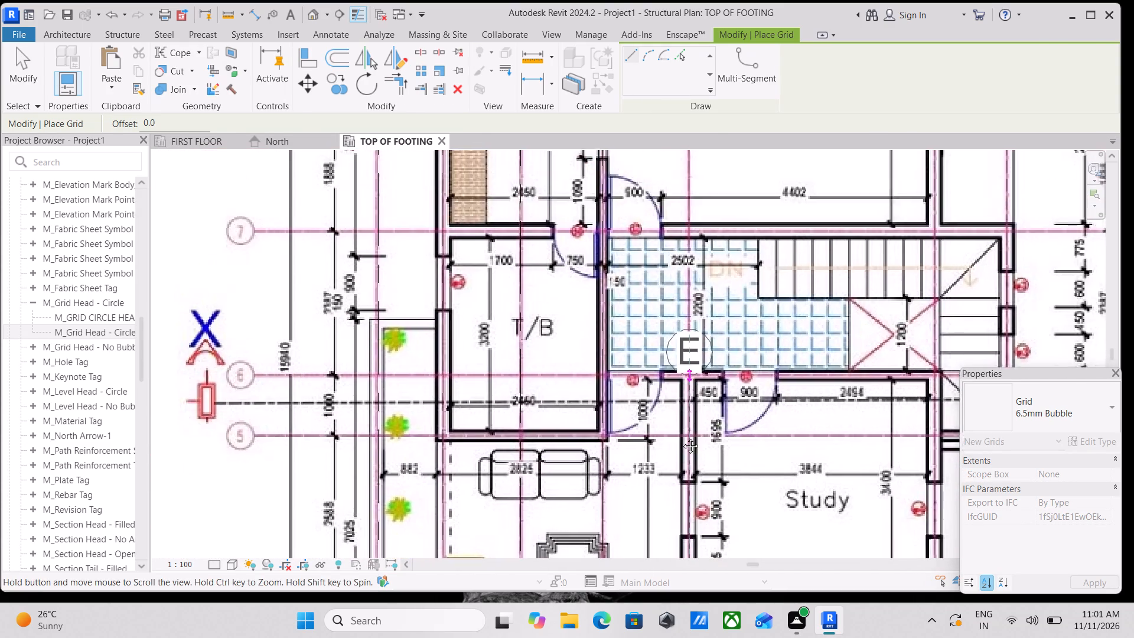
pyautogui.moveTo(682, 437); pyautogui.dragTo(680, 496, button='middle')
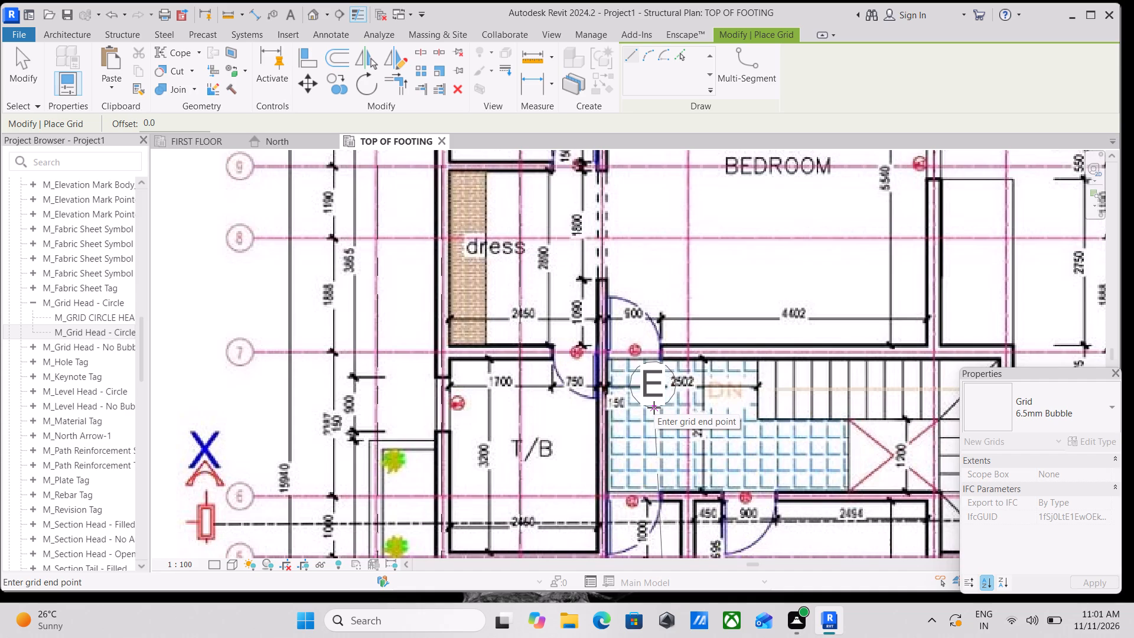
pyautogui.moveTo(654, 408); pyautogui.dragTo(648, 556, button='middle')
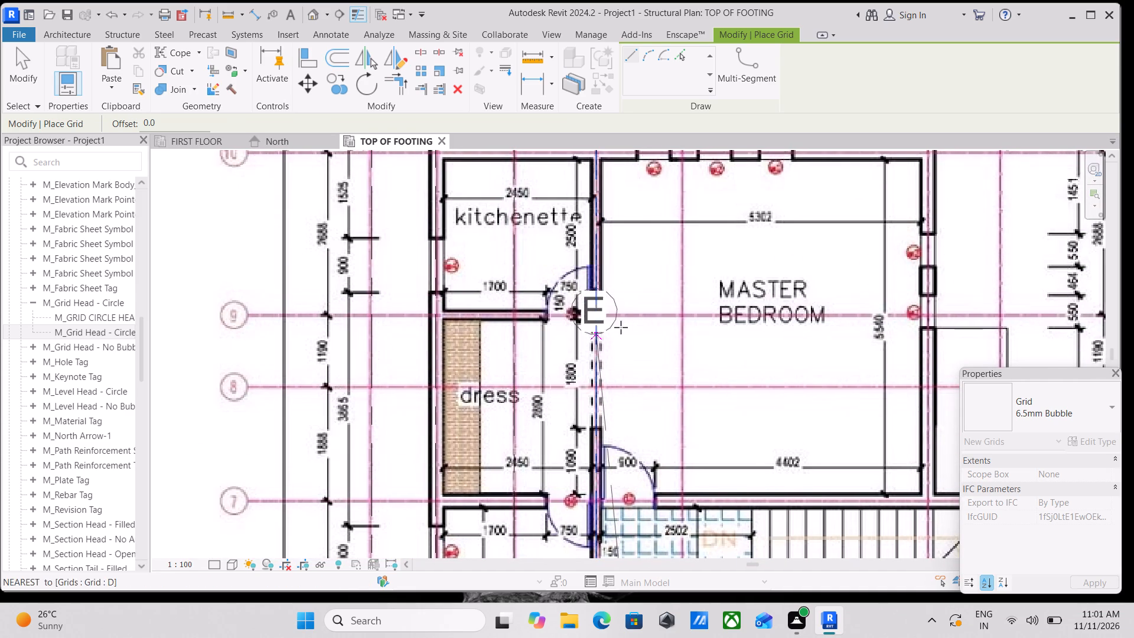
pyautogui.scroll(-2, 637, 314)
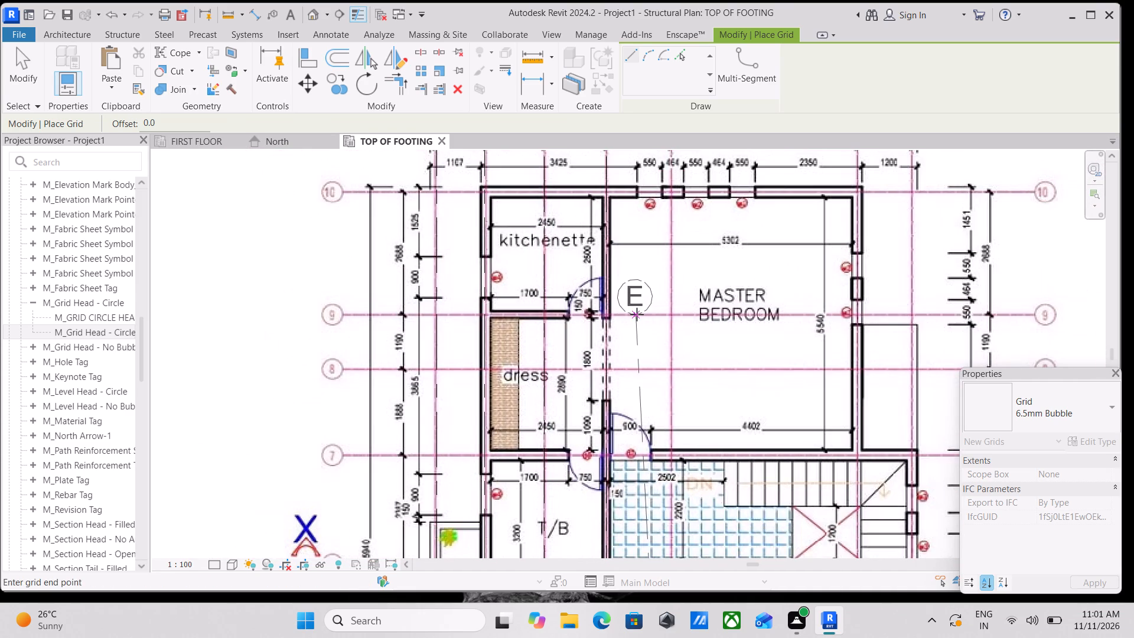
pyautogui.scroll(-6, 637, 314)
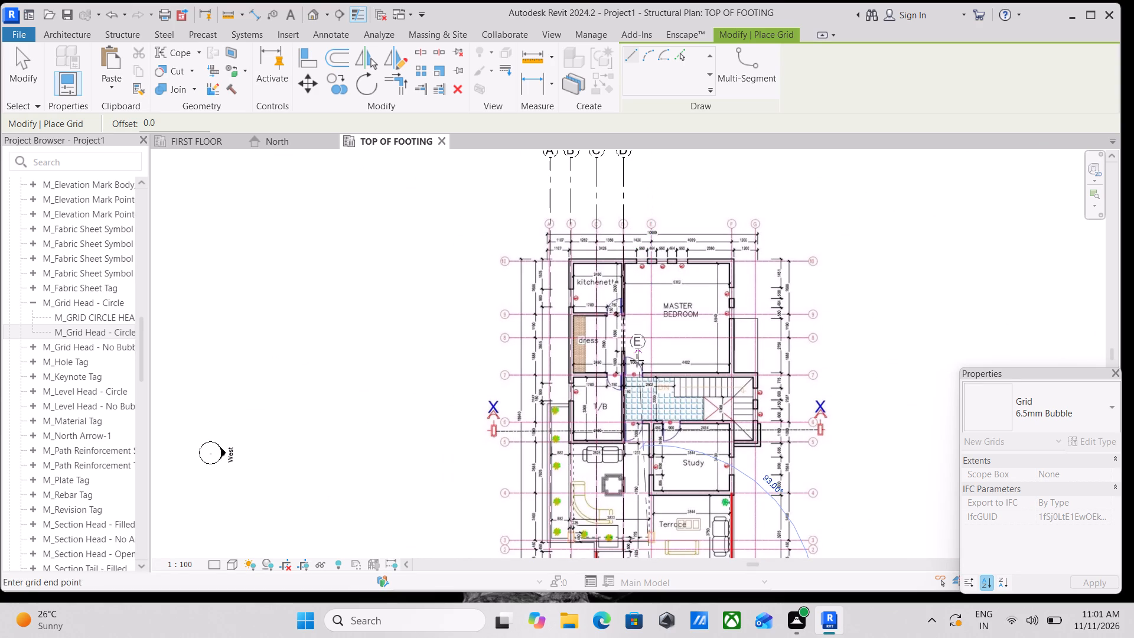
pyautogui.scroll(1, 645, 347)
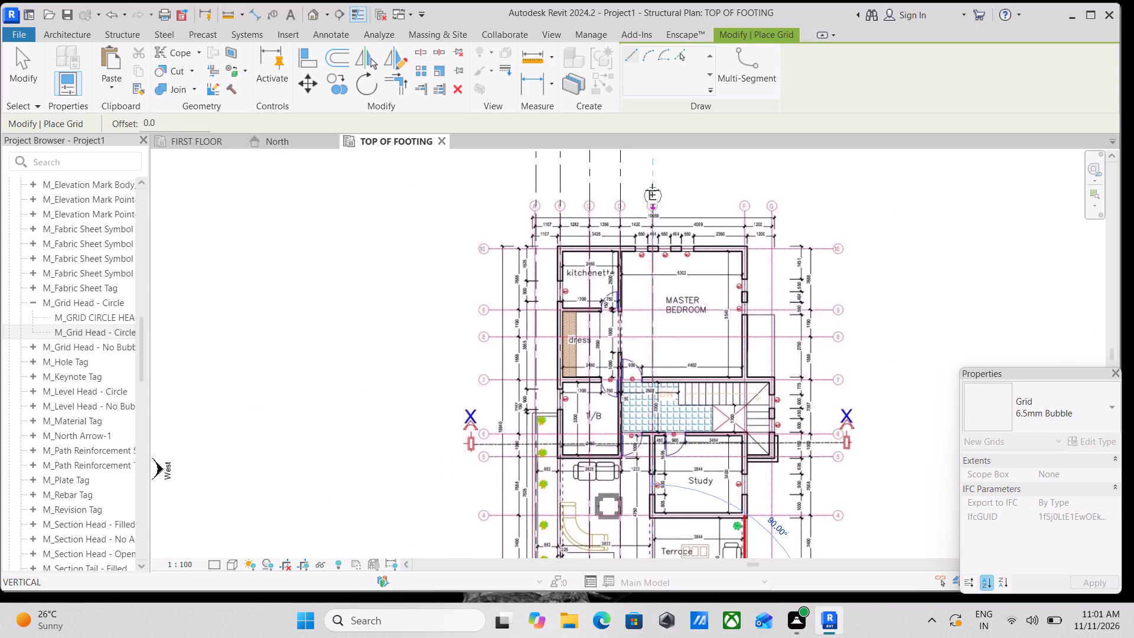
pyautogui.moveTo(652, 189); pyautogui.dragTo(646, 328, button='middle')
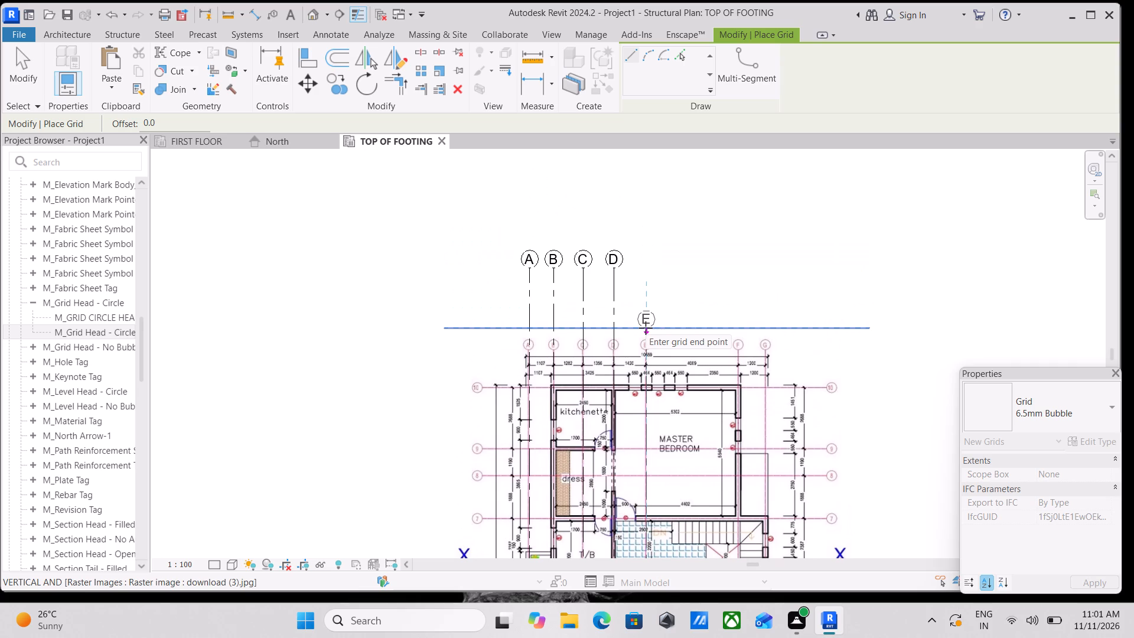
pyautogui.click(644, 264)
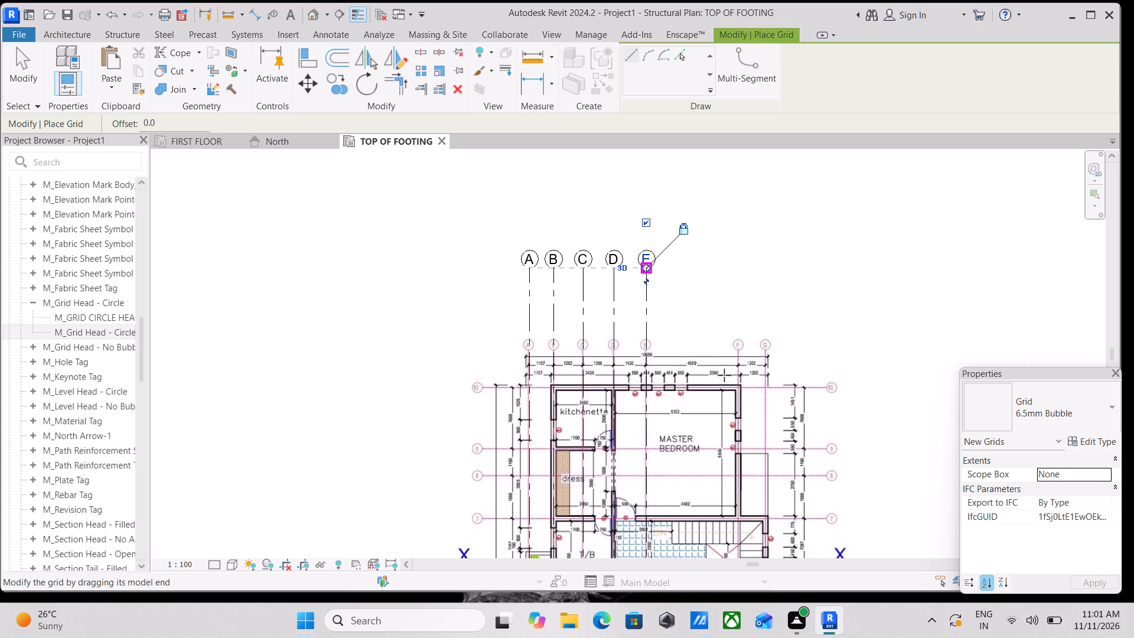
# Draw vertical grid F upward from the image's lower F bubble along line F, aligning its head with grids A to E.
pyautogui.scroll(5, 712, 327)
pyautogui.scroll(-3, 681, 318)
pyautogui.moveTo(681, 318); pyautogui.dragTo(644, 90, button='middle')
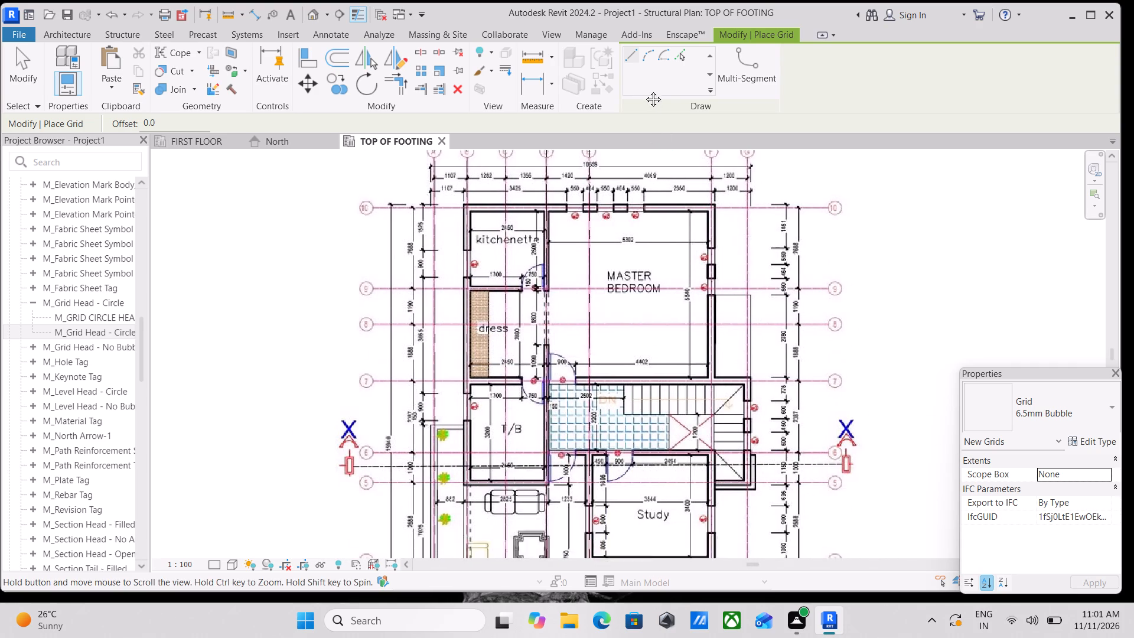
pyautogui.moveTo(644, 90); pyautogui.dragTo(644, 90, button='middle')
pyautogui.scroll(2, 705, 612)
pyautogui.scroll(-1, 683, 415)
pyautogui.moveTo(676, 408); pyautogui.dragTo(661, 337, button='middle')
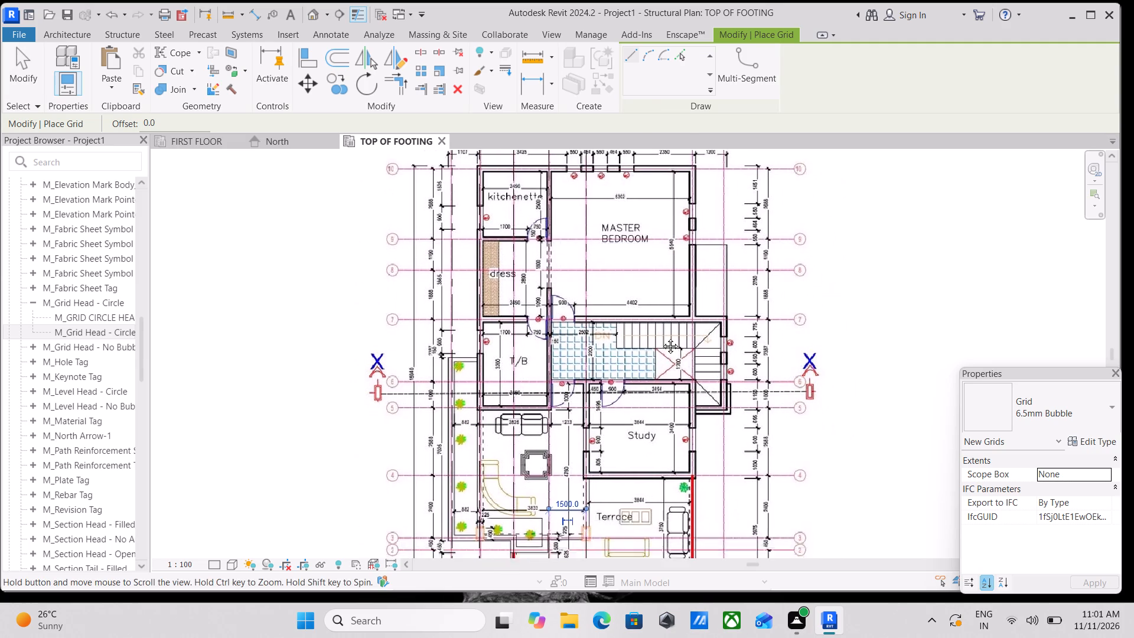
pyautogui.moveTo(661, 337); pyautogui.dragTo(661, 310, button='middle')
pyautogui.moveTo(645, 453); pyautogui.dragTo(646, 317, button='middle')
pyautogui.scroll(4, 666, 358)
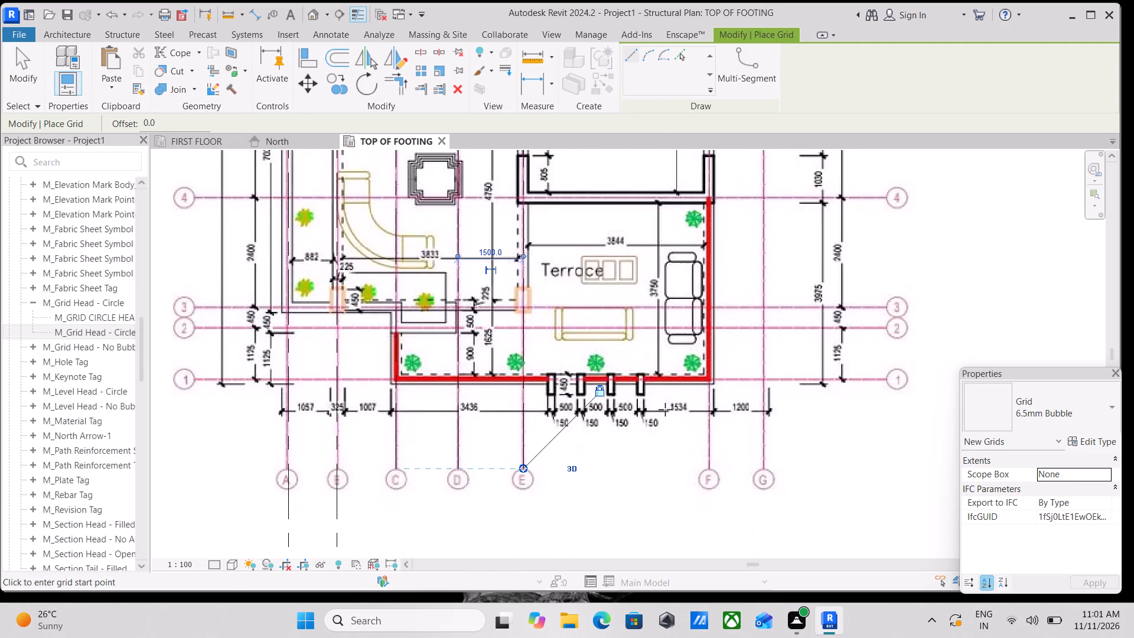
pyautogui.scroll(3, 682, 464)
pyautogui.scroll(7, 755, 469)
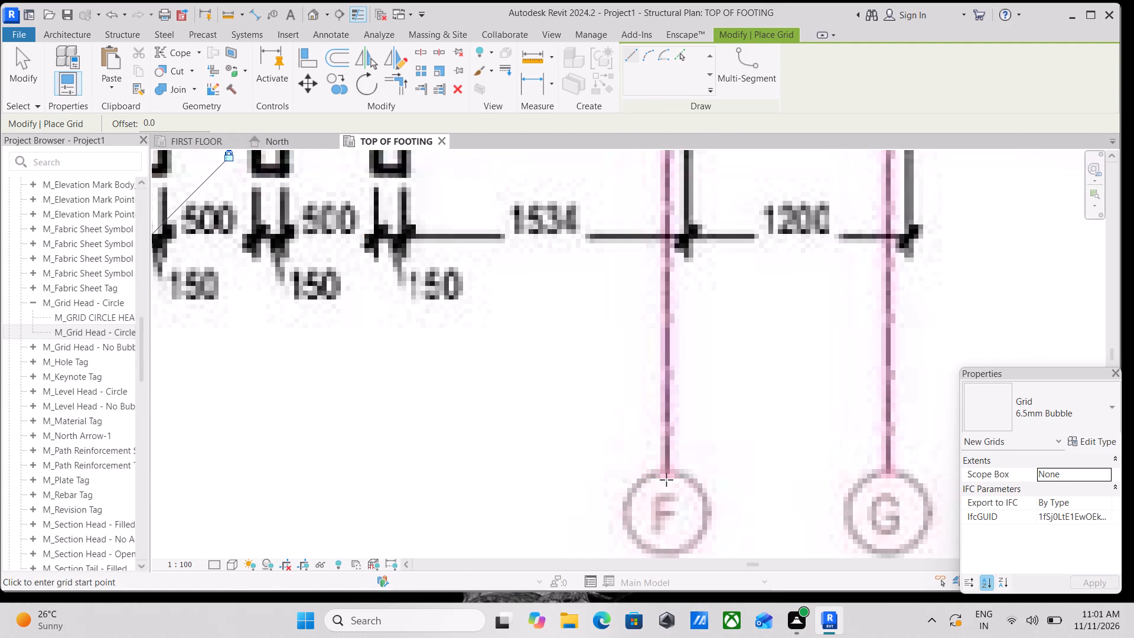
pyautogui.click(666, 480)
pyautogui.moveTo(692, 256); pyautogui.dragTo(659, 431, button='middle')
pyautogui.scroll(-1, 663, 304)
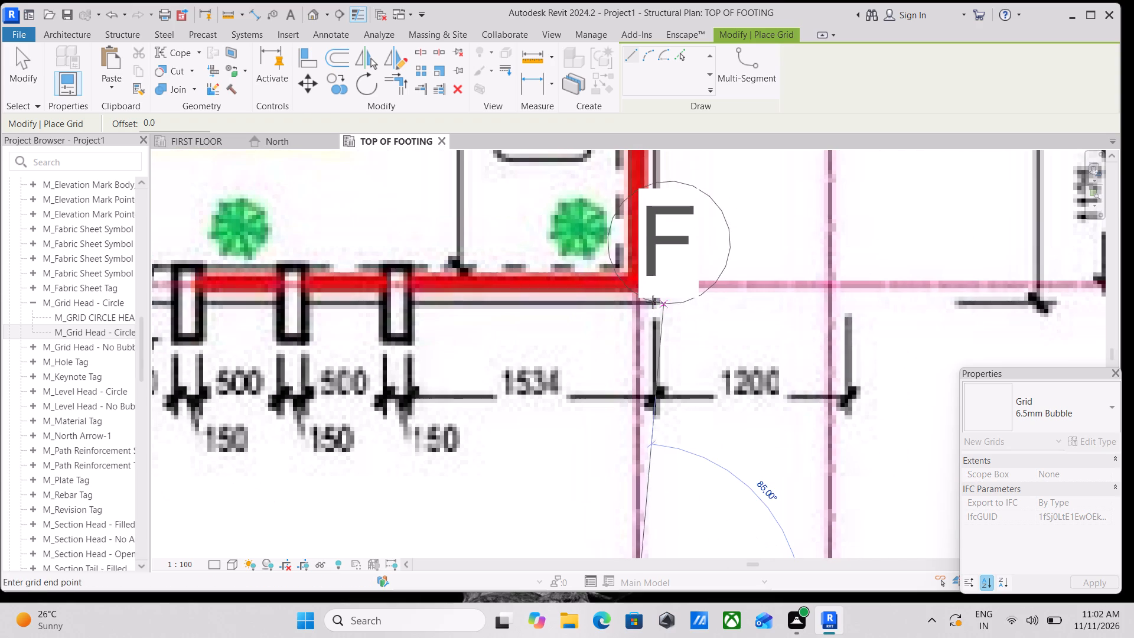
pyautogui.scroll(-3, 649, 291)
pyautogui.moveTo(649, 291); pyautogui.dragTo(633, 339, button='middle')
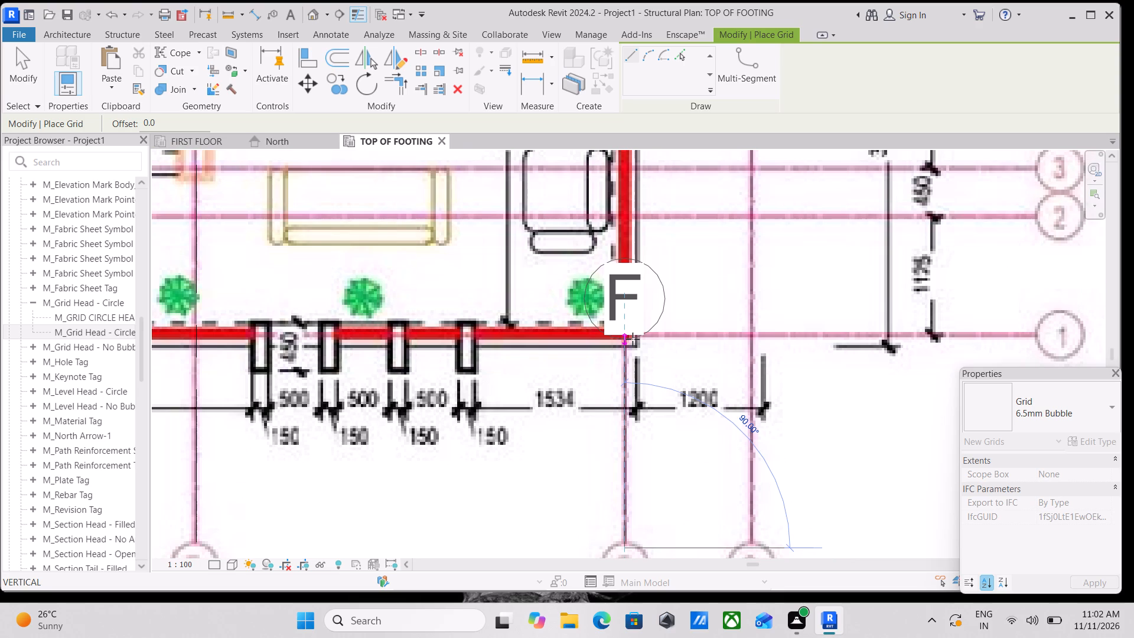
pyautogui.scroll(-1, 633, 339)
pyautogui.moveTo(633, 339); pyautogui.dragTo(625, 461, button='middle')
pyautogui.moveTo(623, 453); pyautogui.dragTo(621, 406, button='middle')
pyautogui.moveTo(621, 406); pyautogui.dragTo(634, 477, button='middle')
pyautogui.scroll(-1, 625, 300)
pyautogui.moveTo(625, 300); pyautogui.dragTo(610, 451, button='middle')
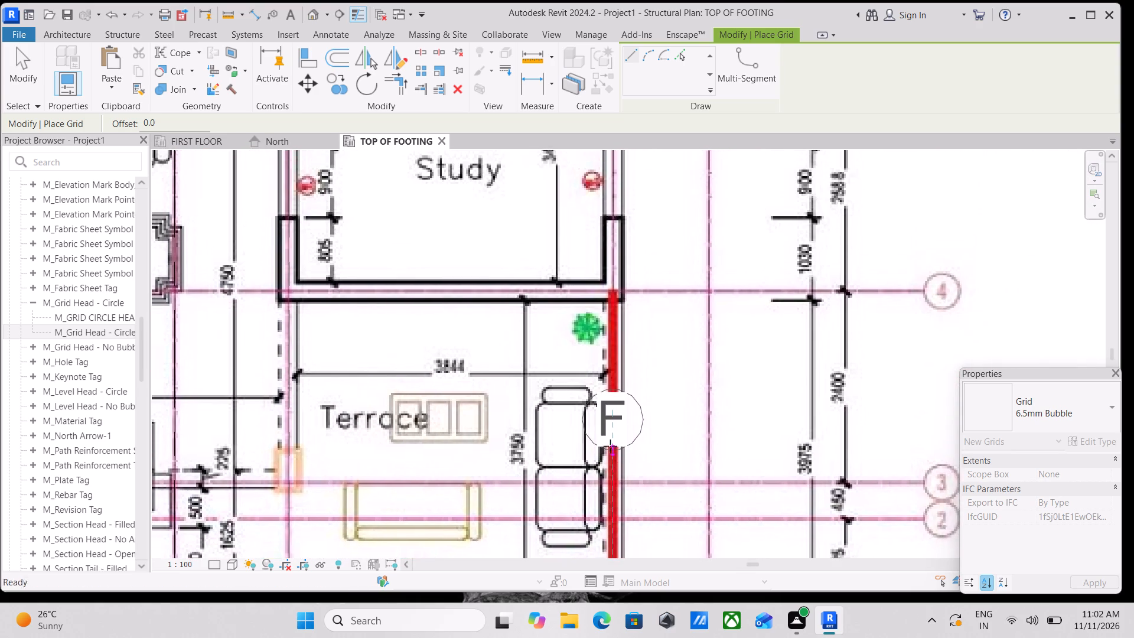
pyautogui.scroll(-1, 608, 226)
pyautogui.moveTo(608, 226); pyautogui.dragTo(618, 501, button='middle')
pyautogui.scroll(-1, 620, 426)
pyautogui.moveTo(620, 426); pyautogui.dragTo(620, 467, button='middle')
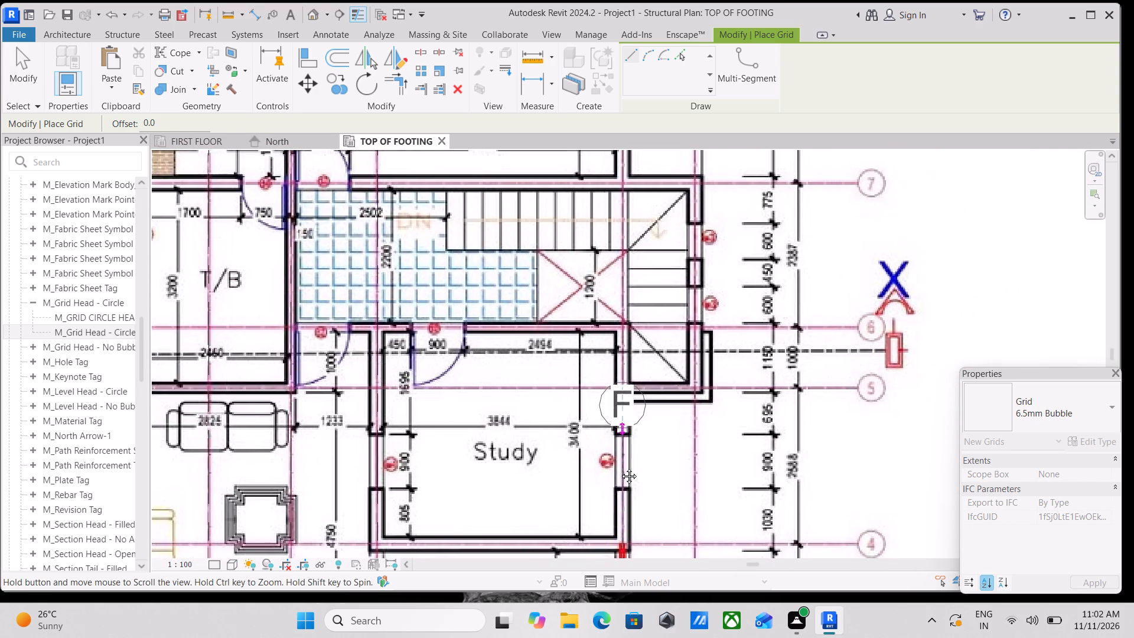
pyautogui.moveTo(620, 467); pyautogui.dragTo(612, 585, button='middle')
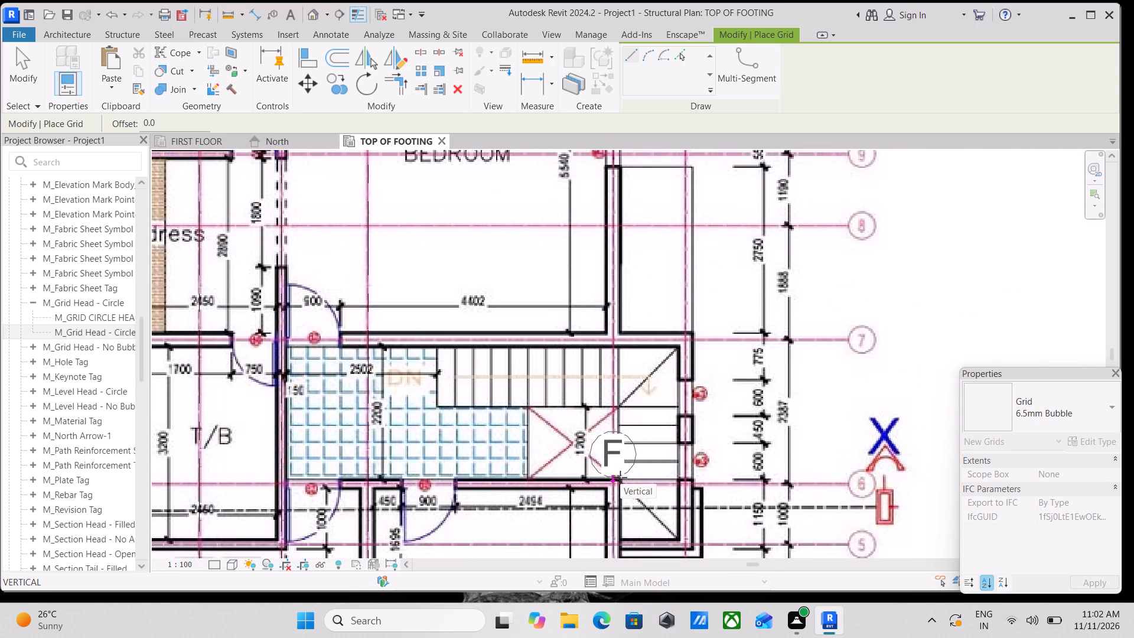
pyautogui.scroll(-1, 619, 456)
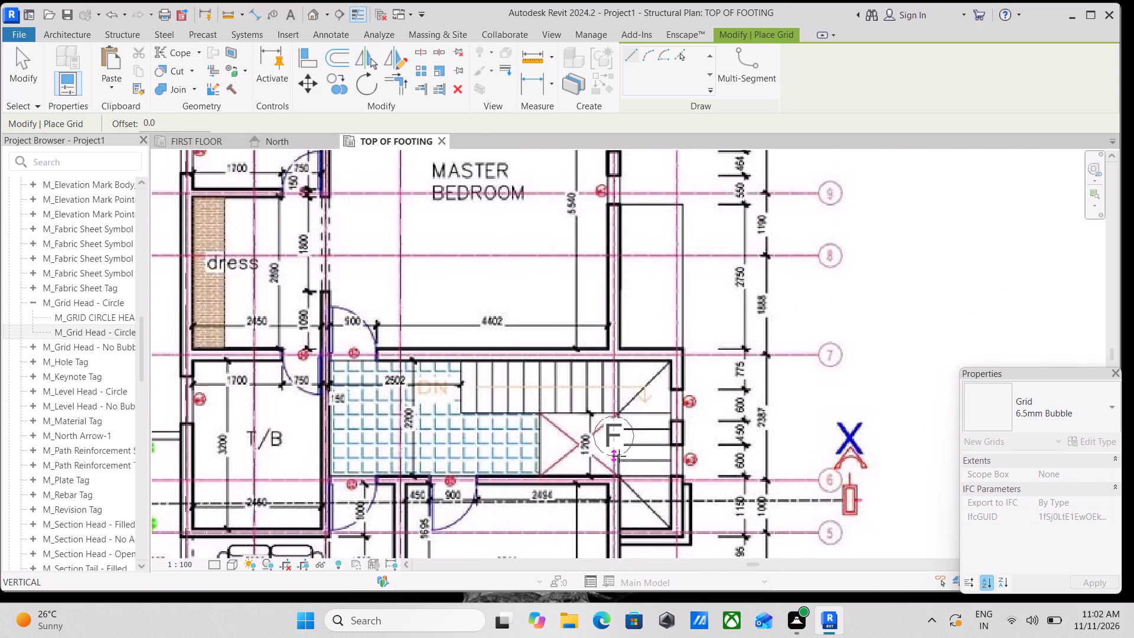
pyautogui.moveTo(618, 462); pyautogui.dragTo(607, 588, button='middle')
pyautogui.scroll(-1, 573, 201)
pyautogui.moveTo(574, 201); pyautogui.dragTo(611, 372, button='middle')
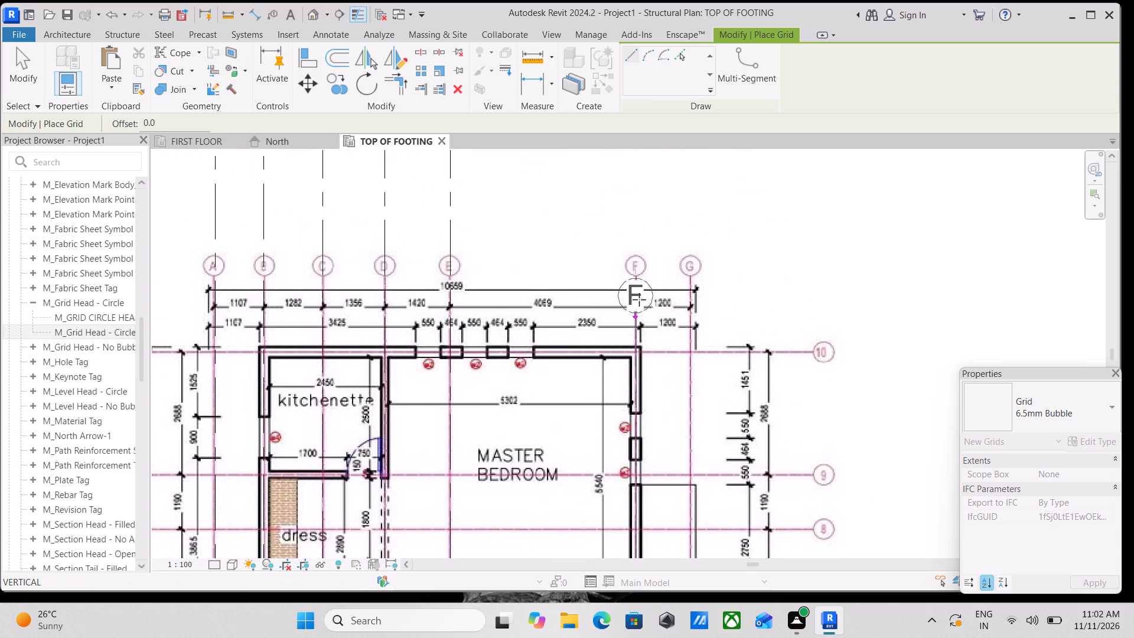
pyautogui.scroll(-1, 635, 269)
pyautogui.moveTo(635, 269); pyautogui.dragTo(646, 429, button='middle')
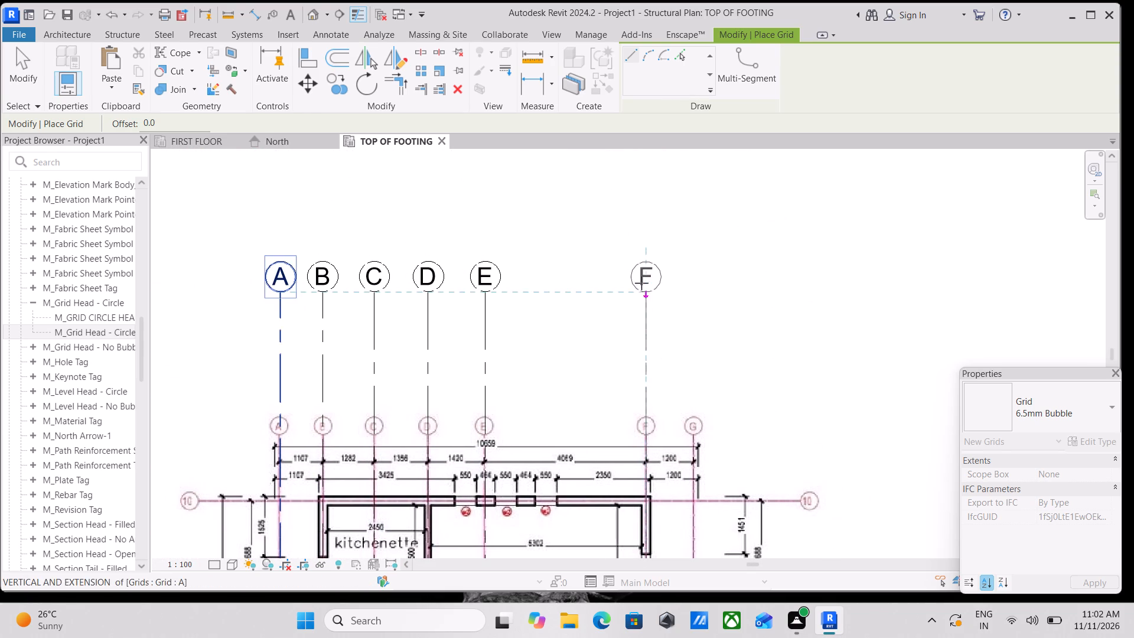
pyautogui.click(635, 295)
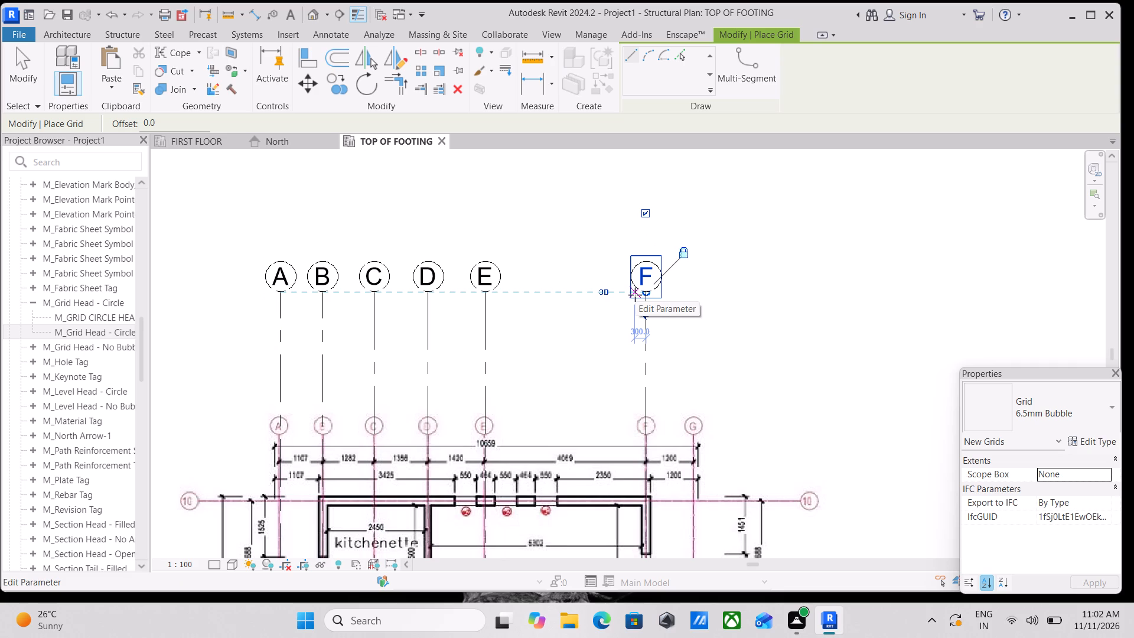
# Draw vertical grid G upward from the image's lower G bubble along line G, aligning its head with grids A to F.
pyautogui.scroll(-1, 677, 318)
pyautogui.moveTo(677, 317); pyautogui.dragTo(683, 262, button='middle')
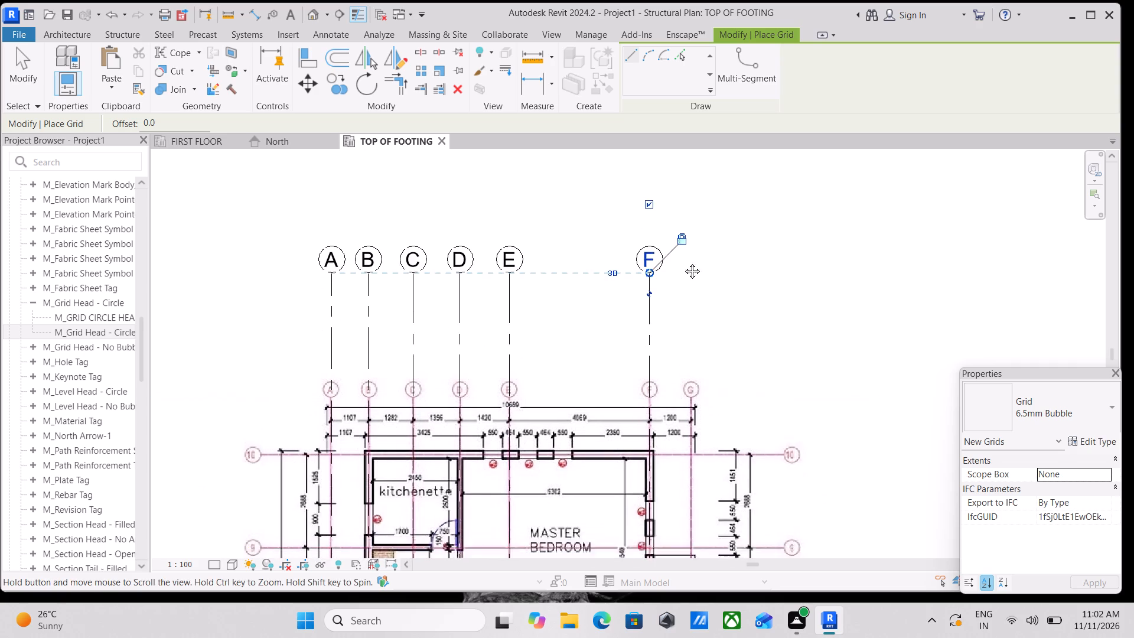
pyautogui.moveTo(683, 262); pyautogui.dragTo(720, 186, button='middle')
pyautogui.scroll(1, 725, 180)
pyautogui.moveTo(722, 383); pyautogui.dragTo(771, 129, button='middle')
pyautogui.scroll(-1, 732, 300)
pyautogui.moveTo(768, 442); pyautogui.dragTo(744, 291, button='middle')
pyautogui.scroll(-2, 806, 524)
pyautogui.moveTo(795, 510); pyautogui.dragTo(792, 394, button='middle')
pyautogui.scroll(15, 787, 465)
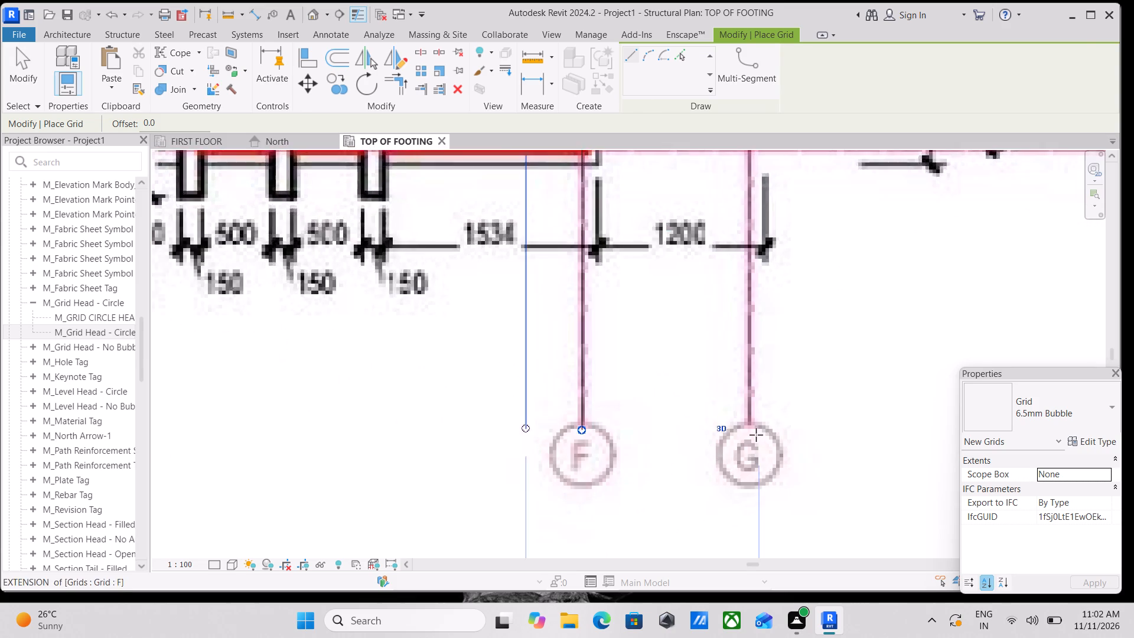
pyautogui.scroll(5, 756, 435)
pyautogui.click(729, 401)
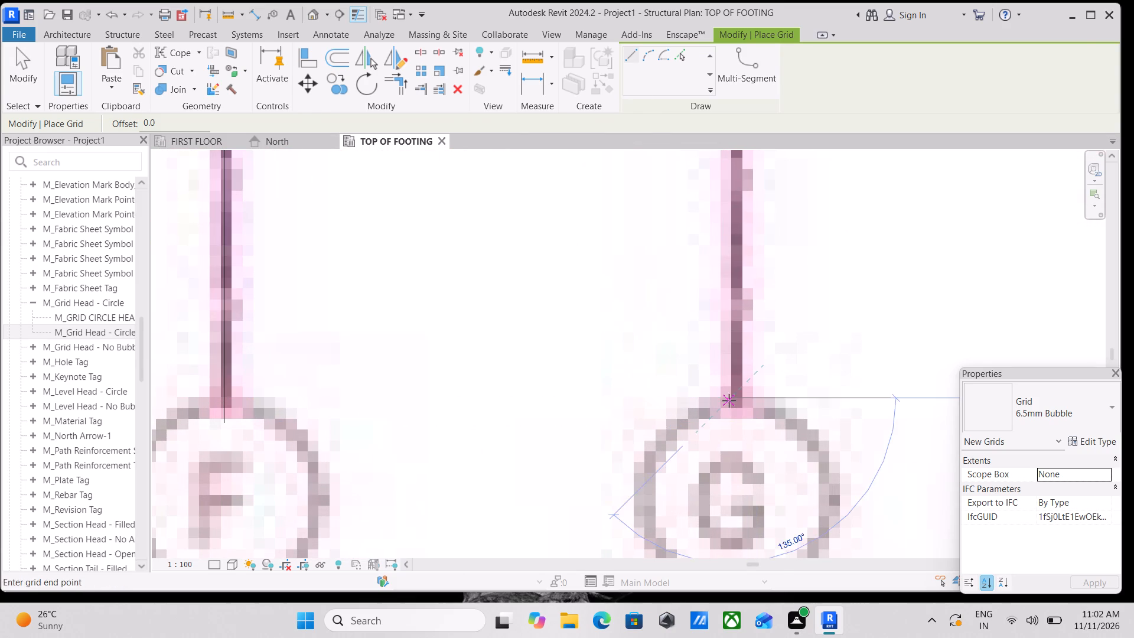
pyautogui.scroll(-1, 729, 324)
pyautogui.moveTo(729, 323); pyautogui.dragTo(788, 572, button='middle')
pyautogui.scroll(-3, 803, 276)
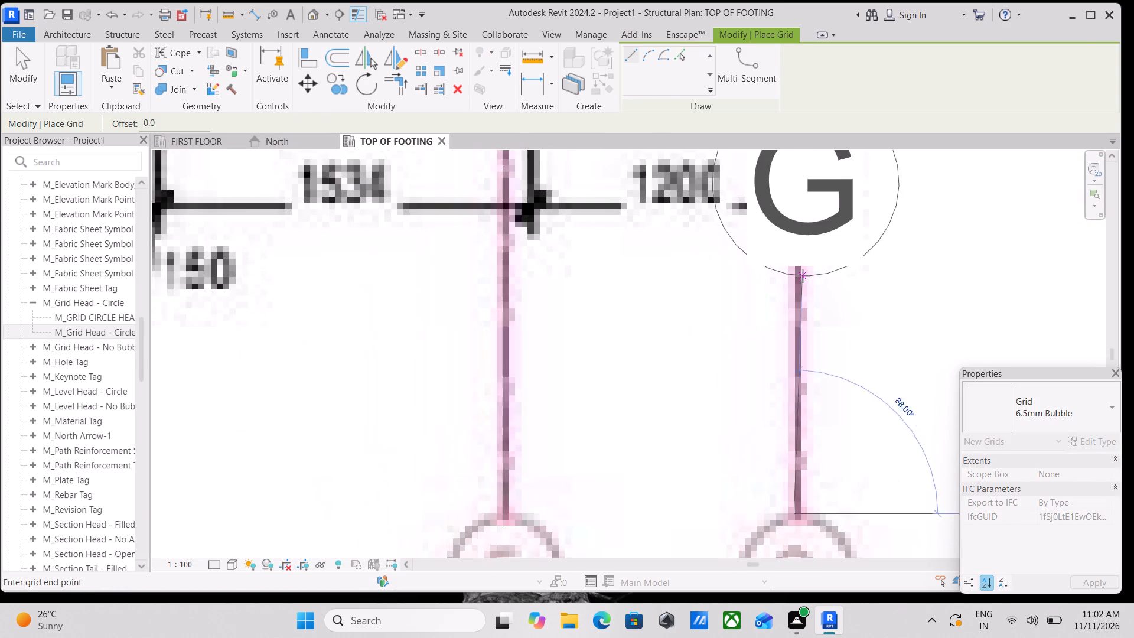
pyautogui.scroll(-1, 803, 276)
pyautogui.moveTo(803, 277); pyautogui.dragTo(802, 405, button='middle')
pyautogui.scroll(-2, 801, 273)
pyautogui.moveTo(801, 273); pyautogui.dragTo(796, 637, button='middle')
pyautogui.scroll(1, 796, 637)
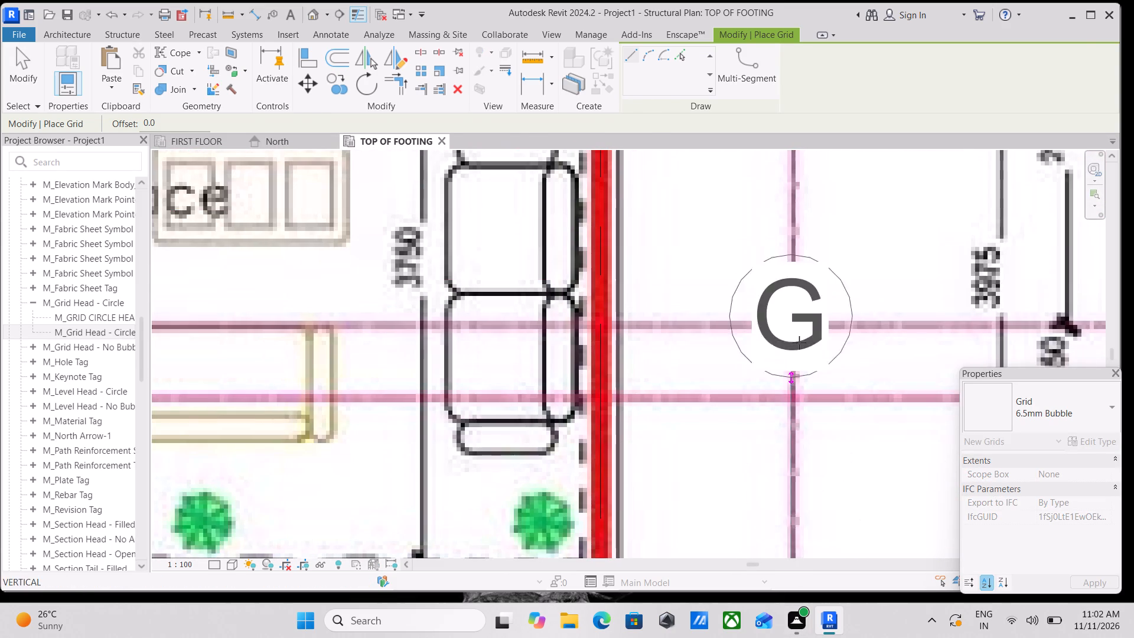
pyautogui.scroll(-2, 799, 343)
pyautogui.moveTo(799, 343); pyautogui.dragTo(807, 480, button='middle')
pyautogui.moveTo(786, 189); pyautogui.dragTo(809, 462, button='middle')
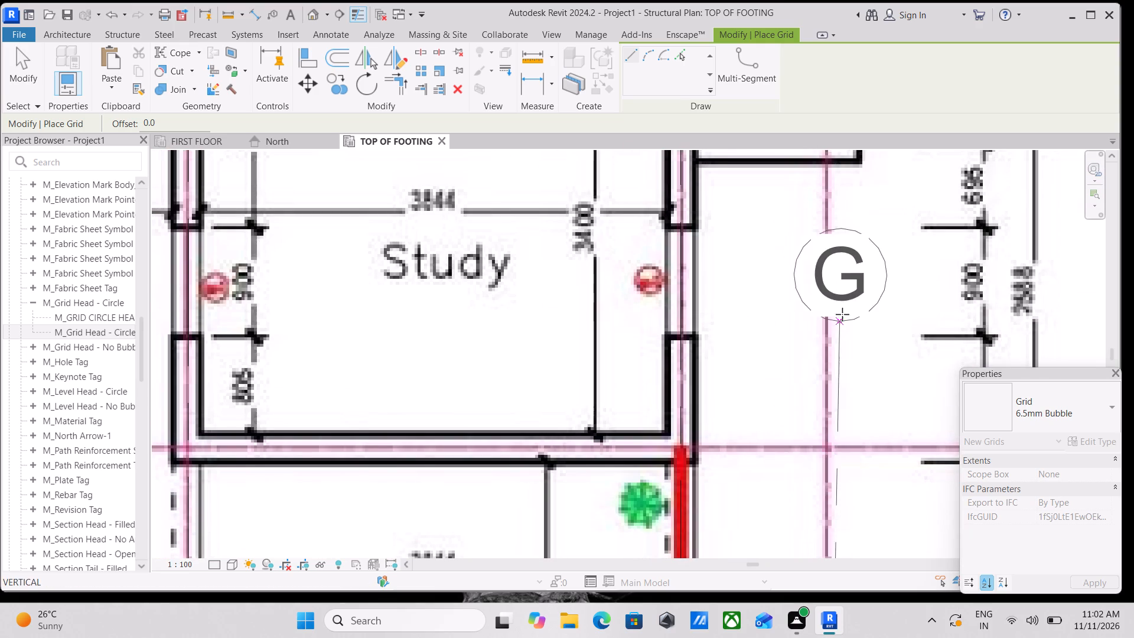
pyautogui.scroll(-1, 843, 304)
pyautogui.moveTo(832, 302); pyautogui.dragTo(812, 335, button='middle')
pyautogui.scroll(-1, 819, 281)
pyautogui.moveTo(817, 287); pyautogui.dragTo(806, 497, button='middle')
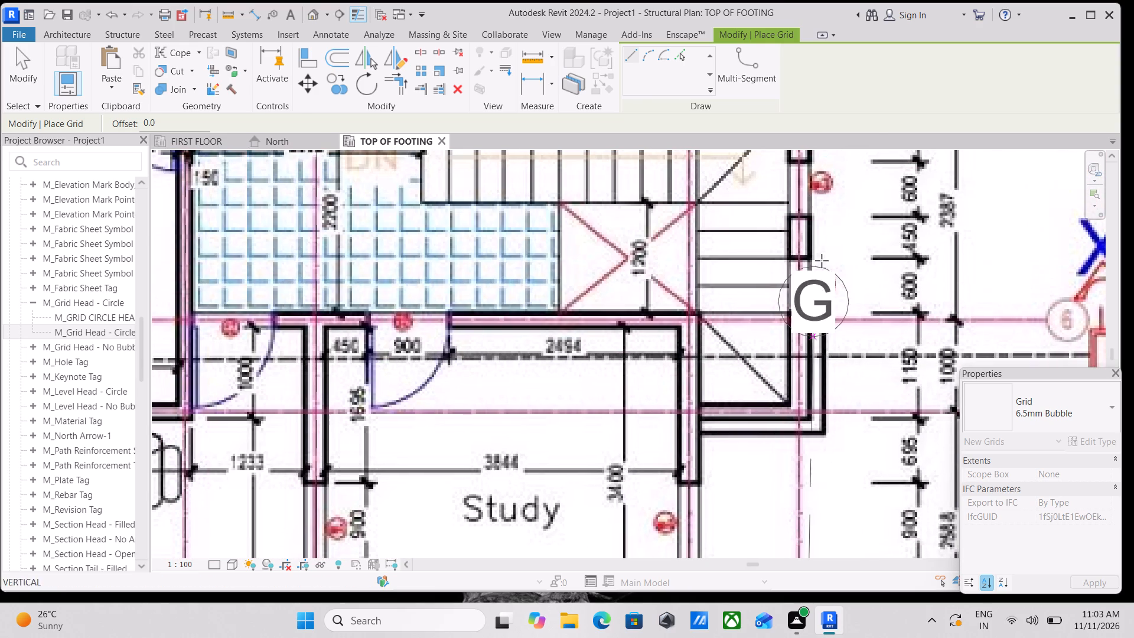
pyautogui.moveTo(822, 257); pyautogui.dragTo(786, 374, button='middle')
pyautogui.moveTo(756, 281); pyautogui.dragTo(746, 485, button='middle')
pyautogui.moveTo(754, 294); pyautogui.dragTo(748, 499, button='middle')
pyautogui.scroll(-1, 748, 499)
pyautogui.moveTo(764, 321); pyautogui.dragTo(751, 481, button='middle')
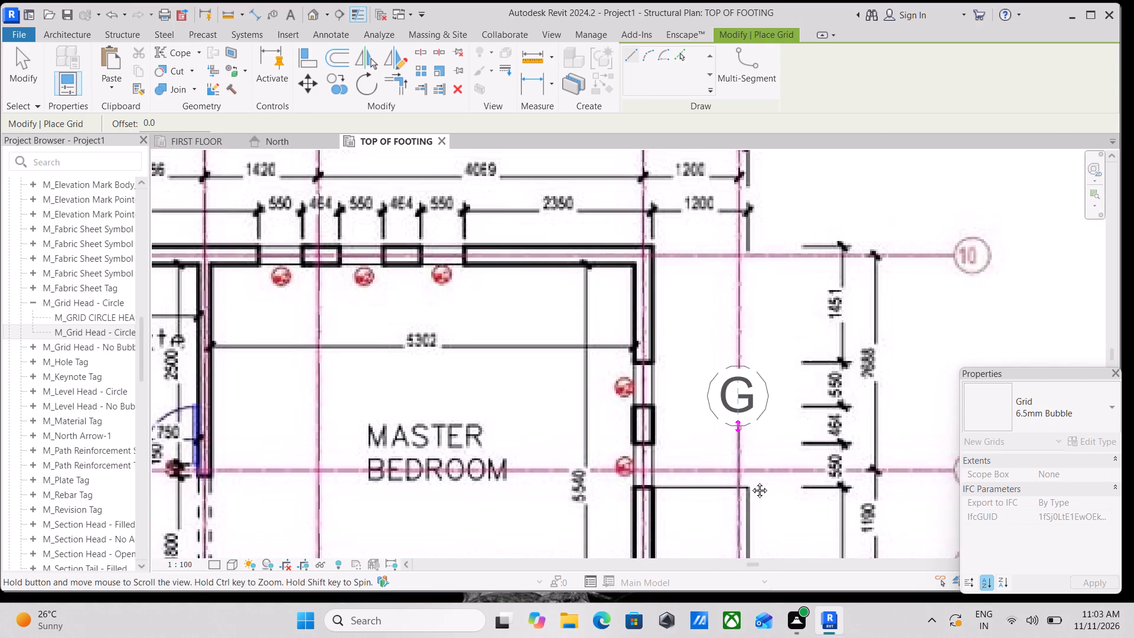
pyautogui.moveTo(751, 481); pyautogui.dragTo(751, 493, button='middle')
pyautogui.moveTo(715, 269); pyautogui.dragTo(704, 457, button='middle')
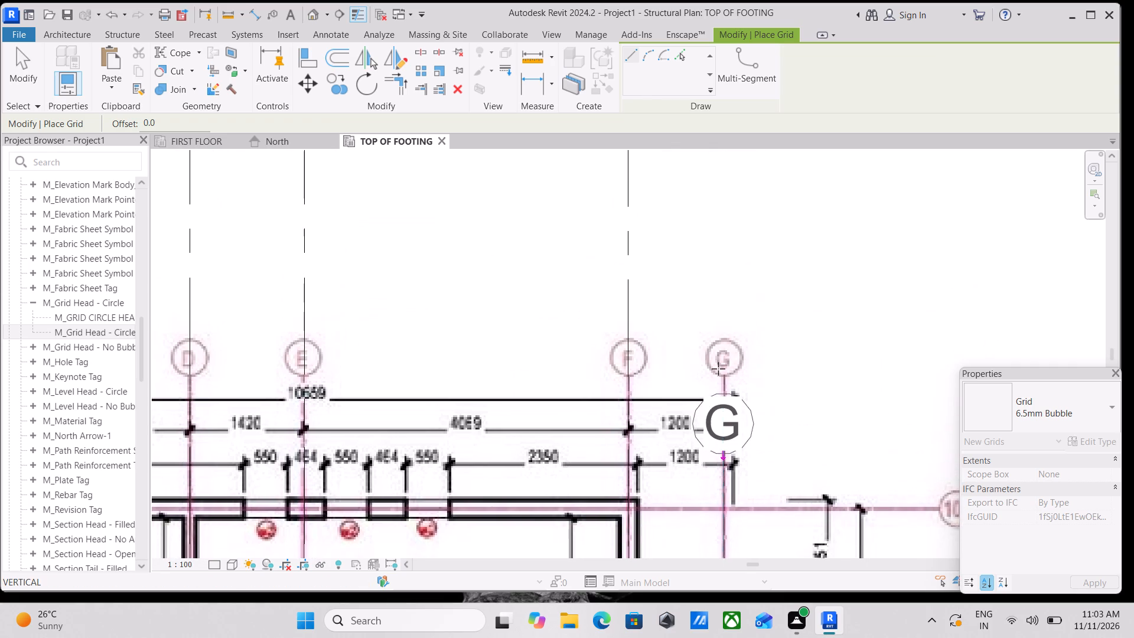
pyautogui.moveTo(726, 259); pyautogui.dragTo(713, 408, button='middle')
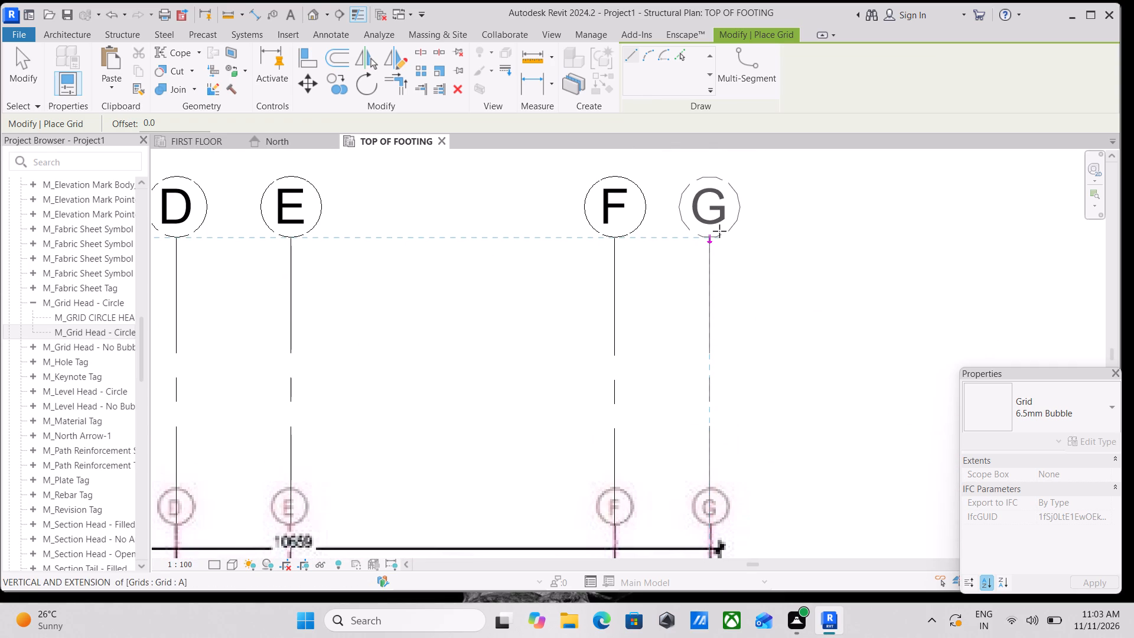
pyautogui.doubleClick(719, 231)
pyautogui.scroll(-4, 751, 245)
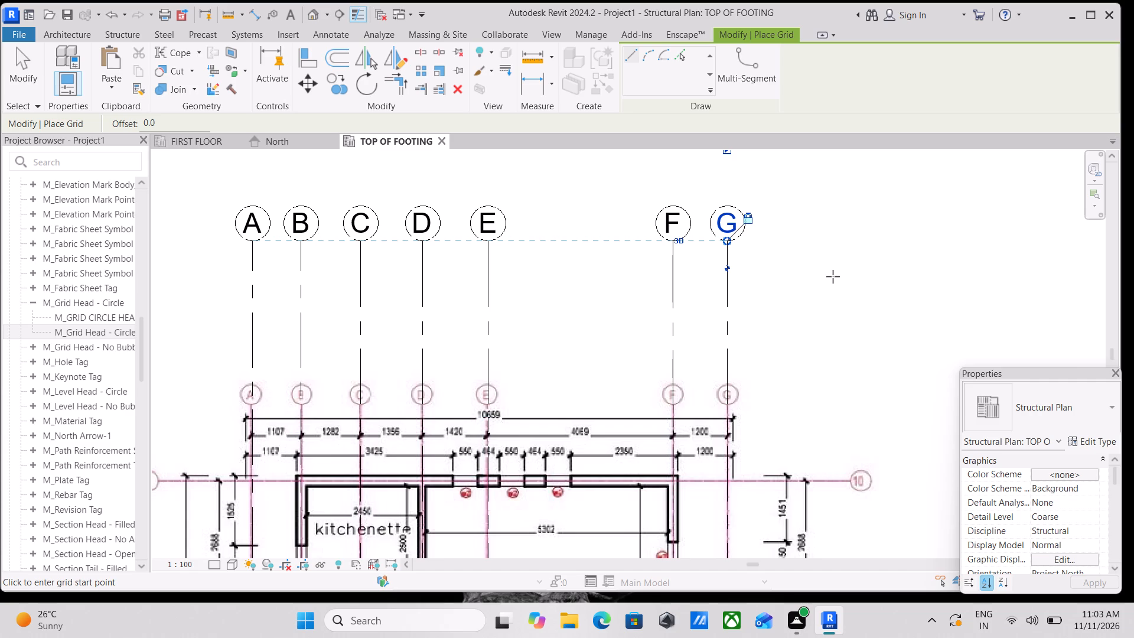
pyautogui.scroll(4, 831, 272)
pyautogui.press('Escape')
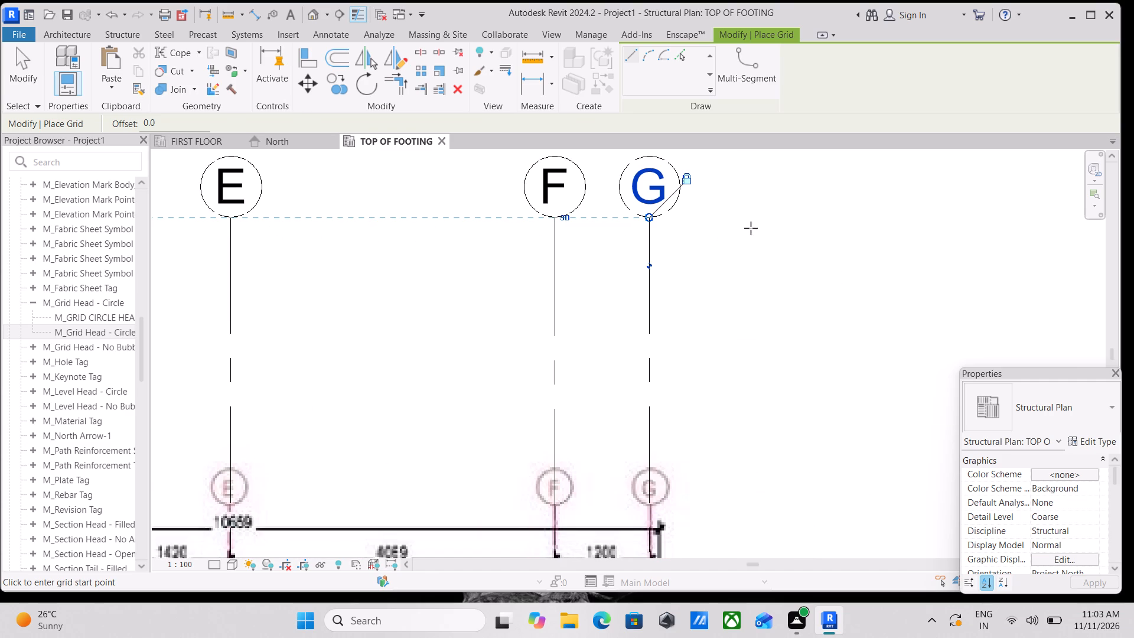
pyautogui.scroll(-2, 746, 222)
pyautogui.press('Escape')
pyautogui.press('Escape')
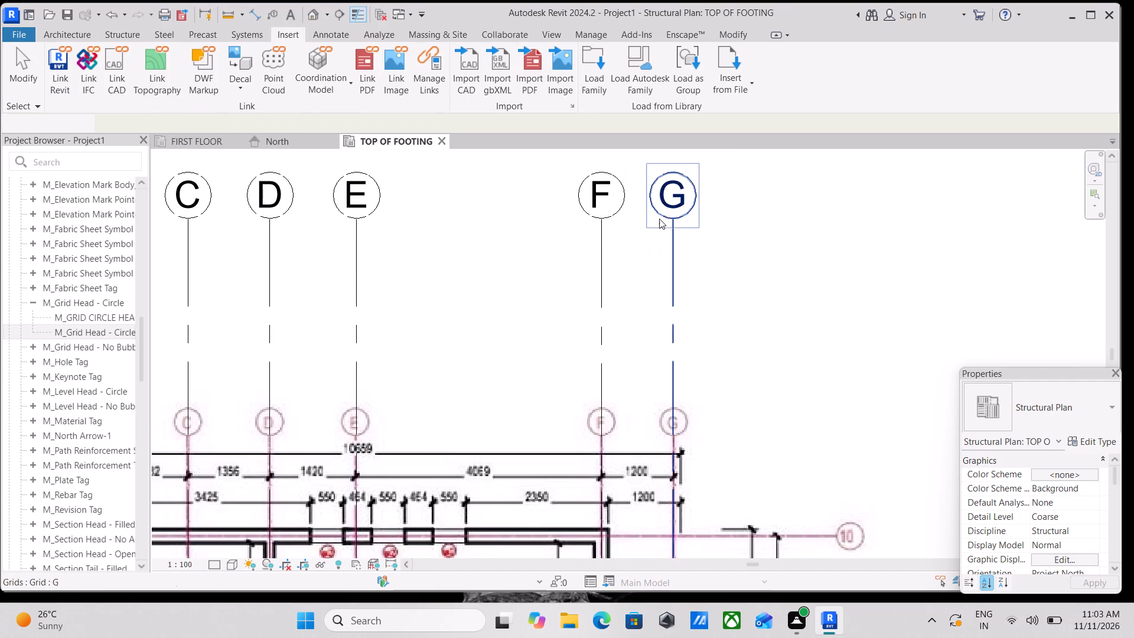
# Lower the aligned heads of grids A to G together to just above the image's upper grid bubbles.
pyautogui.click(665, 224)
pyautogui.moveTo(673, 214); pyautogui.dragTo(660, 390)
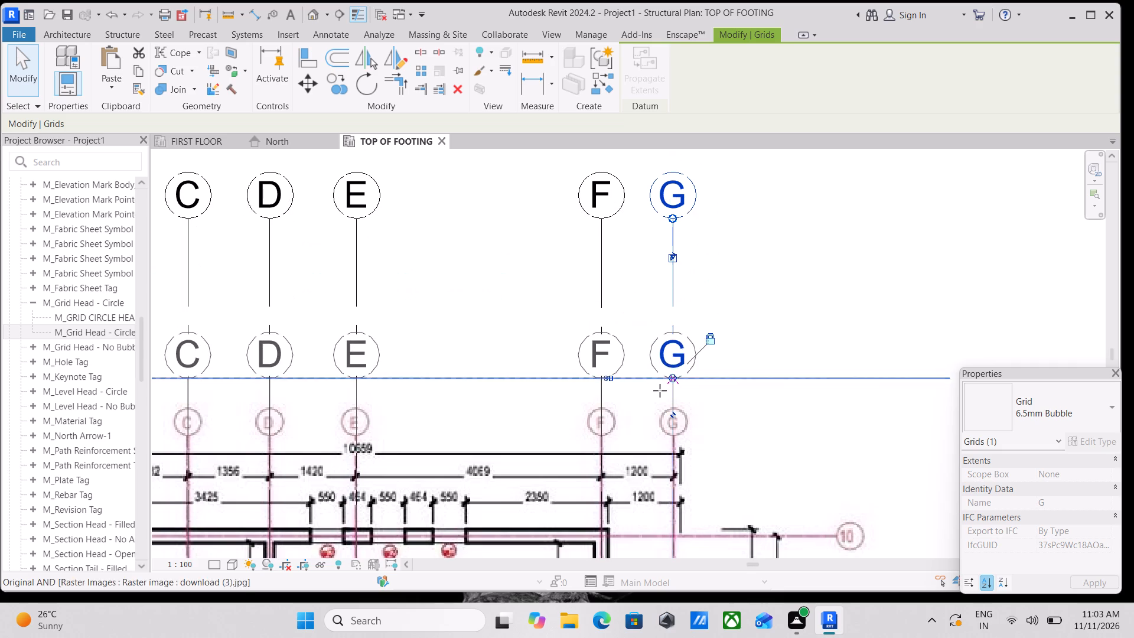
pyautogui.moveTo(660, 390); pyautogui.dragTo(663, 415)
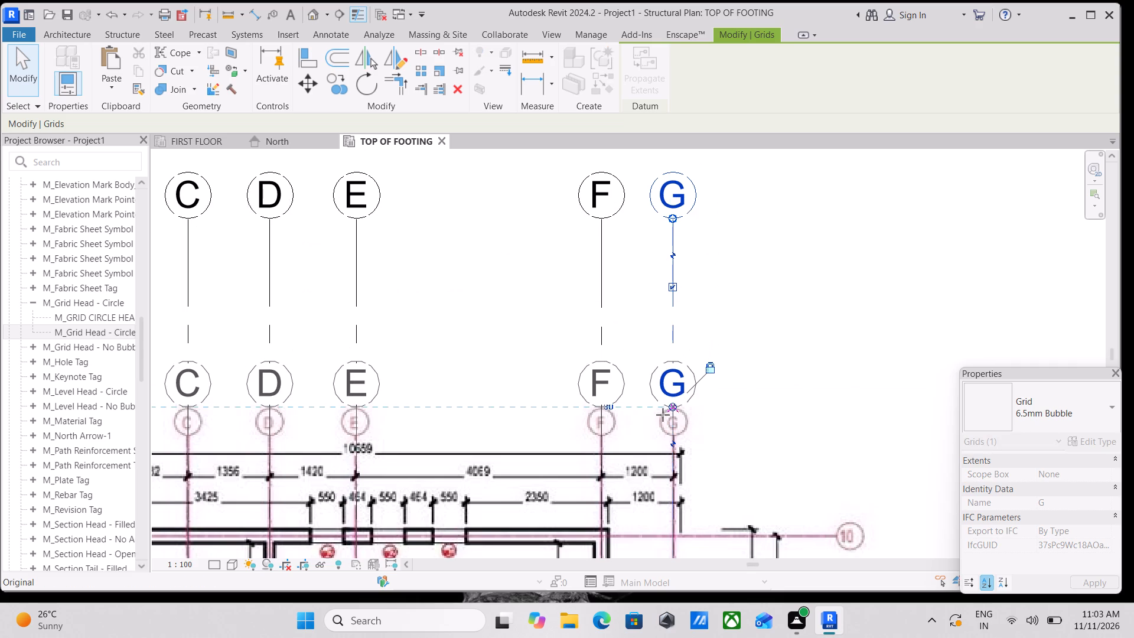
pyautogui.moveTo(663, 415); pyautogui.dragTo(663, 416)
pyautogui.scroll(-2, 872, 312)
pyautogui.moveTo(865, 302); pyautogui.dragTo(840, 165, button='middle')
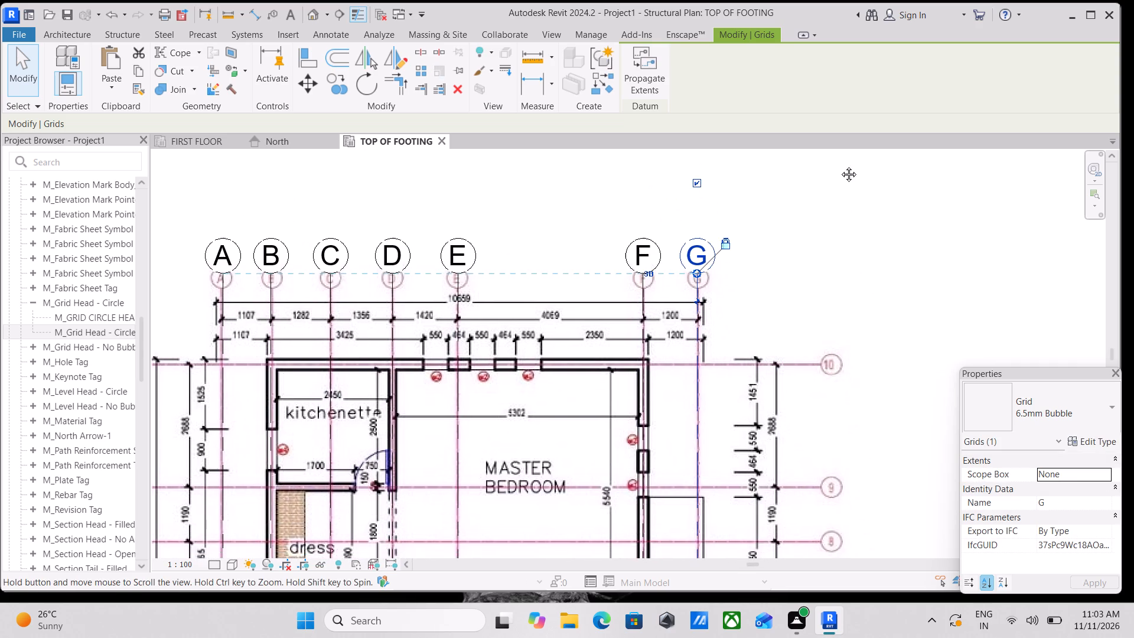
pyautogui.moveTo(840, 165); pyautogui.dragTo(840, 171, button='middle')
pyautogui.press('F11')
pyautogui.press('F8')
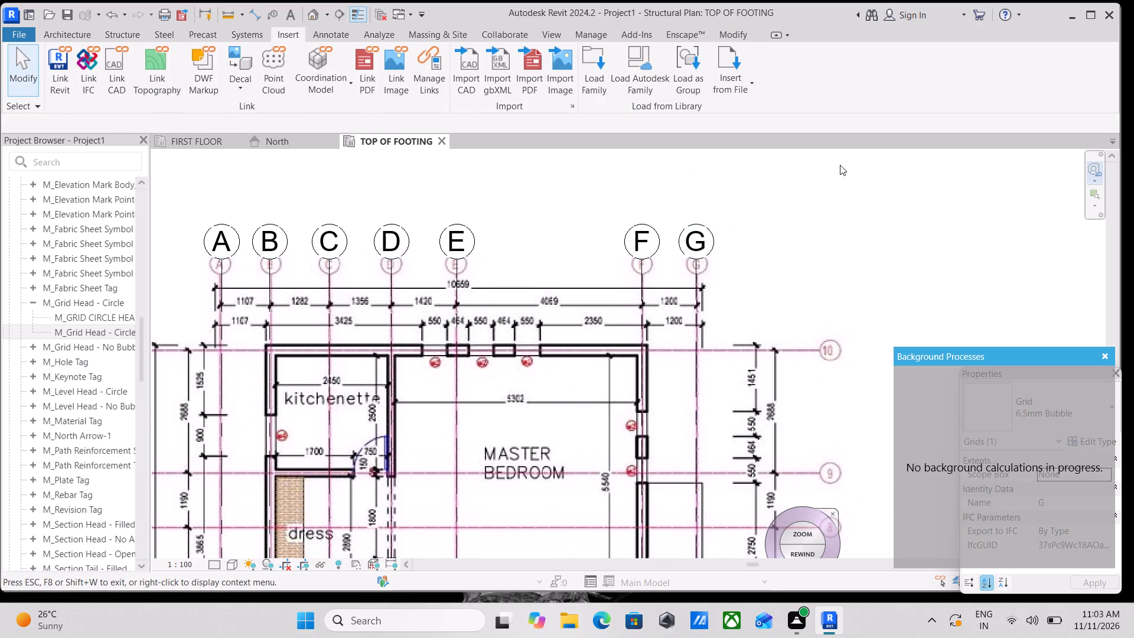
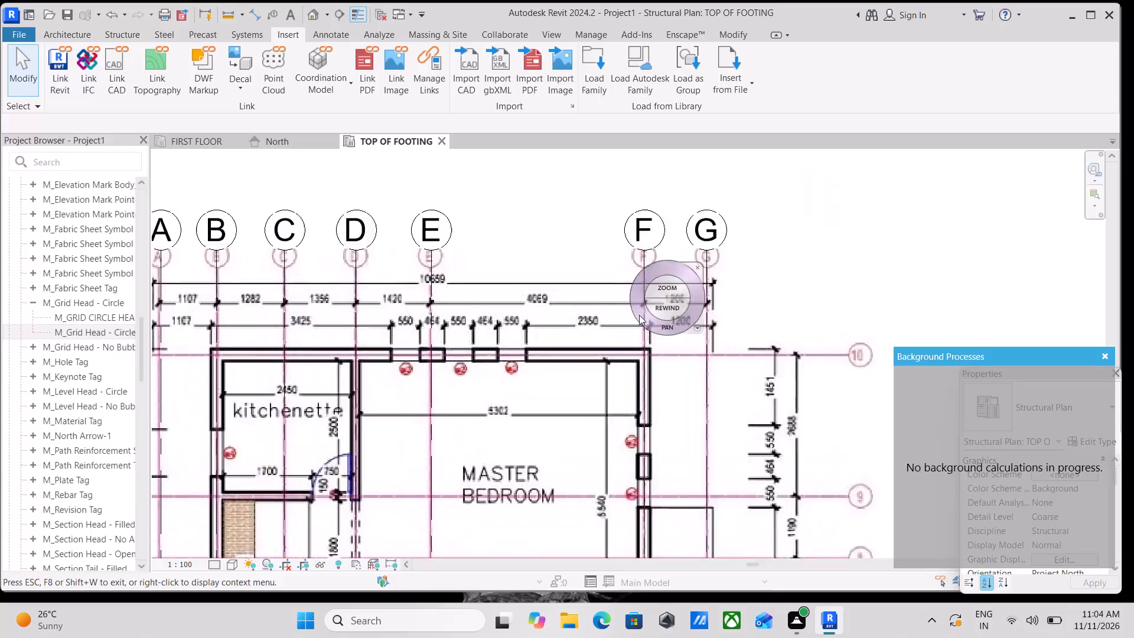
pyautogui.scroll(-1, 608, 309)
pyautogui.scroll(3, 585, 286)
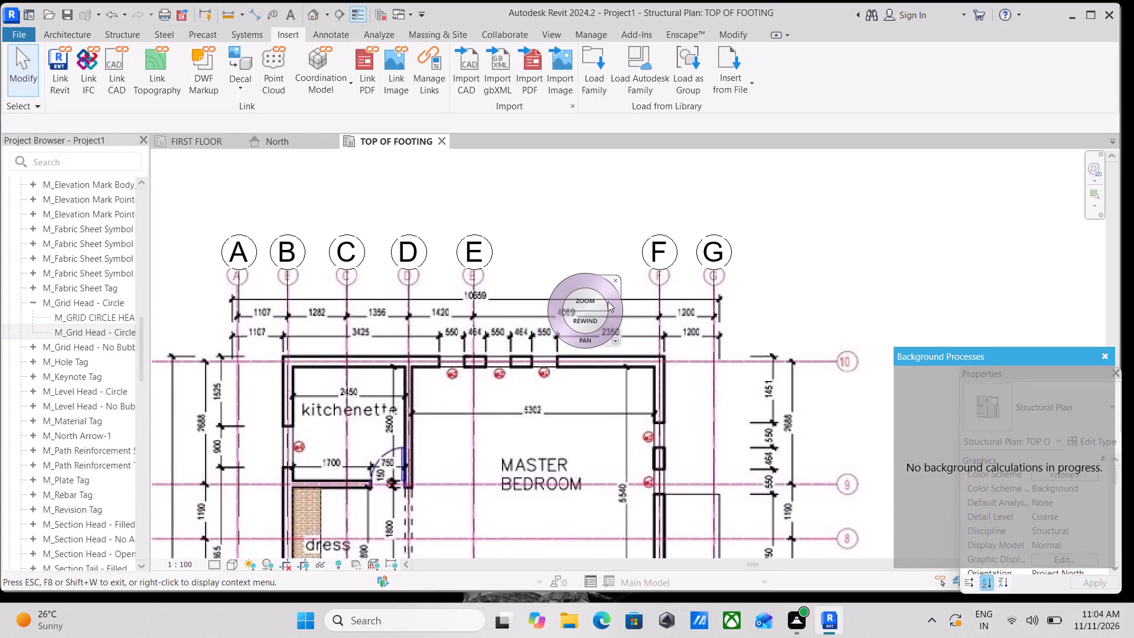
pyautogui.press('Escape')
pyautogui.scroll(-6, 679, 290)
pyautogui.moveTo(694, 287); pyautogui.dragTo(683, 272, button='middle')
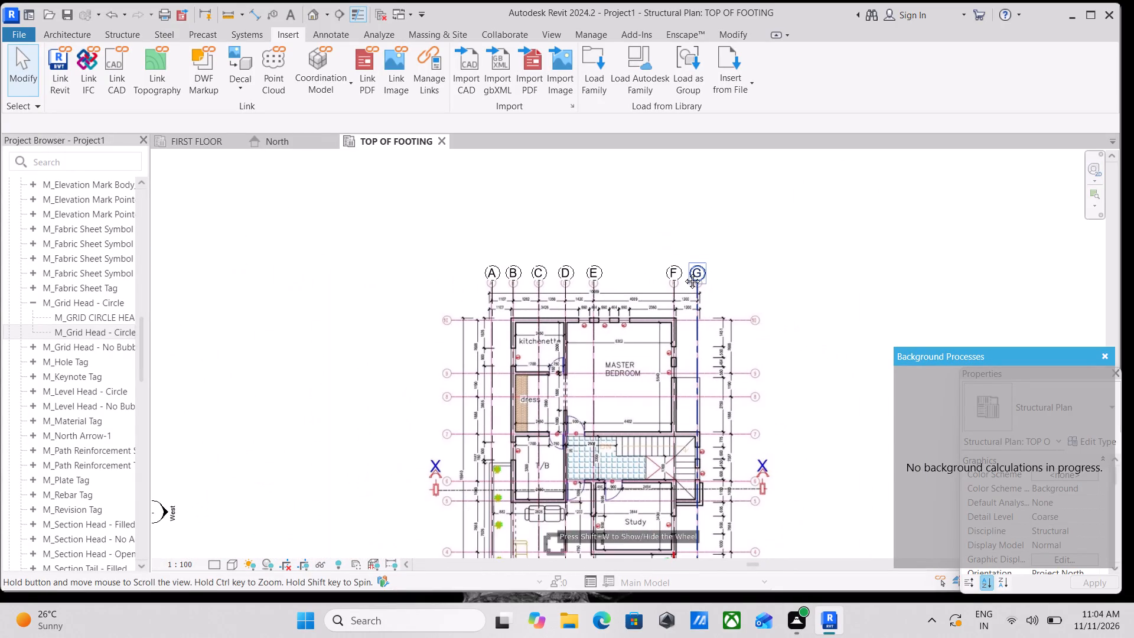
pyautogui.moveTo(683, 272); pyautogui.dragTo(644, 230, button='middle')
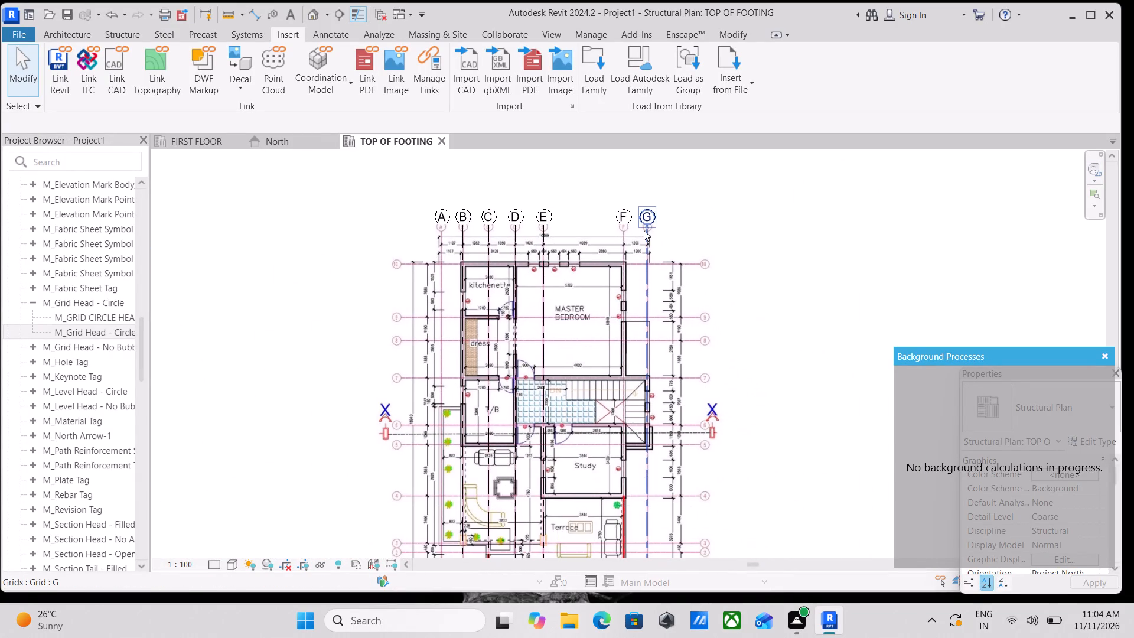
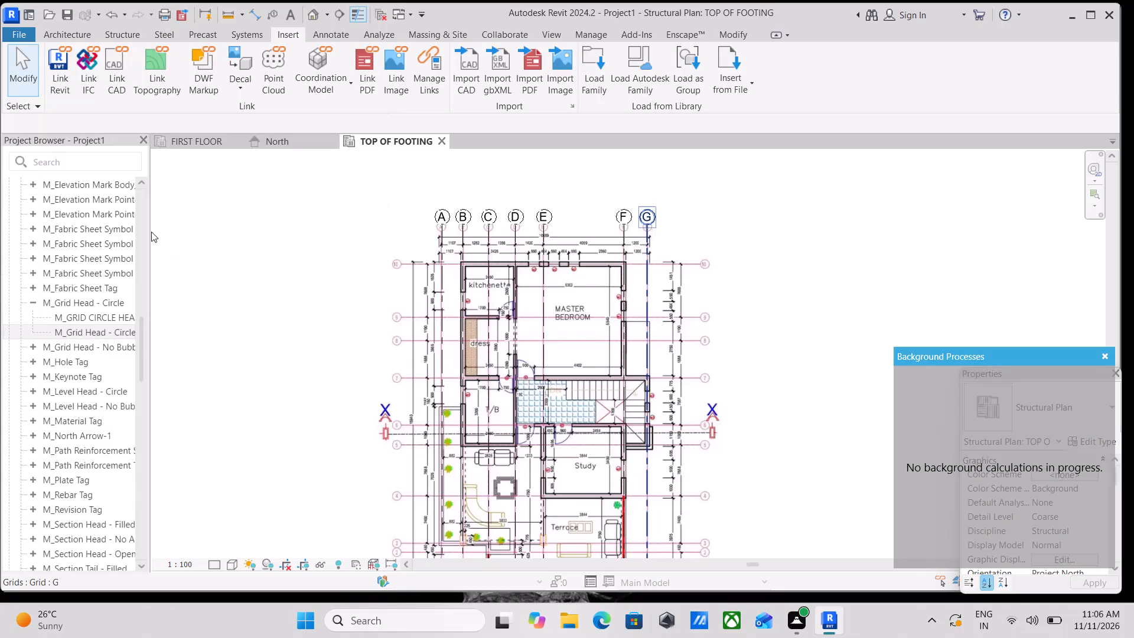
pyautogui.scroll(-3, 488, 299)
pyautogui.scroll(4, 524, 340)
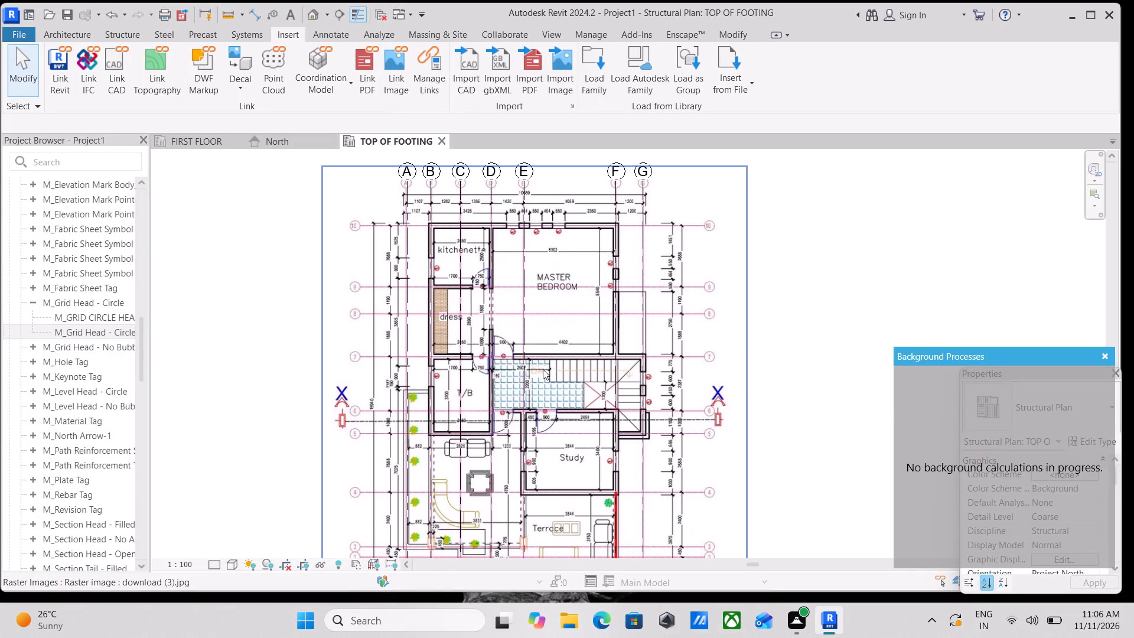
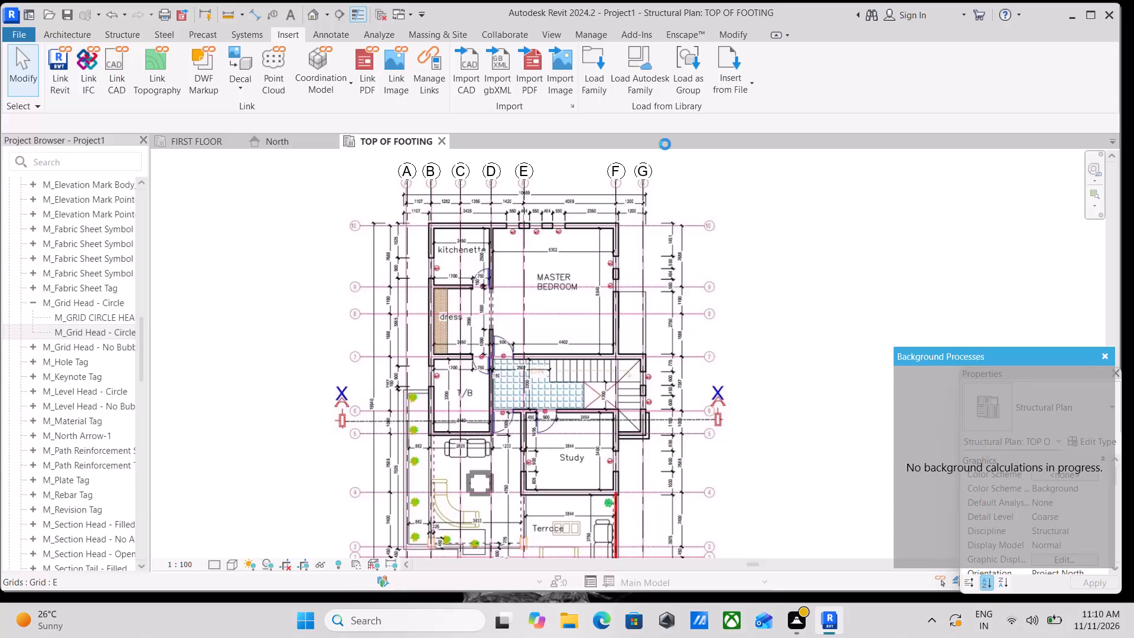
# Draw a horizontal grid over the image's gridline 10 above the kitchenette and master bedroom, ending at the far bubble with the grid head.
pyautogui.scroll(3, 672, 236)
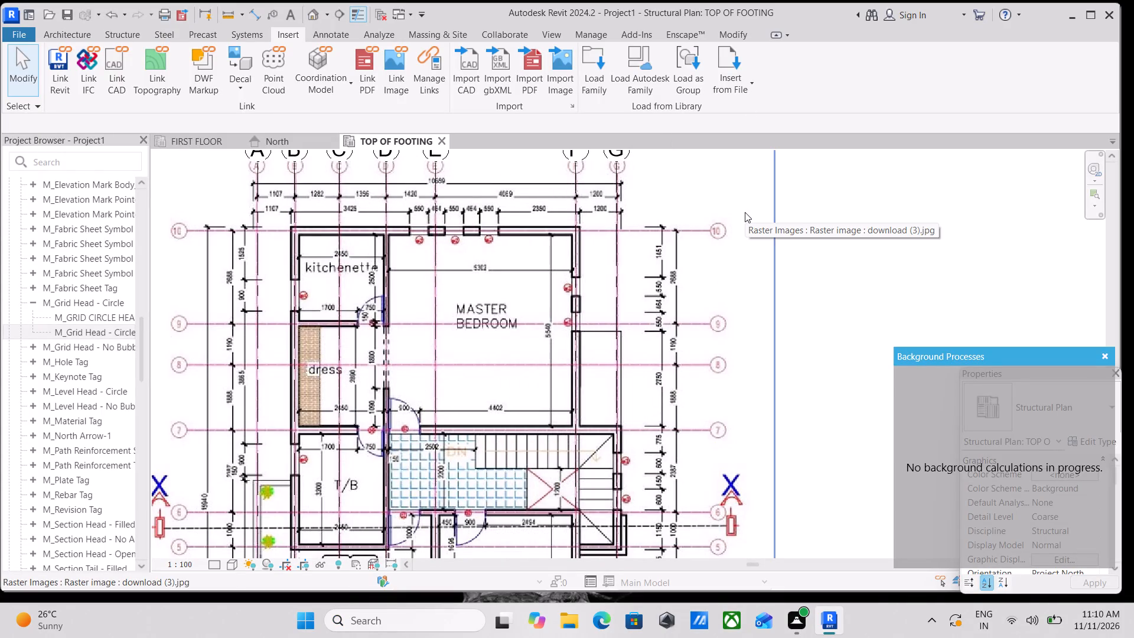
pyautogui.scroll(1, 504, 251)
pyautogui.scroll(-2, 513, 237)
pyautogui.moveTo(513, 237); pyautogui.dragTo(593, 367, button='middle')
pyautogui.scroll(1, 593, 367)
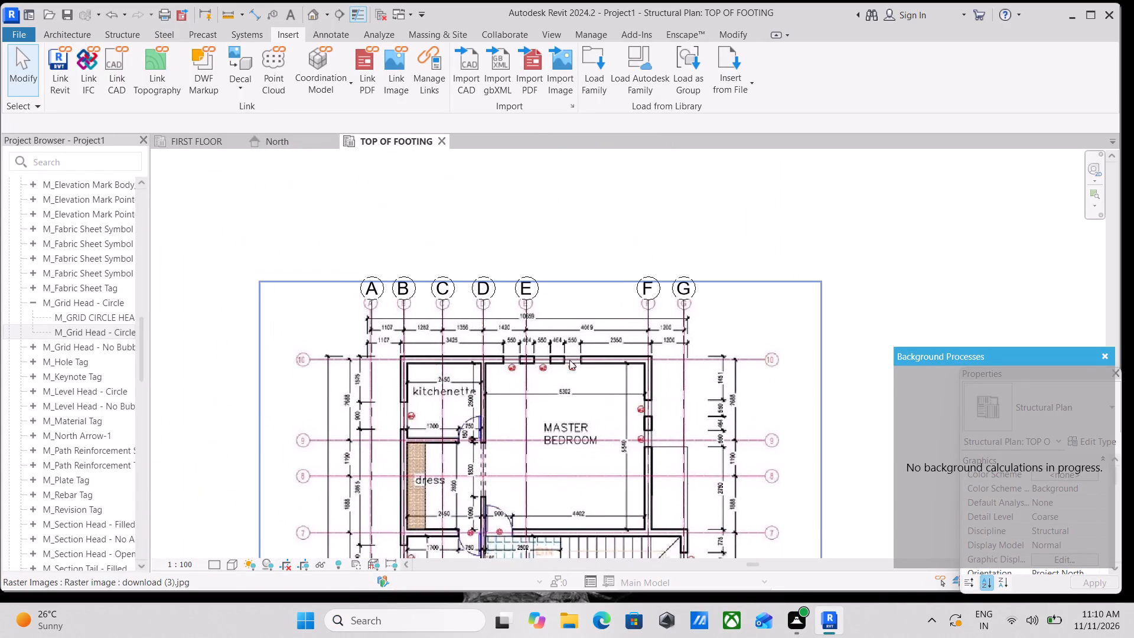
pyautogui.scroll(2, 363, 304)
pyautogui.scroll(-2, 384, 330)
pyautogui.moveTo(384, 330); pyautogui.dragTo(414, 385, button='middle')
pyautogui.scroll(2, 506, 389)
pyautogui.scroll(2, 459, 406)
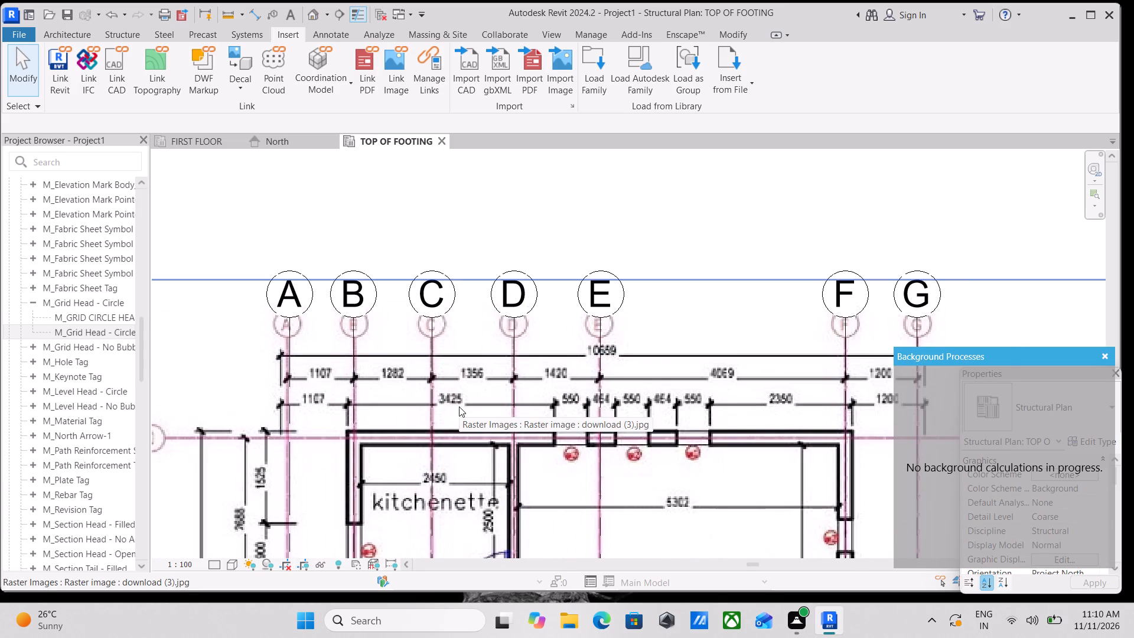
pyautogui.scroll(3, 523, 418)
pyautogui.scroll(-3, 434, 393)
pyautogui.moveTo(428, 372); pyautogui.dragTo(500, 297, button='middle')
pyautogui.moveTo(356, 371); pyautogui.dragTo(356, 376, button='middle')
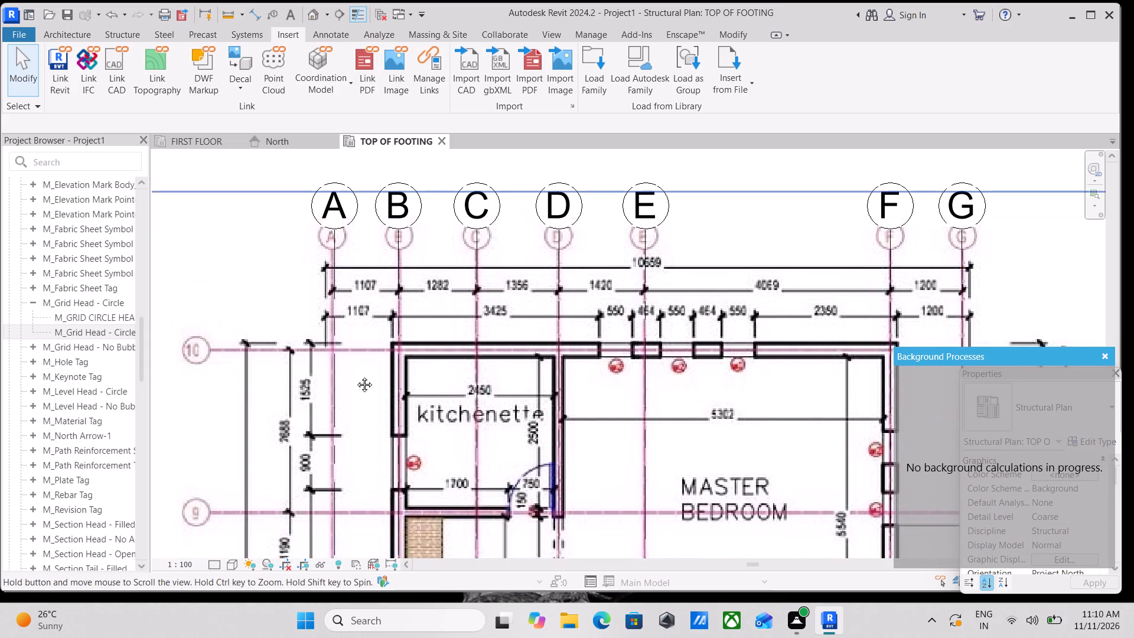
pyautogui.moveTo(356, 376); pyautogui.dragTo(347, 385, button='middle')
pyautogui.write('GR')
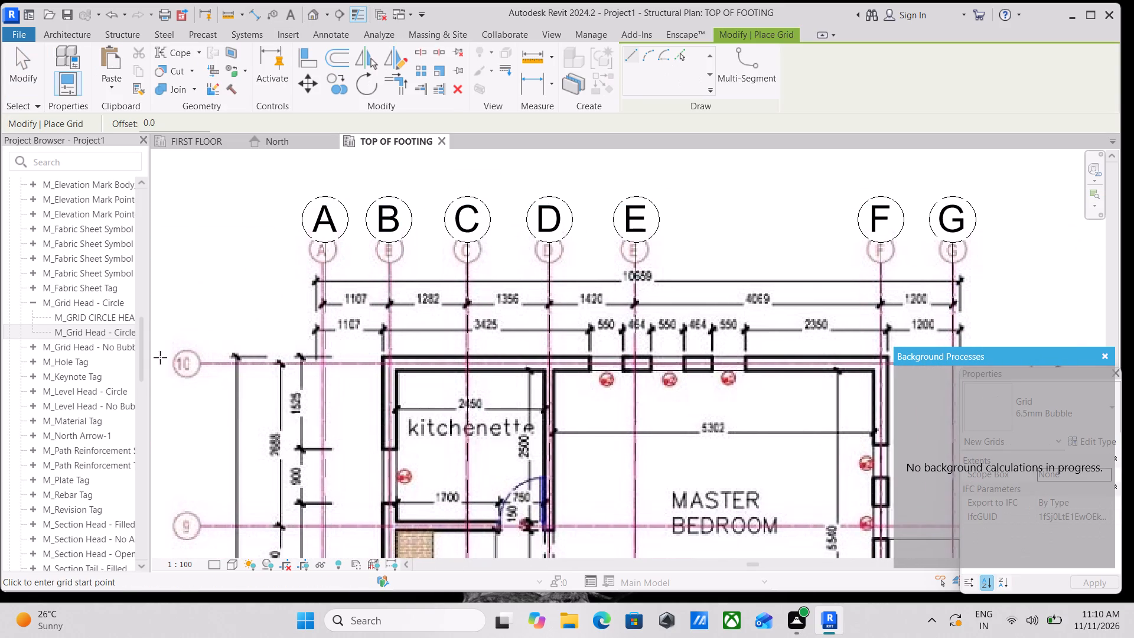
pyautogui.scroll(-2, 170, 319)
pyautogui.scroll(2, 189, 359)
pyautogui.scroll(-2, 184, 350)
pyautogui.moveTo(184, 350); pyautogui.dragTo(69, 318, button='middle')
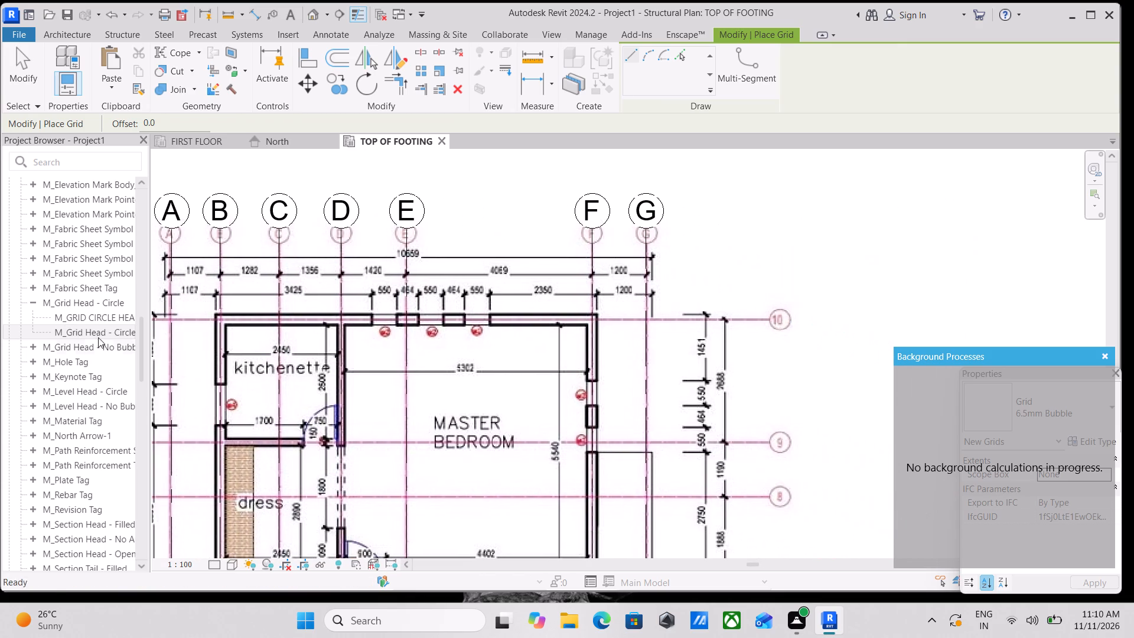
pyautogui.scroll(-1, 219, 351)
pyautogui.moveTo(219, 351); pyautogui.dragTo(492, 343, button='middle')
pyautogui.scroll(8, 393, 302)
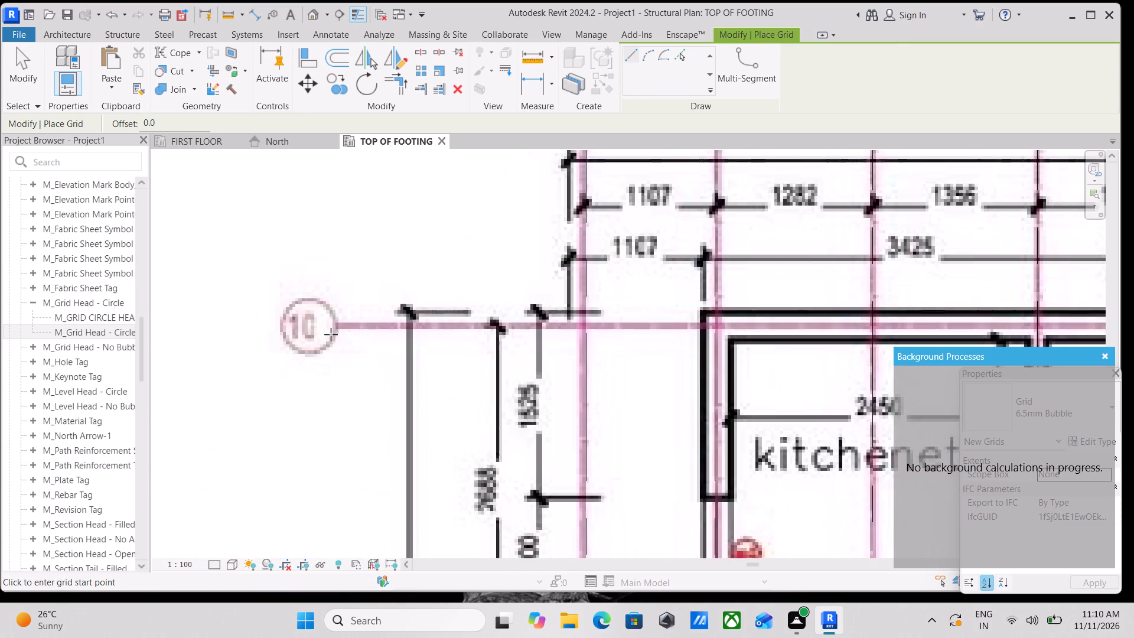
pyautogui.scroll(2, 315, 333)
pyautogui.click(335, 318)
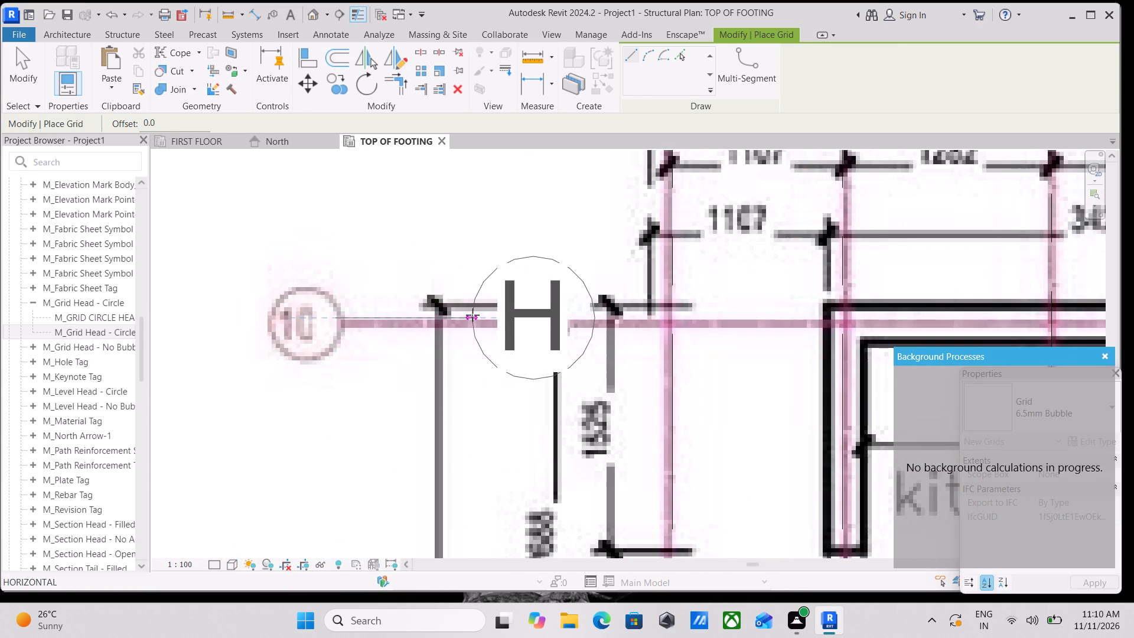
pyautogui.press('Escape')
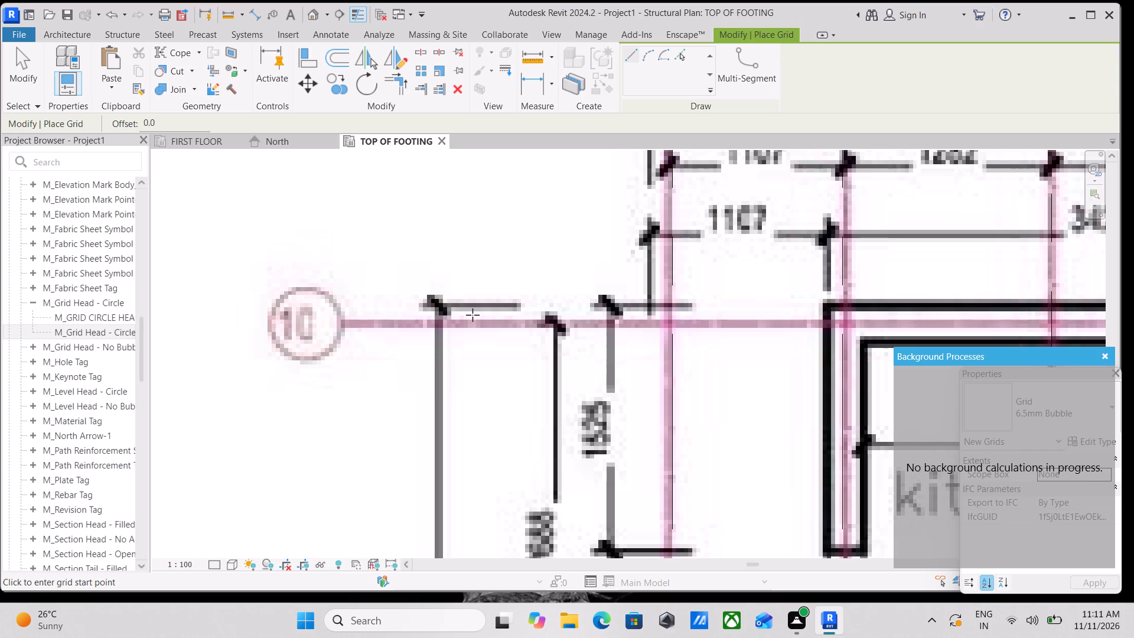
pyautogui.scroll(-1, 462, 320)
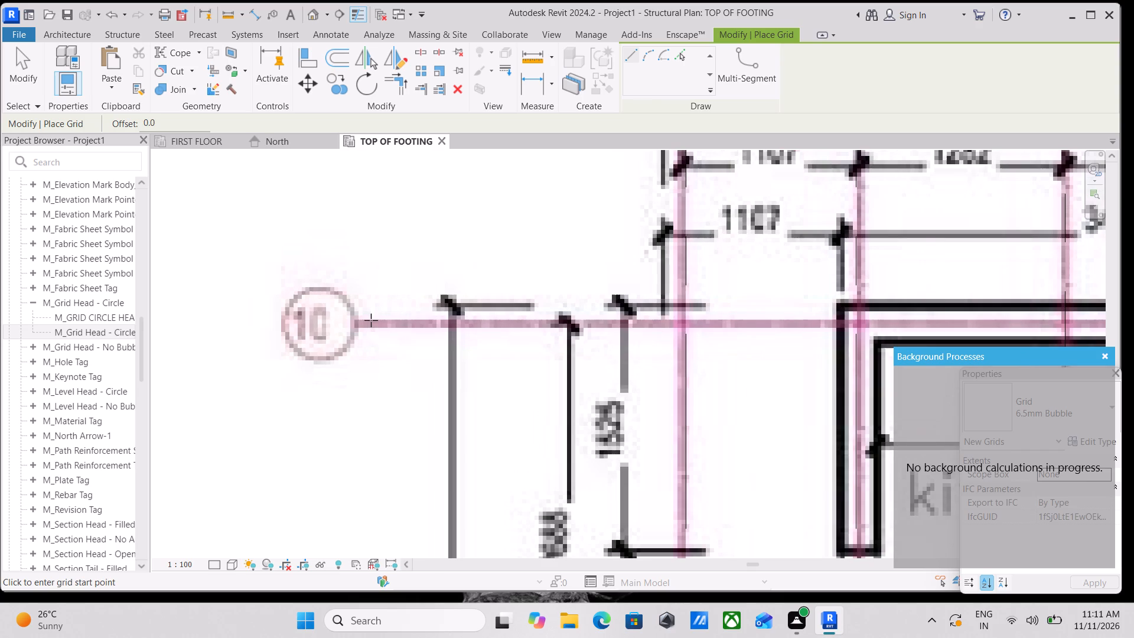
pyautogui.scroll(1, 371, 320)
pyautogui.scroll(-3, 371, 320)
pyautogui.moveTo(360, 301); pyautogui.dragTo(325, 283, button='middle')
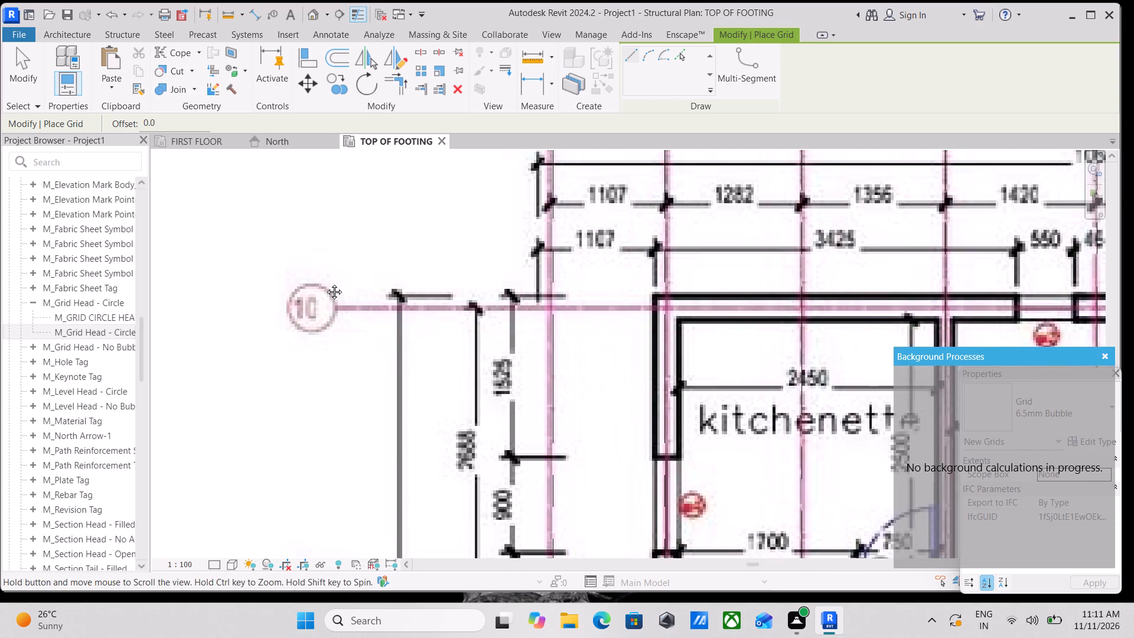
pyautogui.moveTo(325, 283); pyautogui.dragTo(321, 281, button='middle')
pyautogui.scroll(3, 320, 297)
pyautogui.click(320, 307)
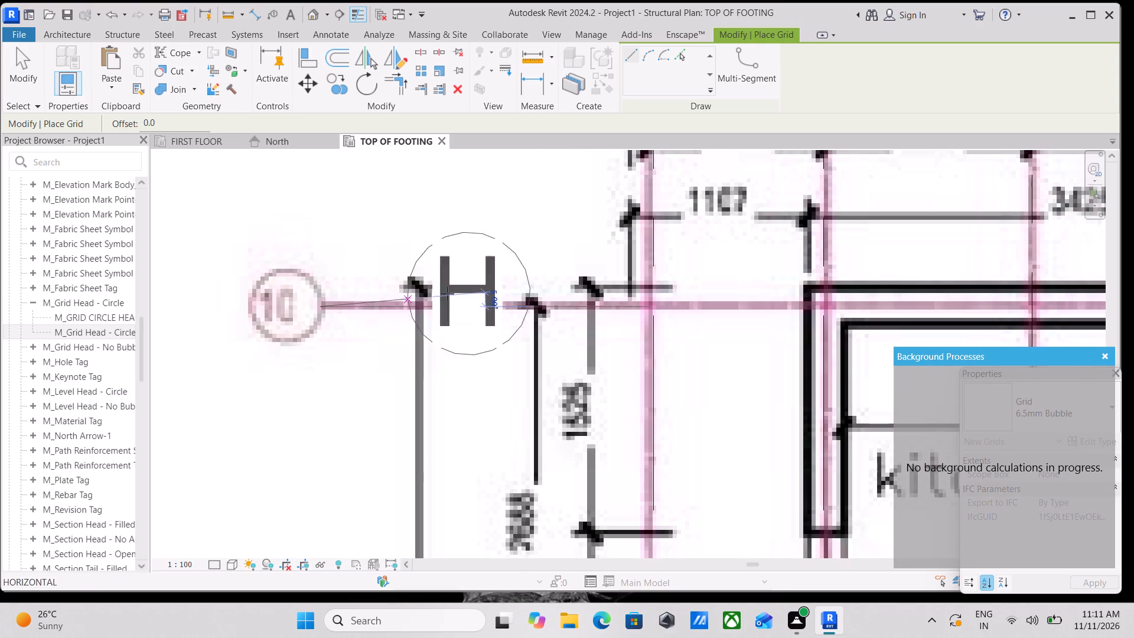
pyautogui.moveTo(529, 290); pyautogui.dragTo(360, 276, button='middle')
pyautogui.scroll(-7, 607, 283)
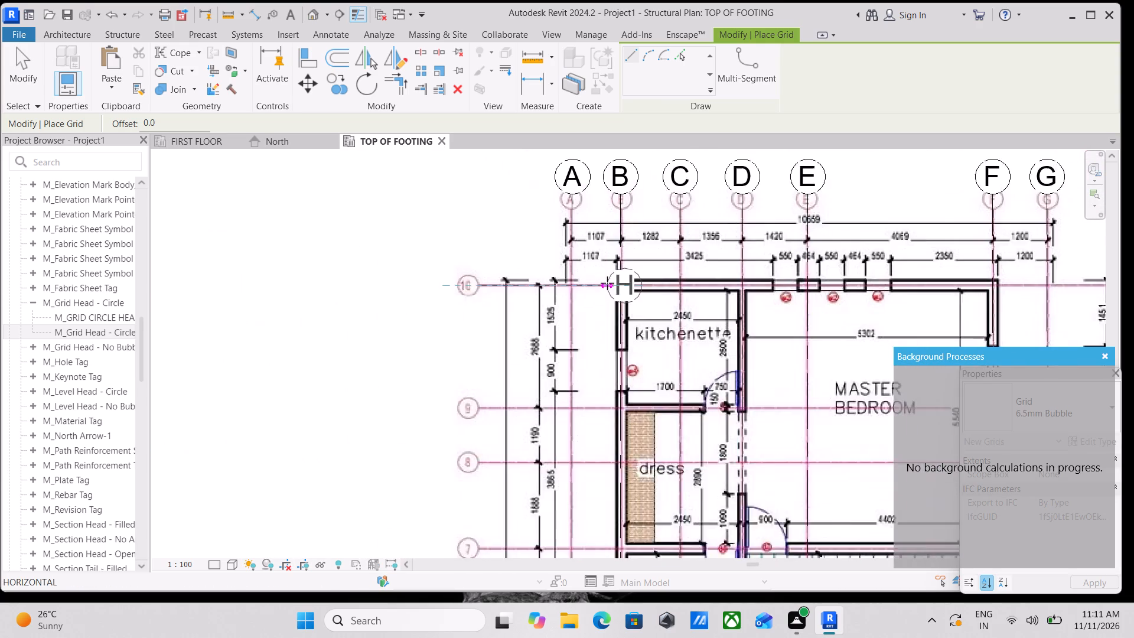
pyautogui.scroll(-3, 607, 283)
pyautogui.moveTo(607, 283); pyautogui.dragTo(466, 289, button='middle')
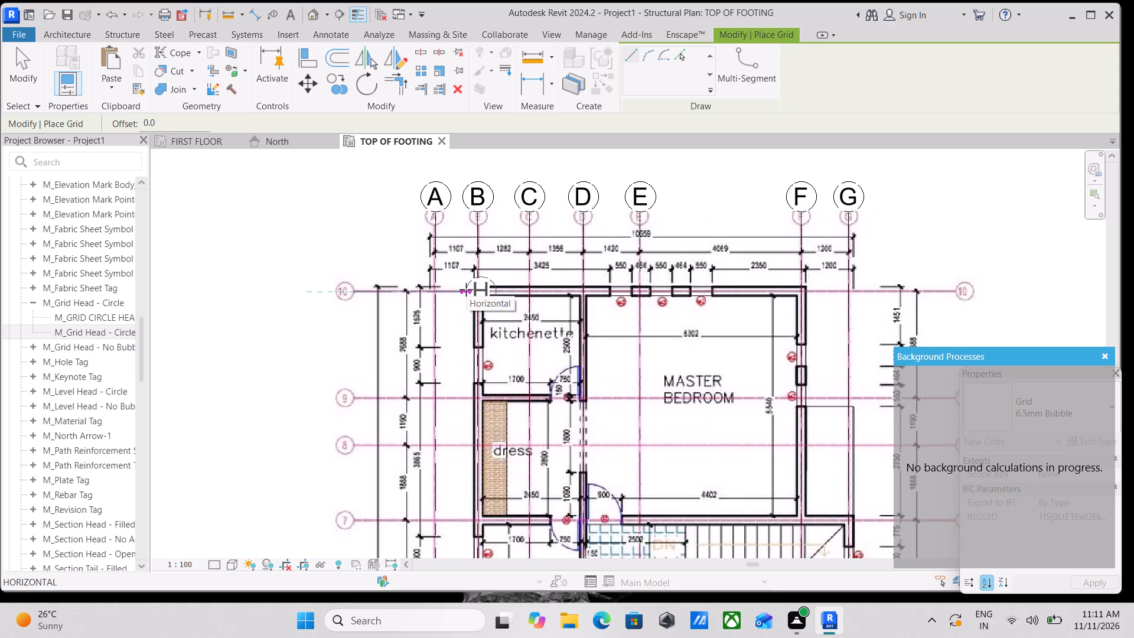
pyautogui.moveTo(613, 298); pyautogui.dragTo(504, 298, button='middle')
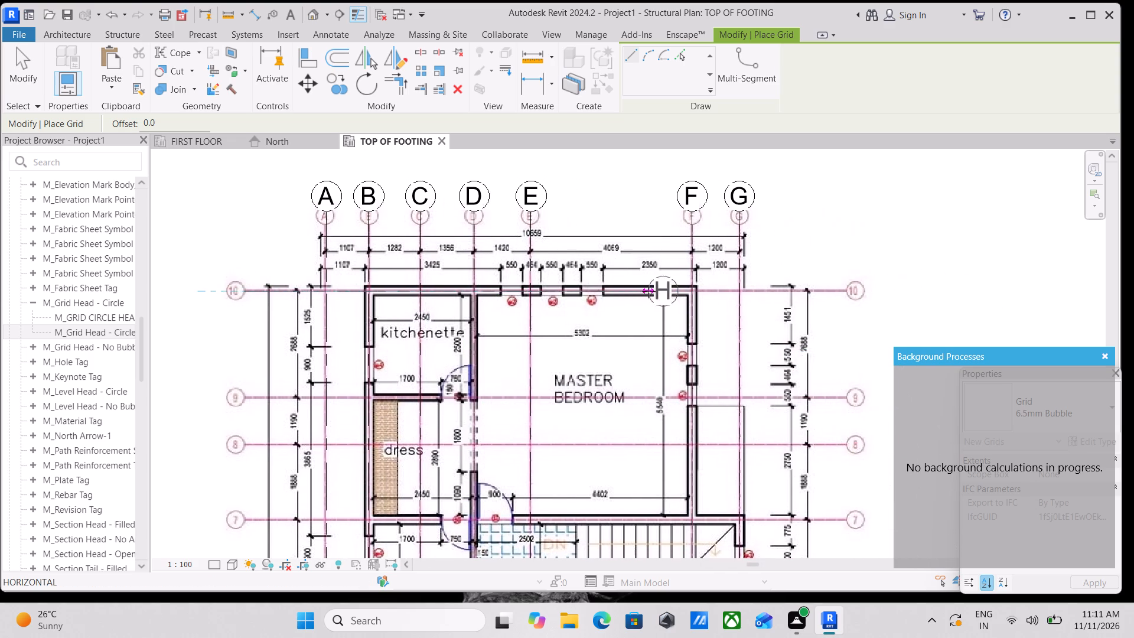
pyautogui.scroll(4, 756, 283)
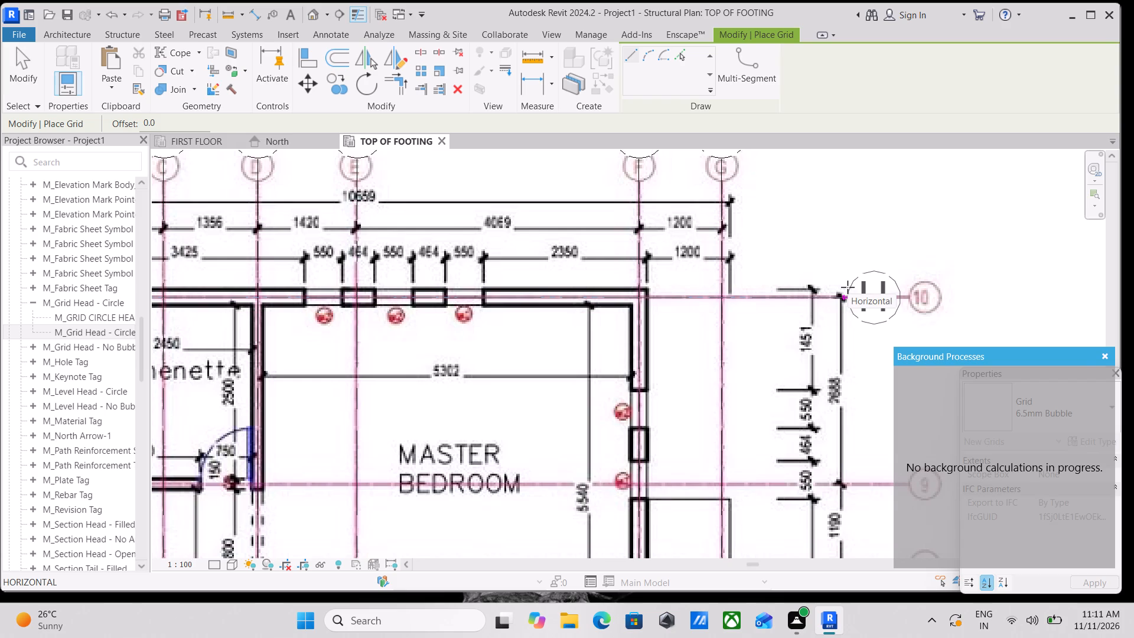
pyautogui.moveTo(848, 287); pyautogui.dragTo(791, 287, button='middle')
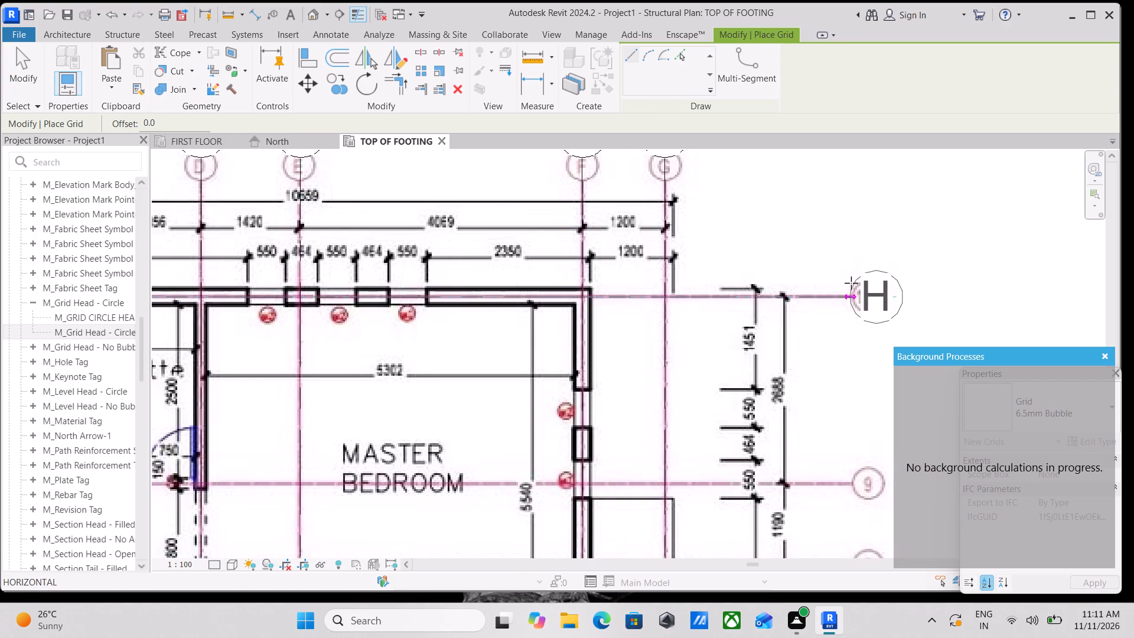
pyautogui.click(851, 290)
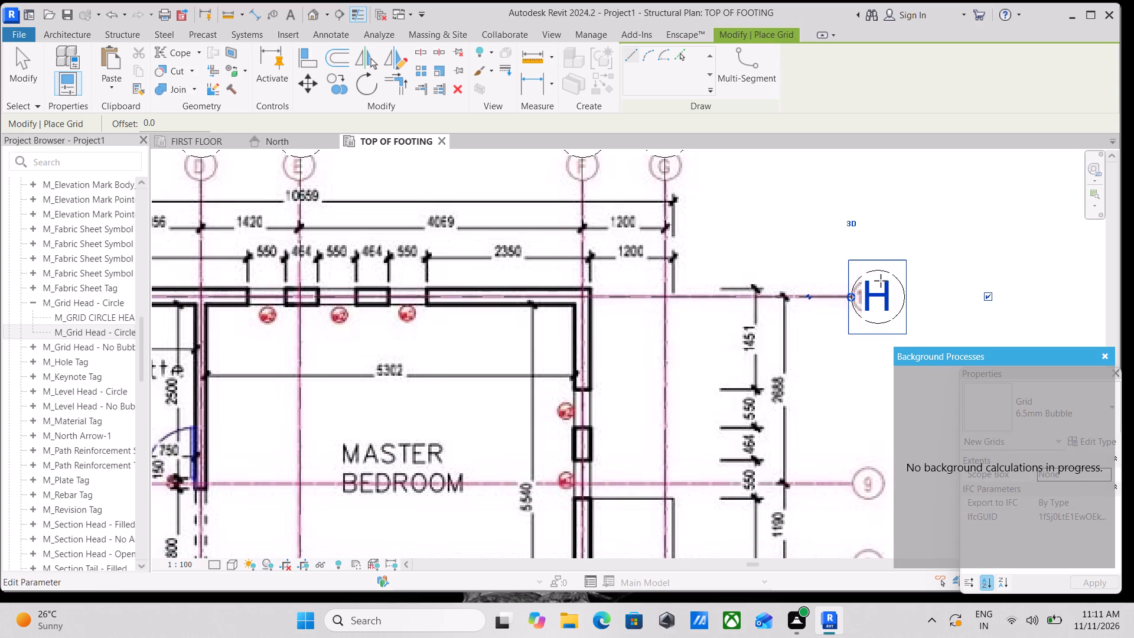
pyautogui.scroll(1, 881, 281)
pyautogui.press('Escape')
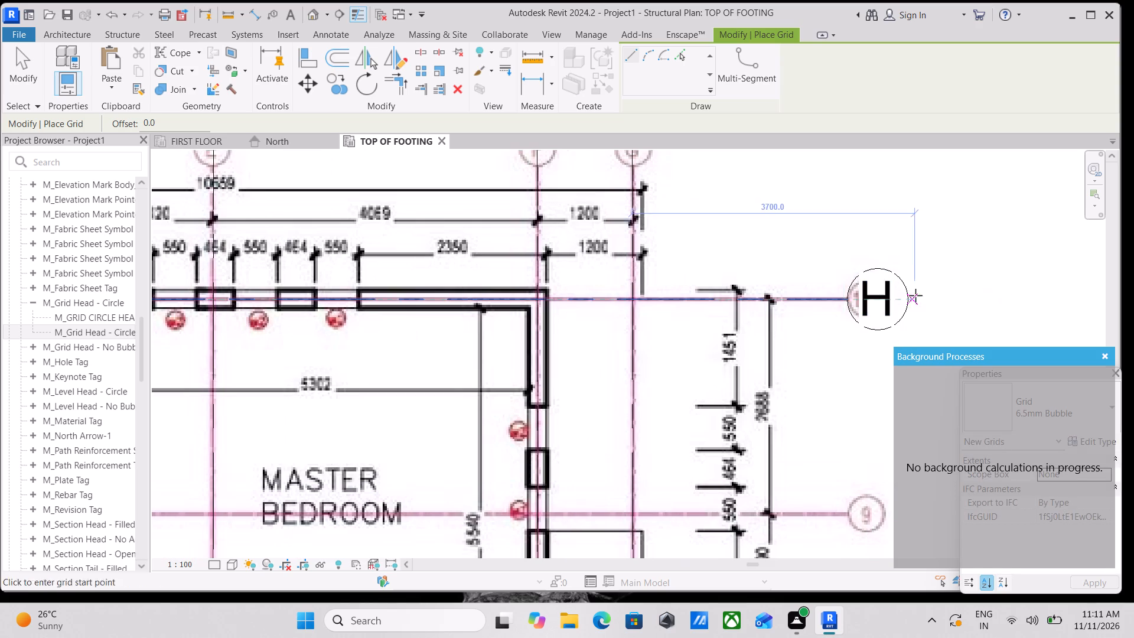
pyautogui.press('Escape')
# Rename the new horizontal grid H as 1.
pyautogui.scroll(4, 921, 298)
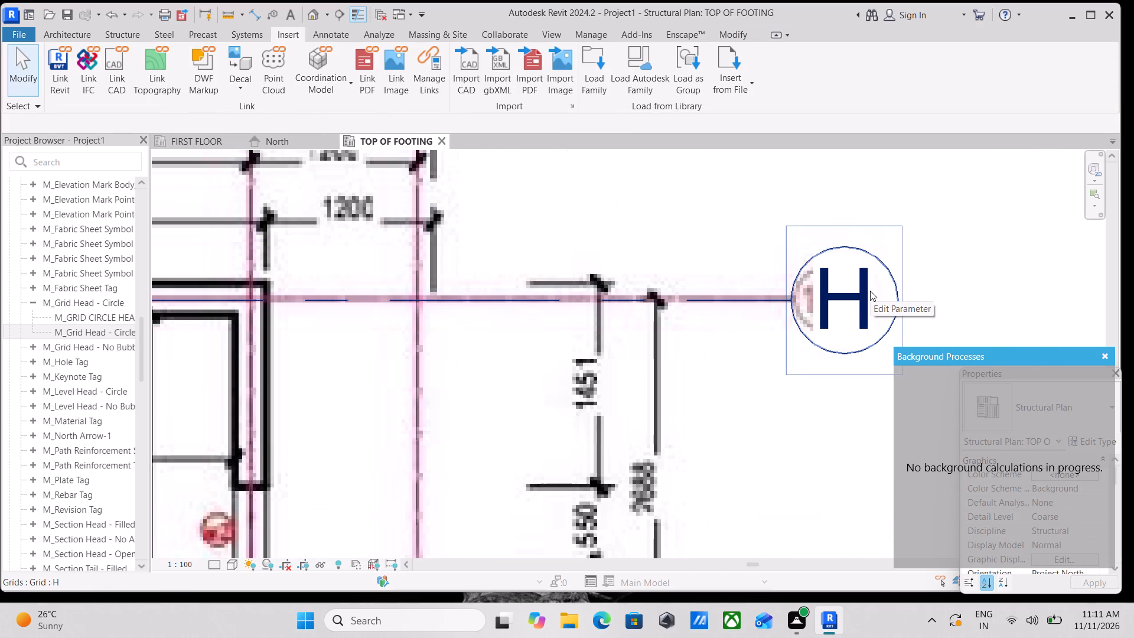
pyautogui.doubleClick(870, 291)
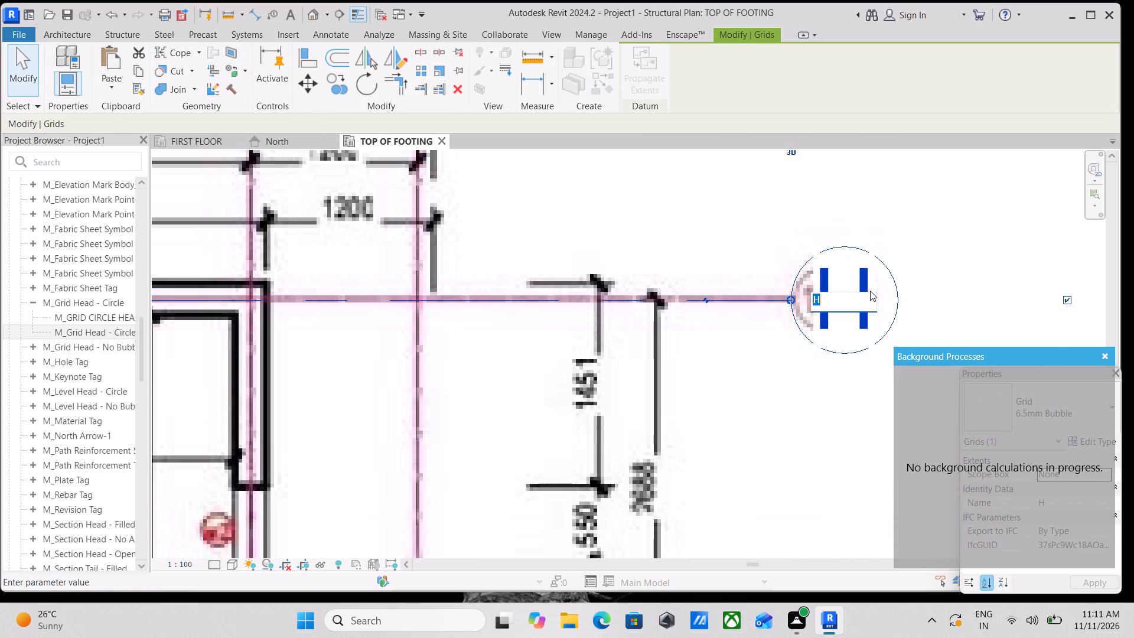
pyautogui.press('1')
pyautogui.press('Return')
pyautogui.scroll(-6, 870, 291)
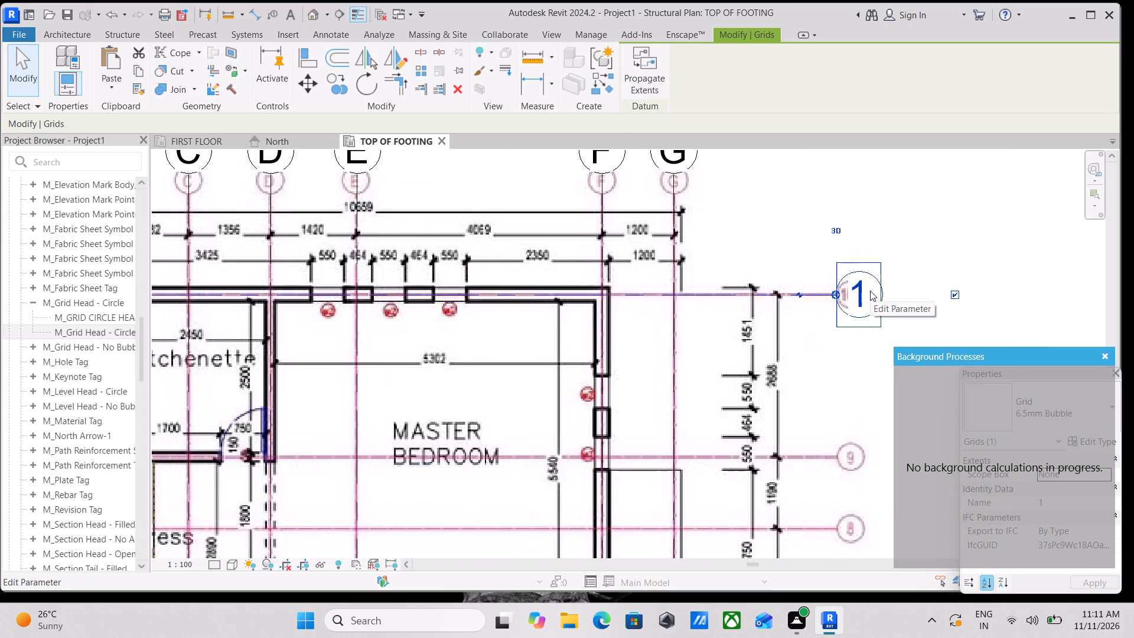
pyautogui.press('Escape')
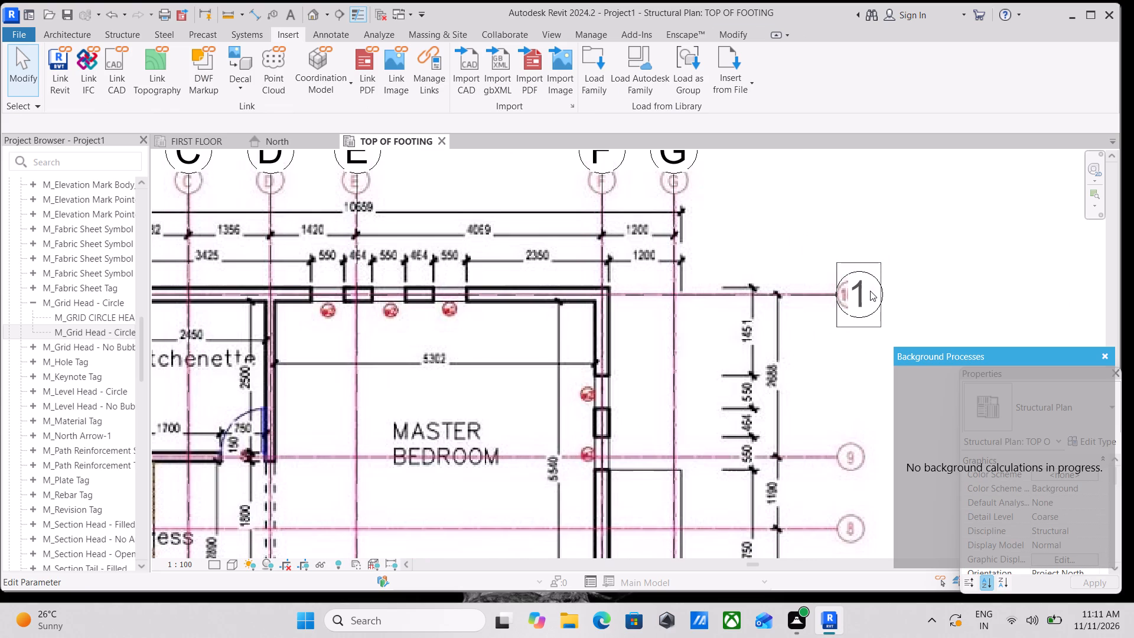
# Draw a horizontal grid over the image's gridline 9, from its bubble beside the kitchenette to the end aligned with grid 1.
pyautogui.write('GR')
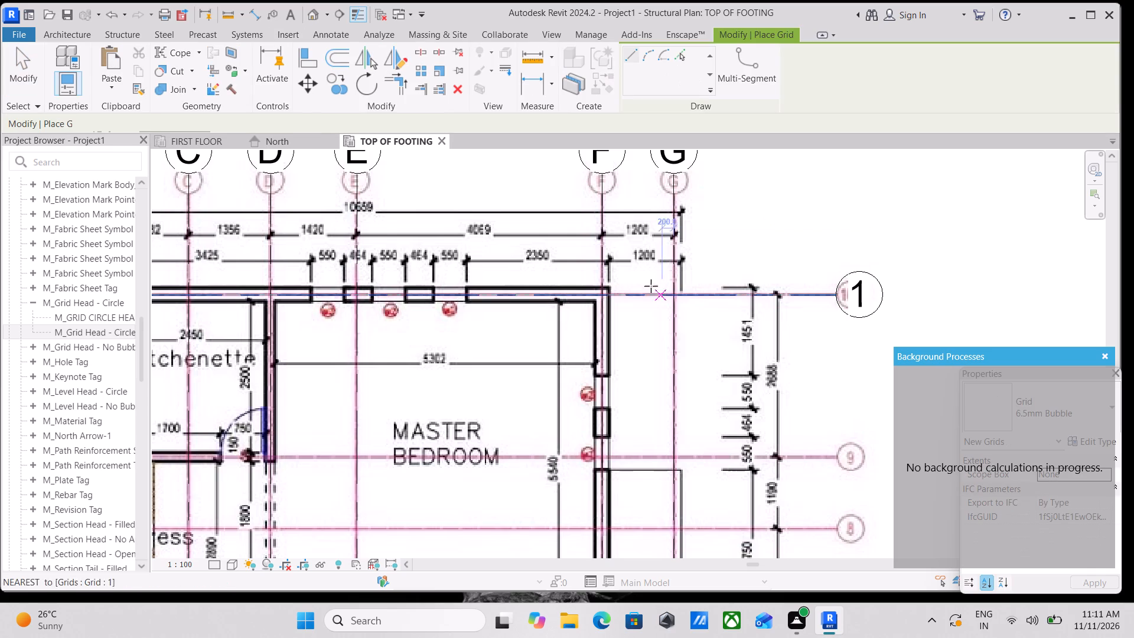
pyautogui.scroll(-3, 615, 264)
pyautogui.moveTo(615, 262); pyautogui.dragTo(739, 251, button='middle')
pyautogui.scroll(1, 739, 251)
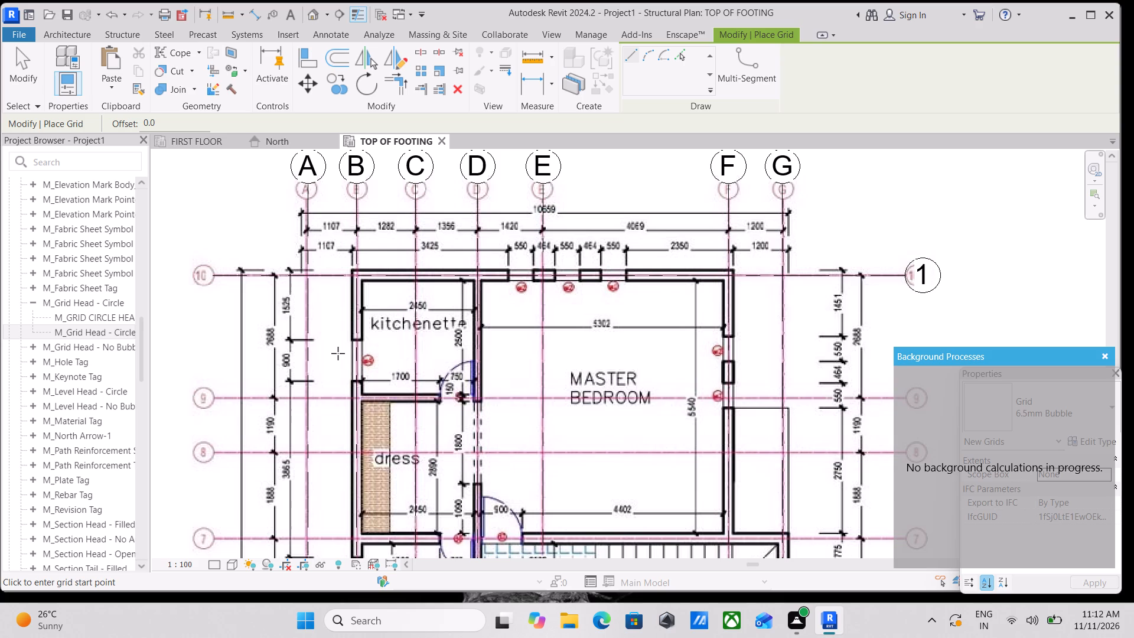
pyautogui.scroll(-2, 273, 356)
pyautogui.scroll(2, 113, 363)
pyautogui.scroll(3, 243, 370)
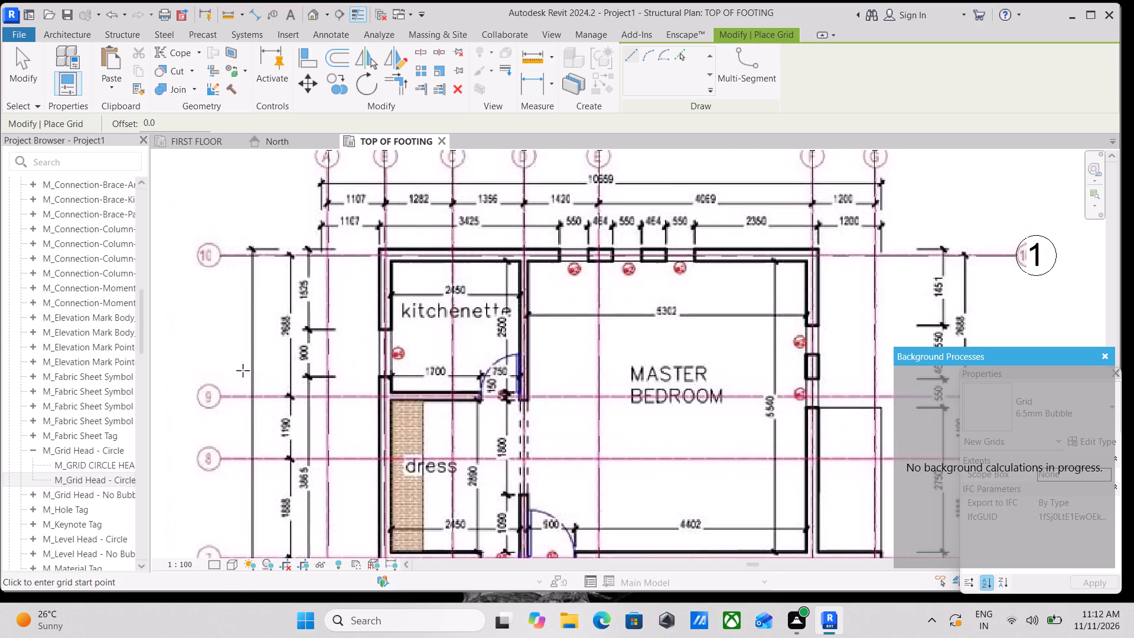
pyautogui.scroll(9, 240, 391)
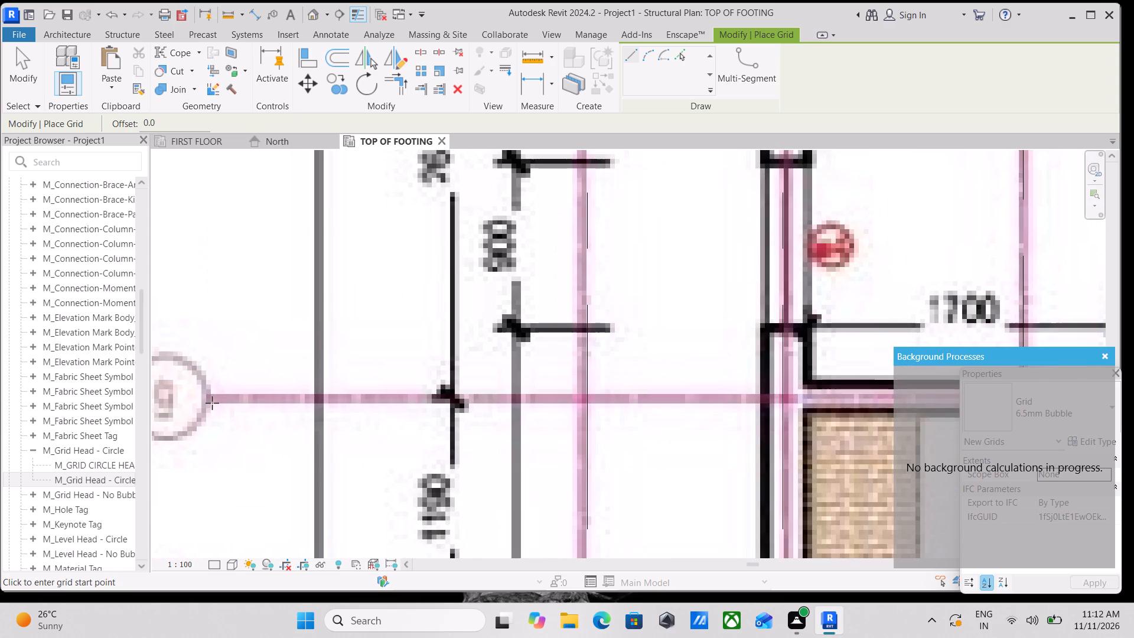
pyautogui.click(207, 399)
pyautogui.moveTo(422, 386); pyautogui.dragTo(421, 385, button='middle')
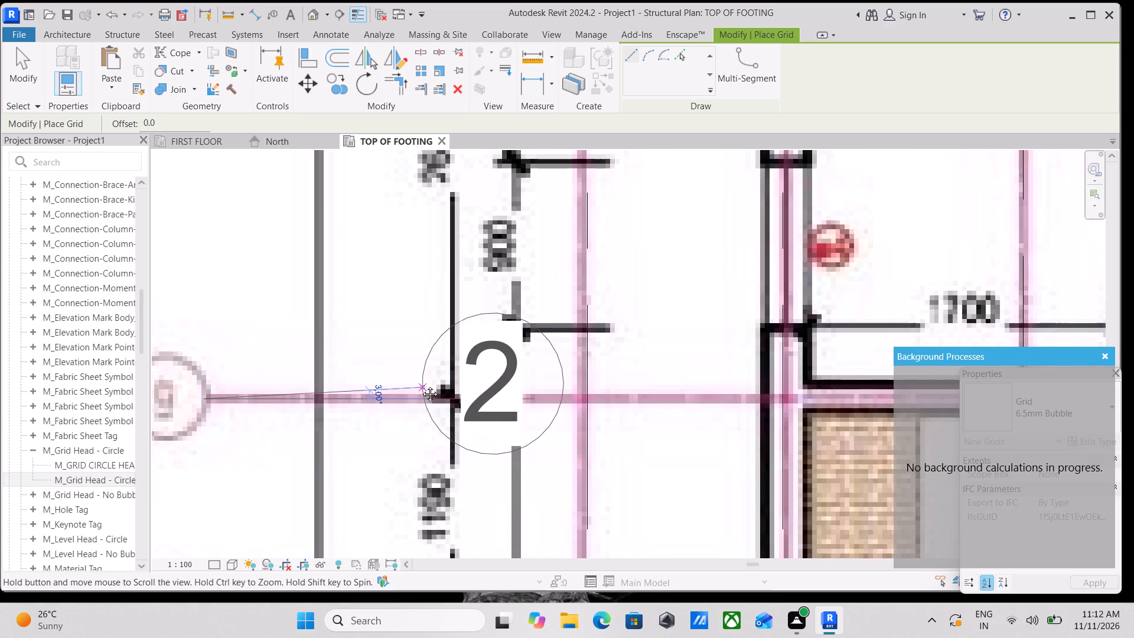
pyautogui.moveTo(421, 385); pyautogui.dragTo(193, 373, button='middle')
pyautogui.scroll(-1, 409, 370)
pyautogui.moveTo(409, 370); pyautogui.dragTo(372, 365, button='middle')
pyautogui.scroll(-1, 384, 364)
pyautogui.scroll(-2, 470, 372)
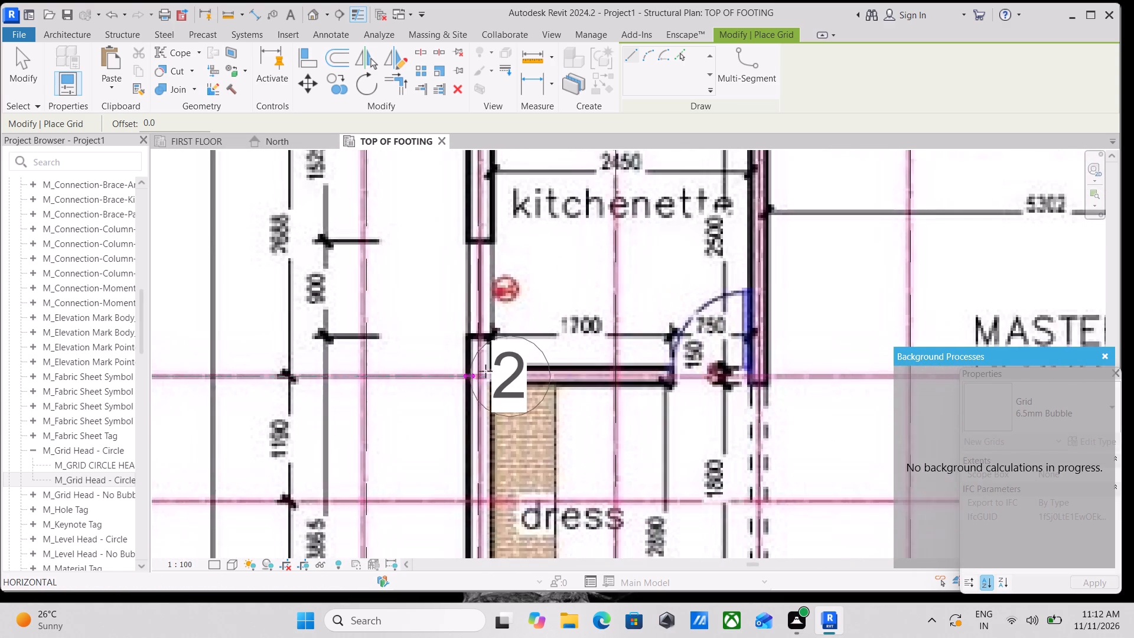
pyautogui.scroll(-4, 516, 369)
pyautogui.moveTo(520, 370); pyautogui.dragTo(345, 356, button='middle')
pyautogui.moveTo(546, 360); pyautogui.dragTo(357, 342, button='middle')
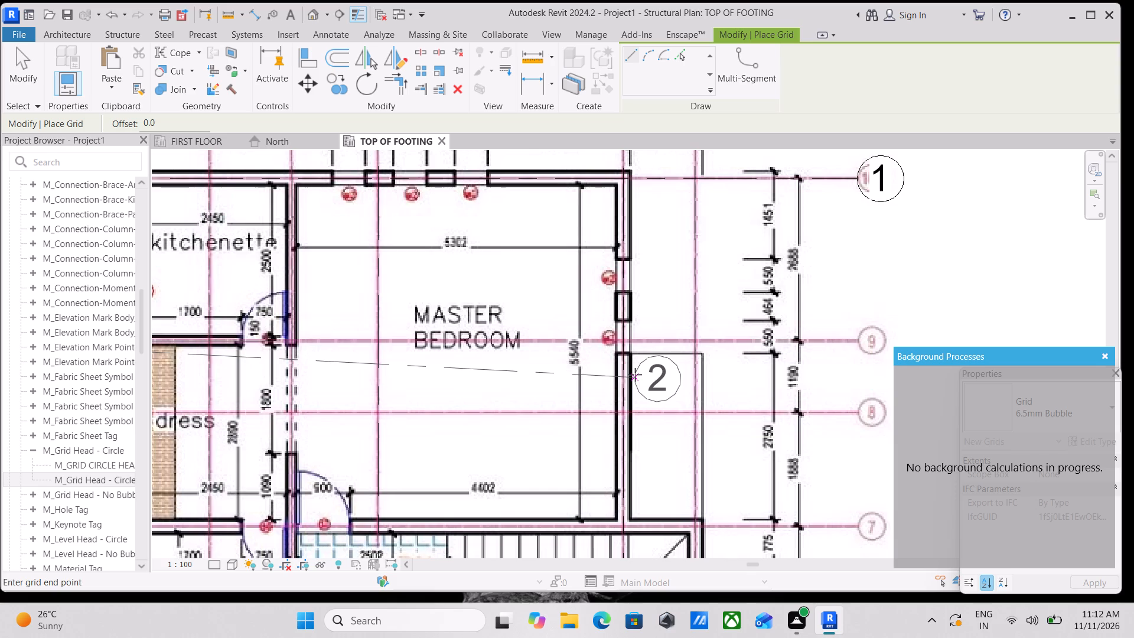
pyautogui.moveTo(647, 370); pyautogui.dragTo(470, 364, button='middle')
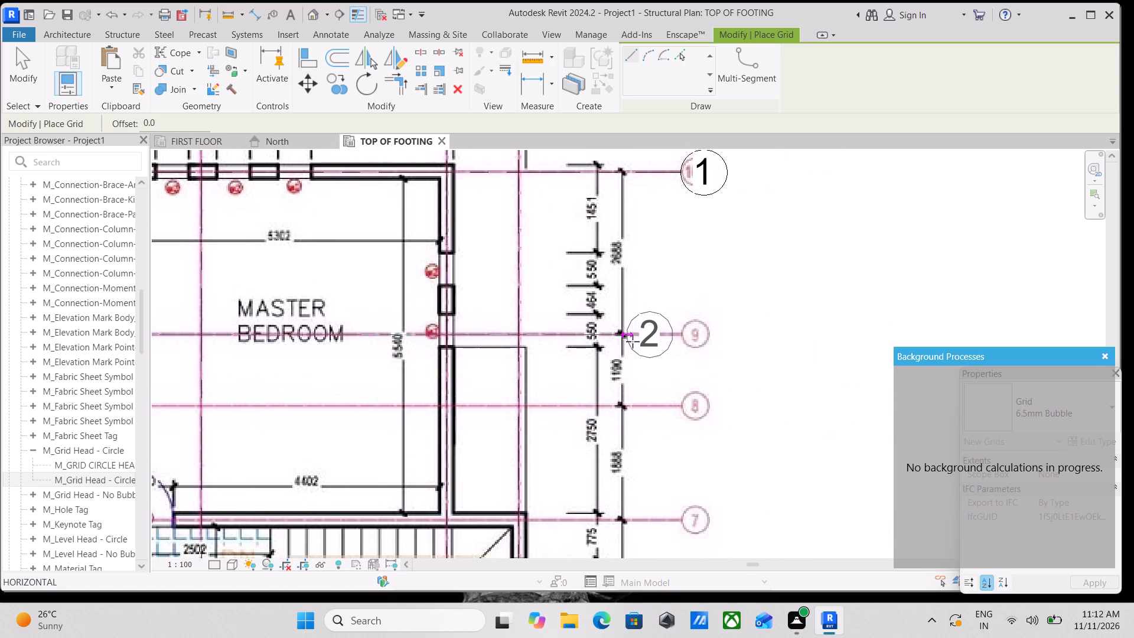
pyautogui.scroll(2, 653, 336)
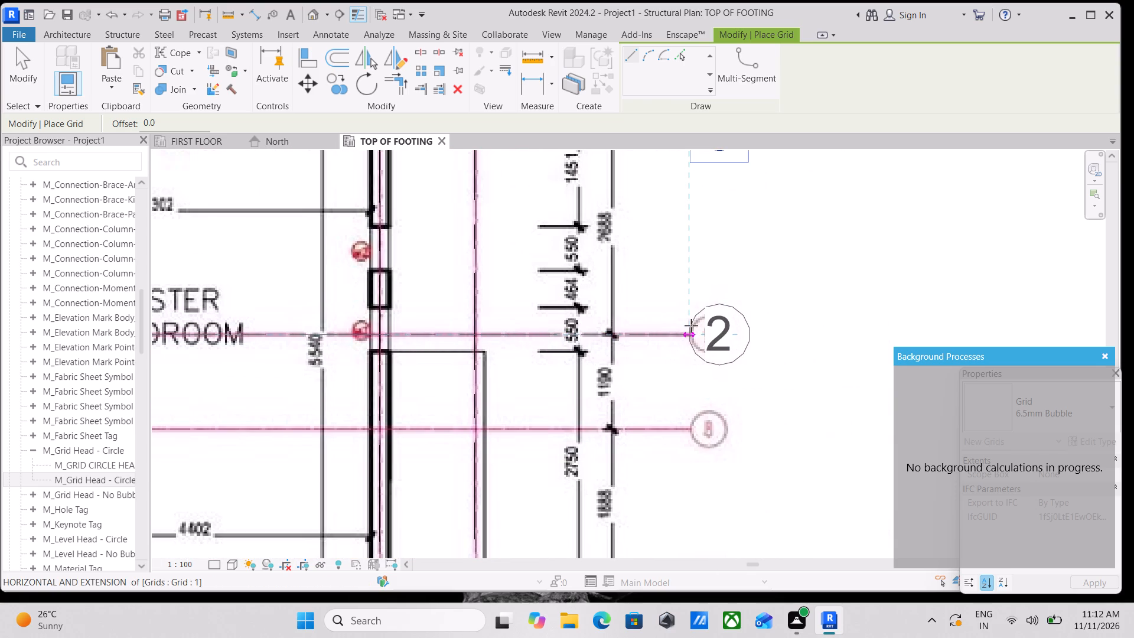
pyautogui.click(687, 325)
# Create the next horizontal grid along the image's gridline 8 by picking grid 2 as the reference line with a 1190 mm offset.
pyautogui.scroll(-6, 772, 266)
pyautogui.scroll(-2, 751, 312)
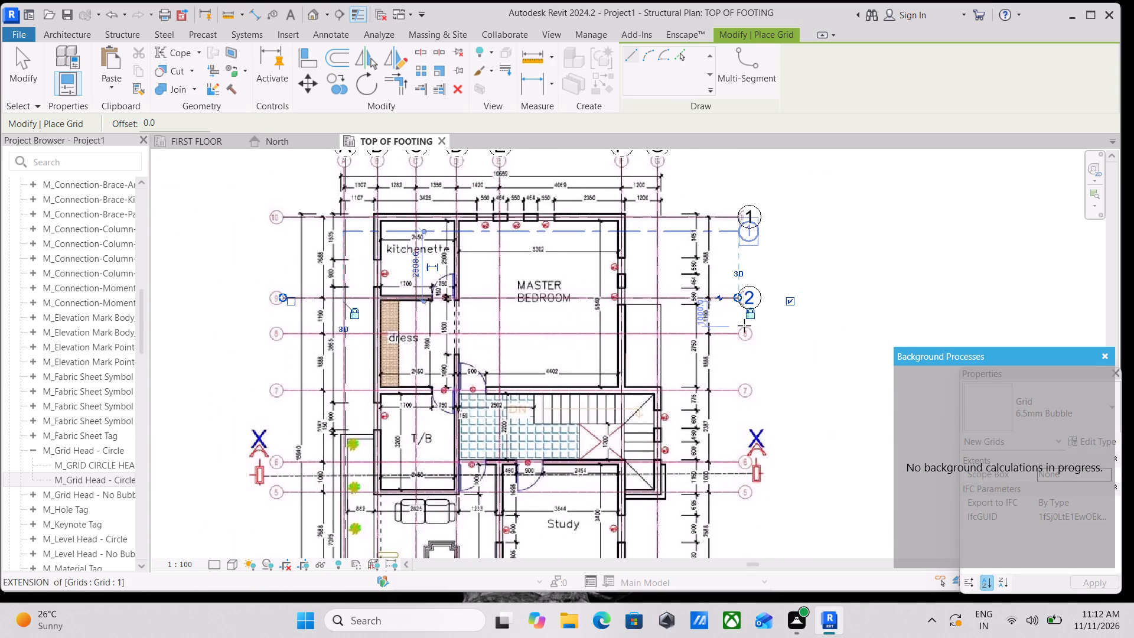
pyautogui.scroll(3, 418, 367)
pyautogui.scroll(-2, 419, 346)
pyautogui.moveTo(419, 346); pyautogui.dragTo(532, 380, button='middle')
pyautogui.scroll(2, 528, 379)
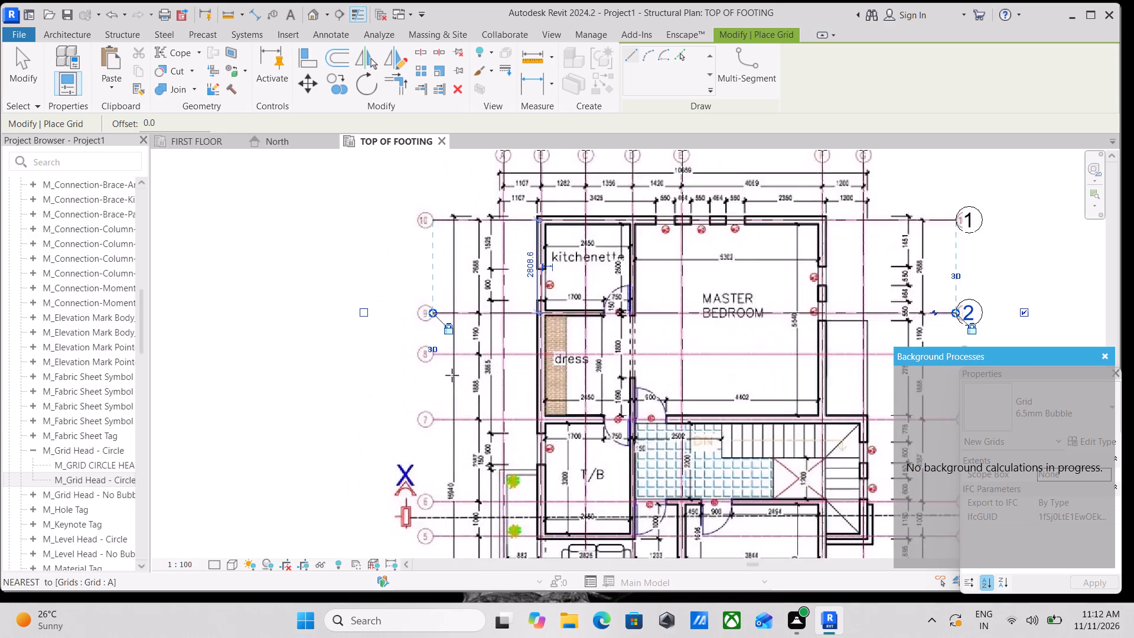
pyautogui.scroll(9, 452, 375)
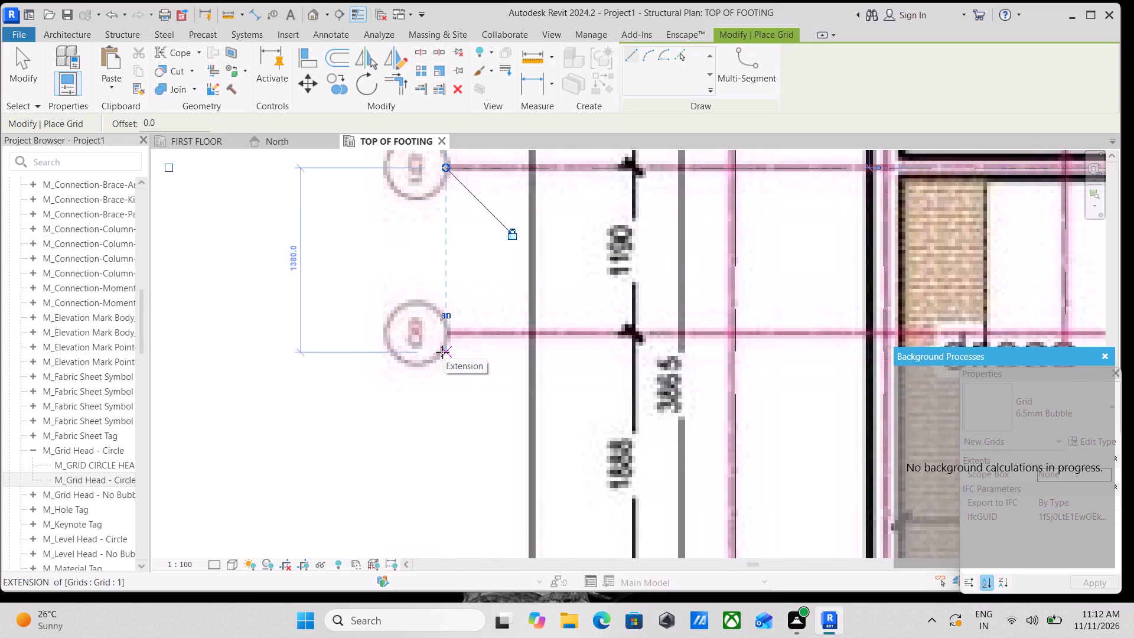
pyautogui.scroll(2, 442, 352)
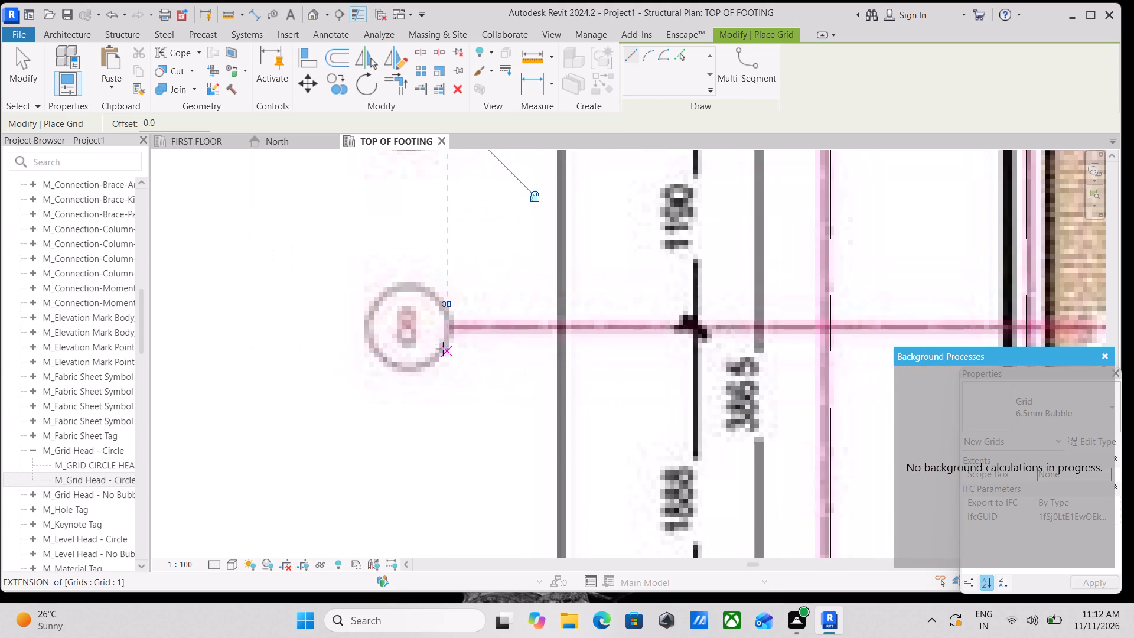
pyautogui.scroll(2, 443, 349)
pyautogui.scroll(-9, 453, 327)
pyautogui.moveTo(458, 326); pyautogui.dragTo(301, 407, button='middle')
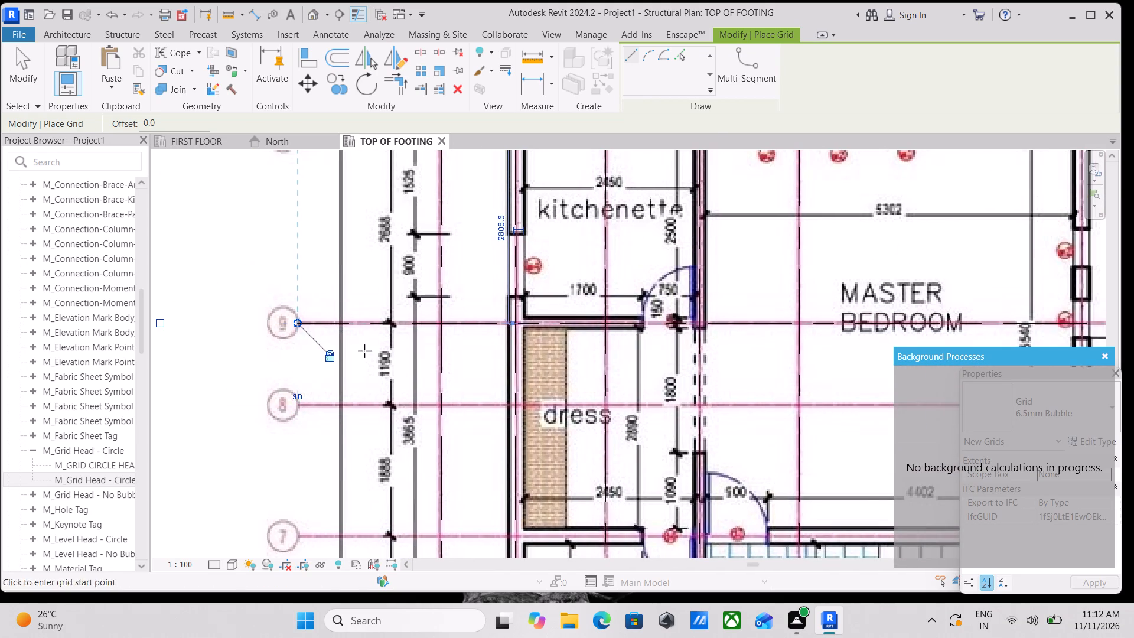
pyautogui.click(686, 60)
pyautogui.scroll(-3, 601, 180)
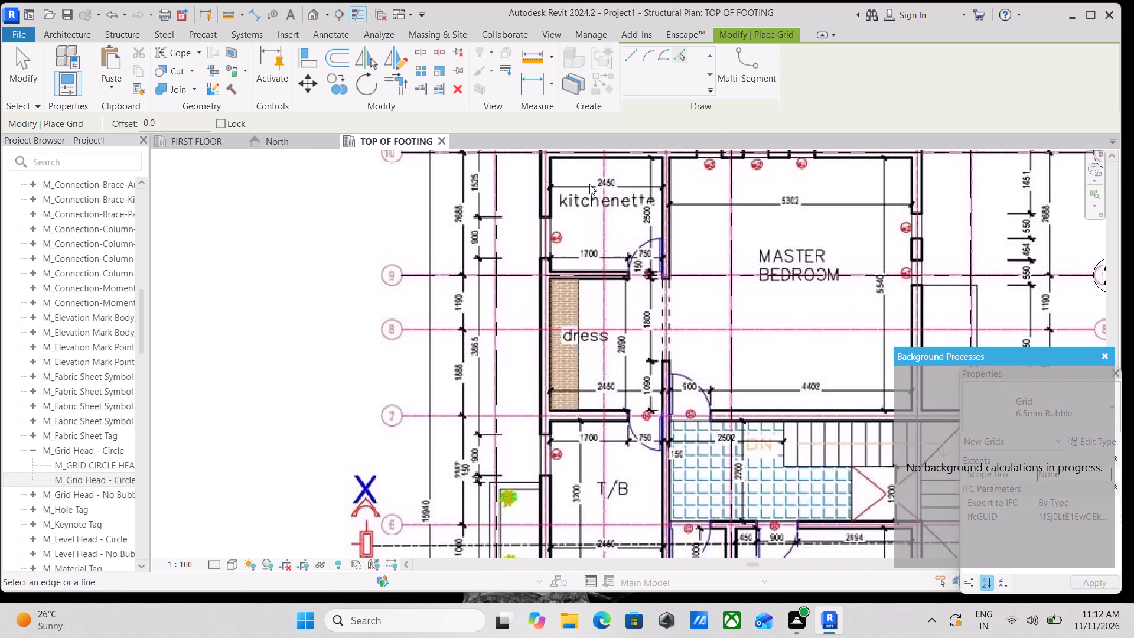
pyautogui.scroll(-1, 630, 236)
pyautogui.moveTo(621, 236); pyautogui.dragTo(395, 249, button='middle')
pyautogui.scroll(2, 715, 344)
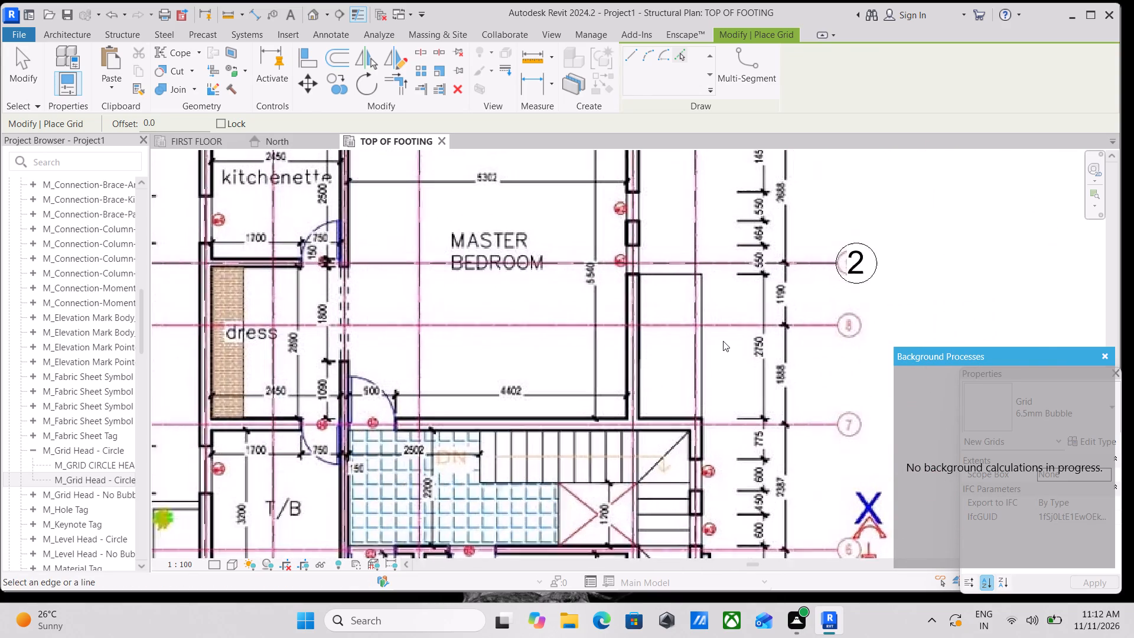
pyautogui.scroll(4, 723, 341)
pyautogui.scroll(5, 795, 289)
pyautogui.scroll(-5, 795, 289)
pyautogui.scroll(-1, 517, 326)
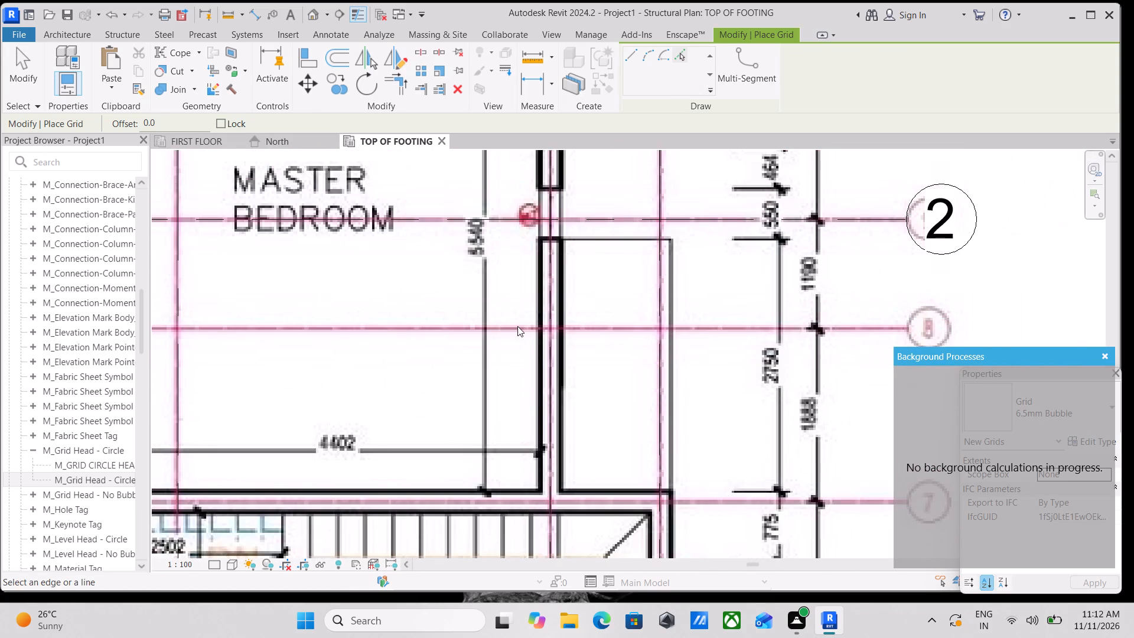
pyautogui.moveTo(523, 330); pyautogui.dragTo(751, 385, button='middle')
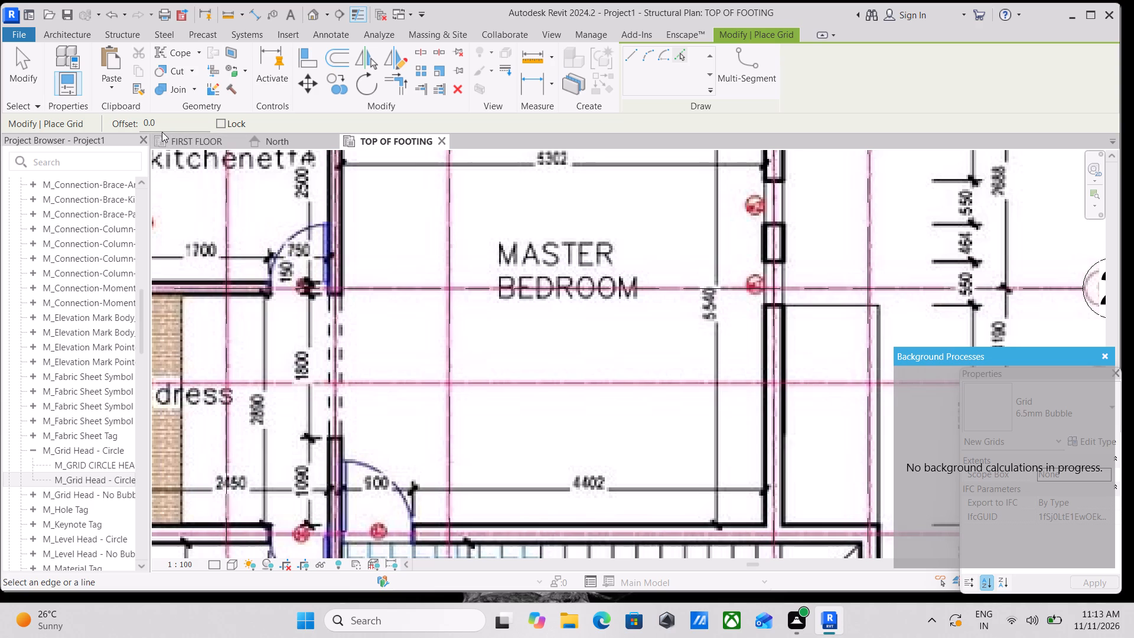
pyautogui.moveTo(161, 128); pyautogui.dragTo(111, 139)
pyautogui.write('11')
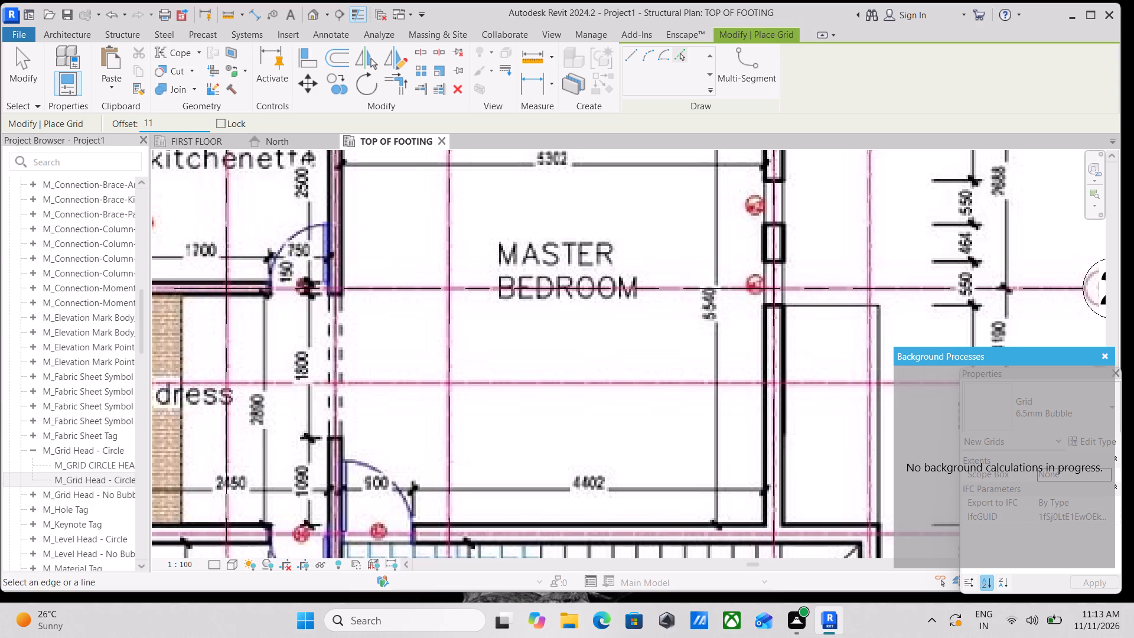
pyautogui.write('90')
pyautogui.moveTo(174, 129); pyautogui.dragTo(124, 146)
pyautogui.write('1190')
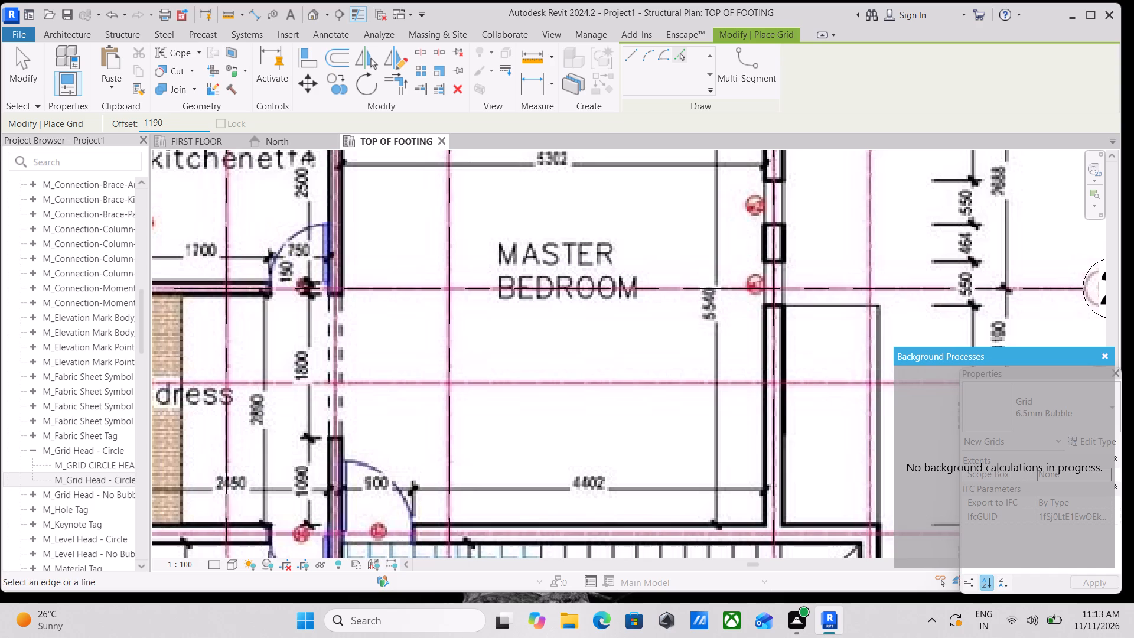
pyautogui.write('MM')
pyautogui.press('Return')
pyautogui.scroll(-1, 632, 298)
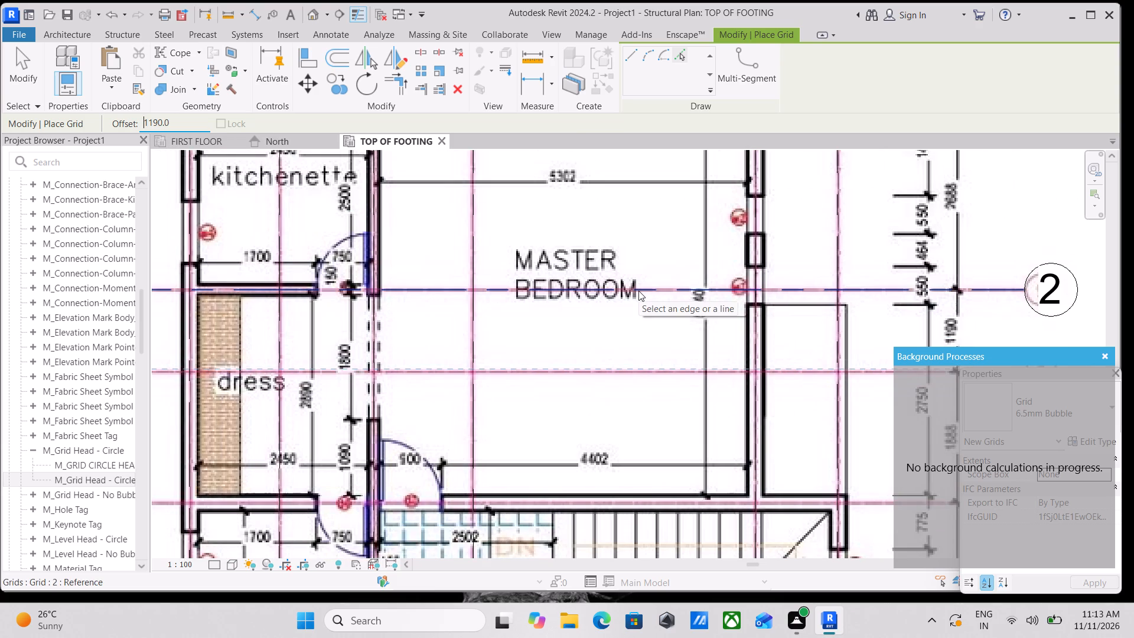
pyautogui.click(638, 291)
# Examine how the new offset grid lines up with the image's gridline 8 across the dress area and master bedroom.
pyautogui.scroll(5, 592, 366)
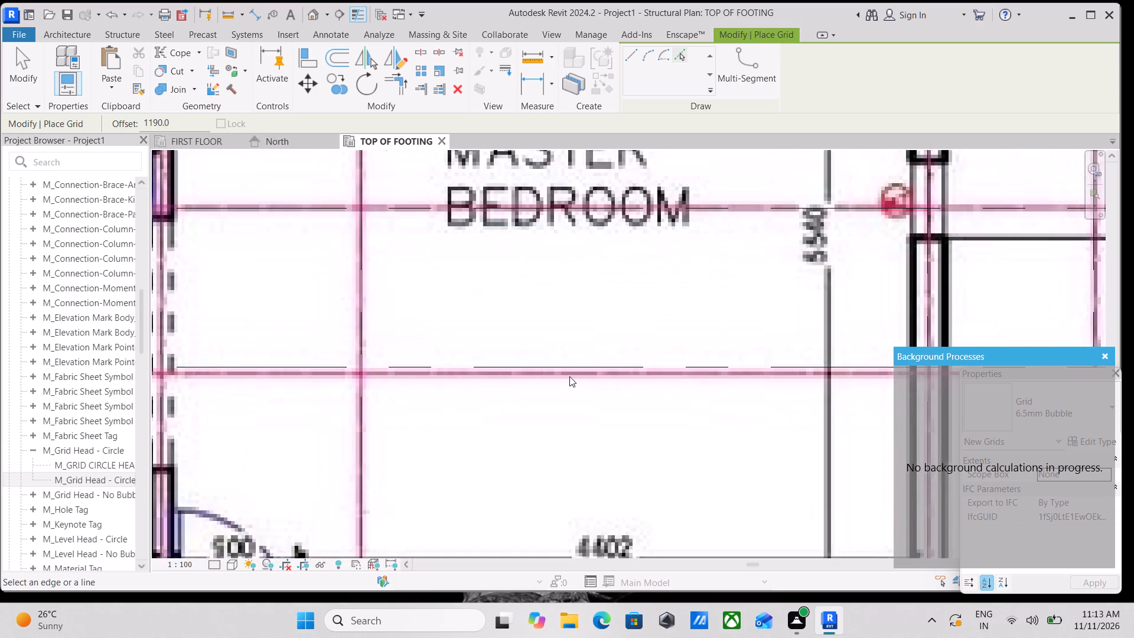
pyautogui.scroll(-12, 569, 376)
pyautogui.press('Escape')
pyautogui.moveTo(573, 376); pyautogui.dragTo(594, 389, button='middle')
pyautogui.scroll(7, 594, 389)
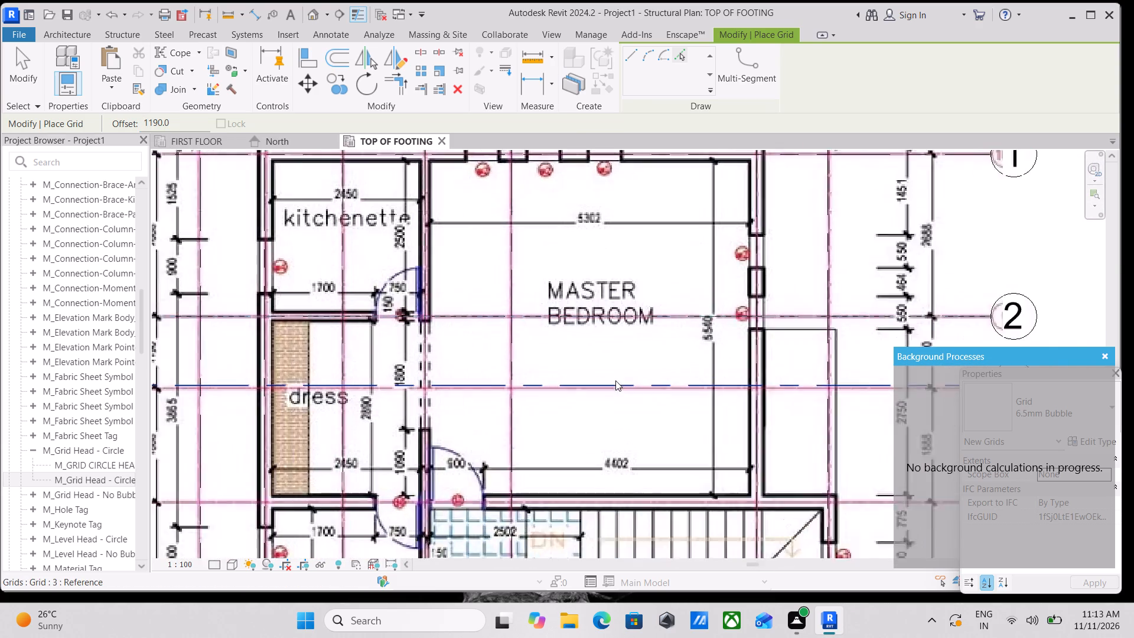
pyautogui.scroll(2, 552, 383)
pyautogui.scroll(-3, 552, 383)
pyautogui.moveTo(552, 383); pyautogui.dragTo(568, 382, button='middle')
pyautogui.scroll(1, 568, 382)
pyautogui.scroll(-3, 568, 382)
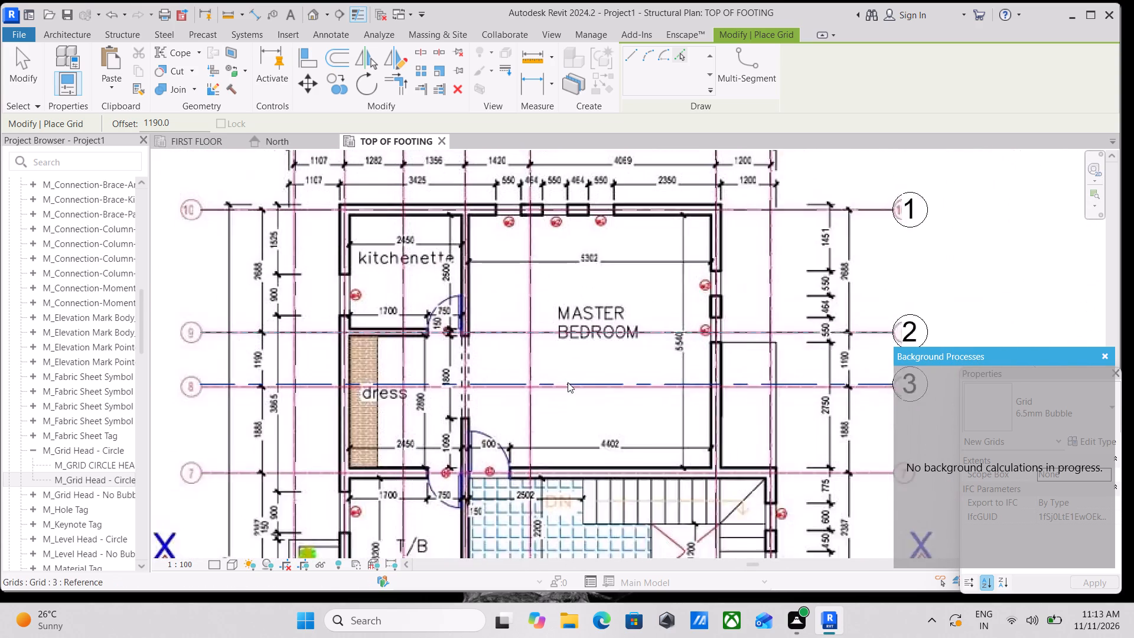
pyautogui.scroll(-1, 568, 382)
pyautogui.moveTo(555, 384); pyautogui.dragTo(579, 353, button='middle')
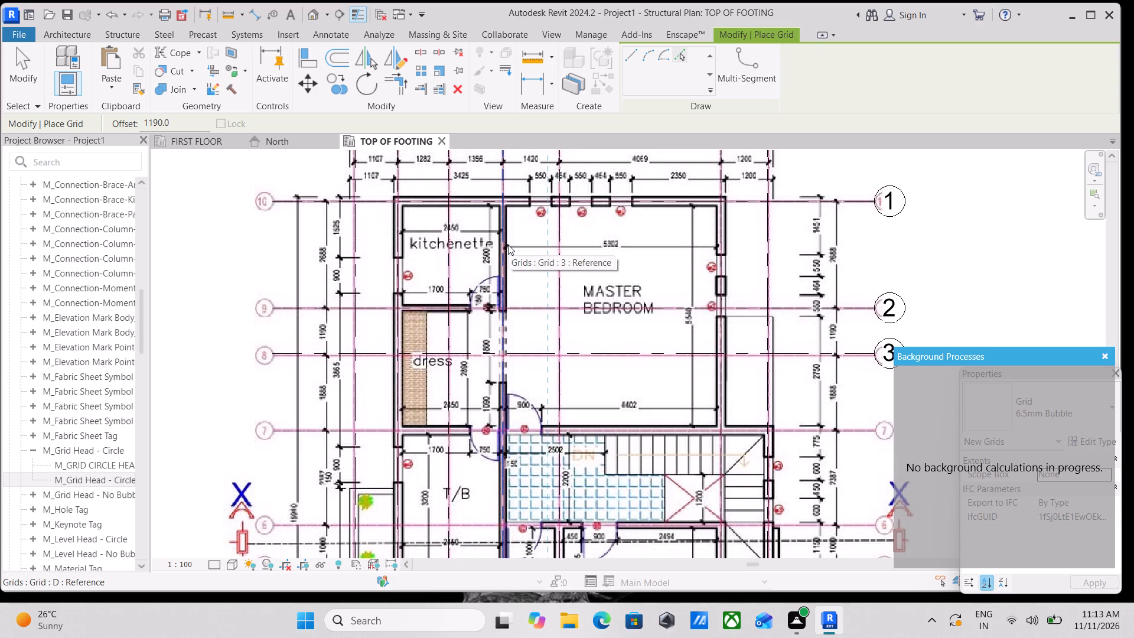
pyautogui.scroll(3, 522, 252)
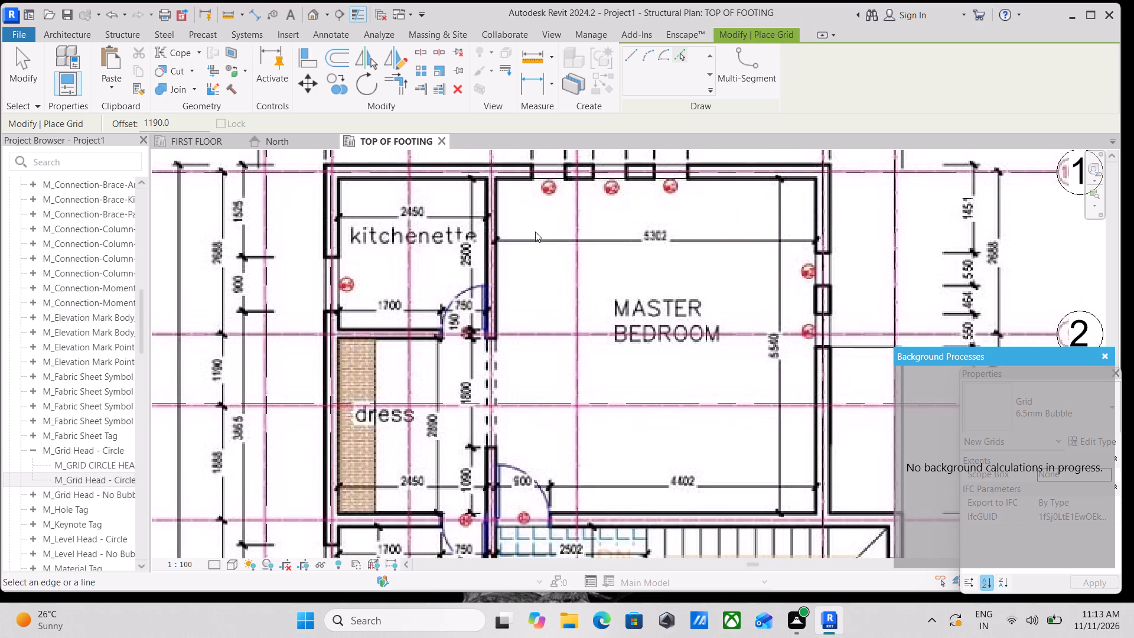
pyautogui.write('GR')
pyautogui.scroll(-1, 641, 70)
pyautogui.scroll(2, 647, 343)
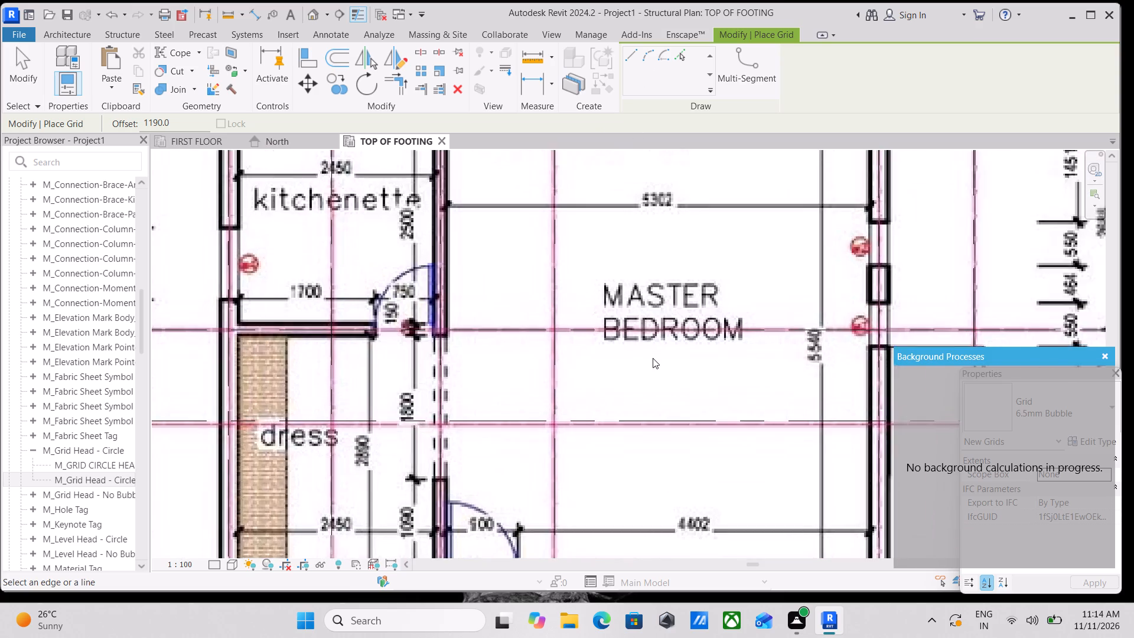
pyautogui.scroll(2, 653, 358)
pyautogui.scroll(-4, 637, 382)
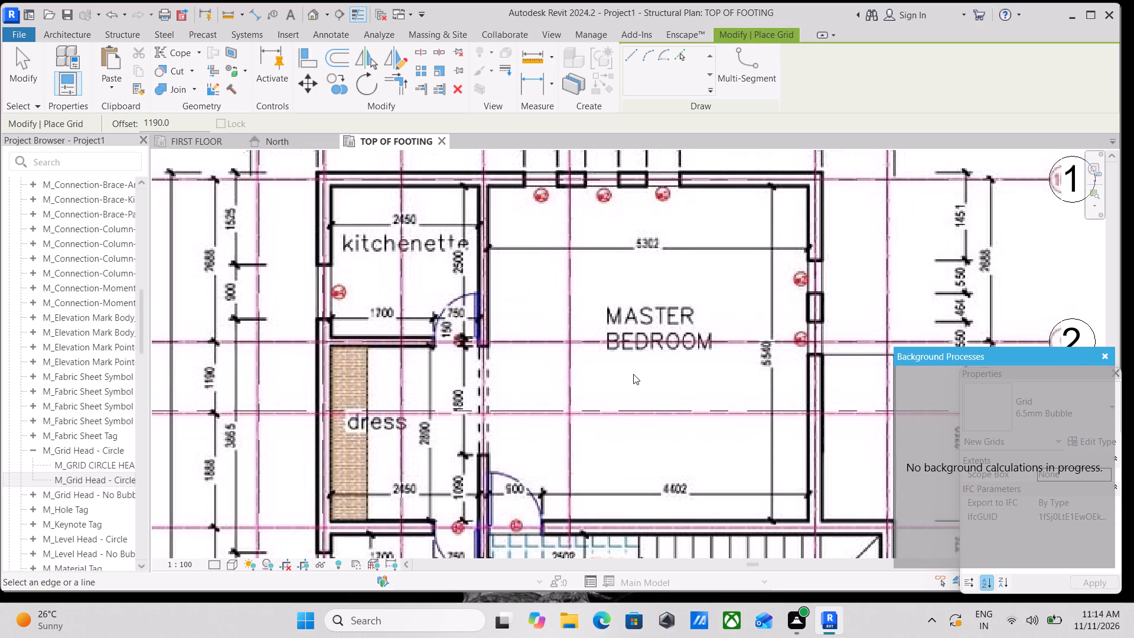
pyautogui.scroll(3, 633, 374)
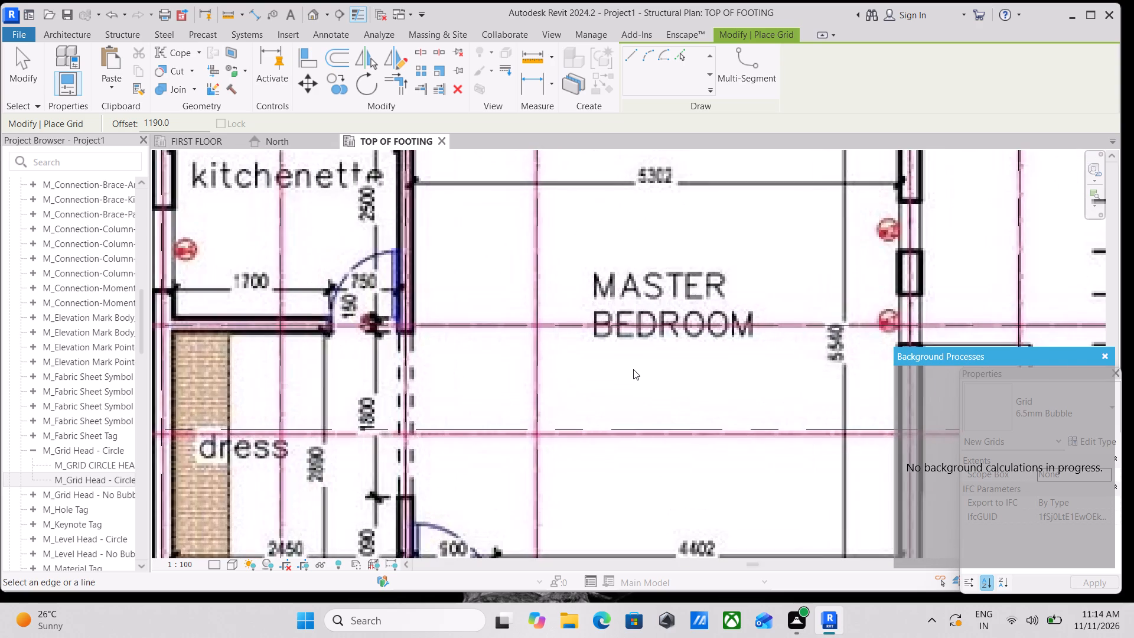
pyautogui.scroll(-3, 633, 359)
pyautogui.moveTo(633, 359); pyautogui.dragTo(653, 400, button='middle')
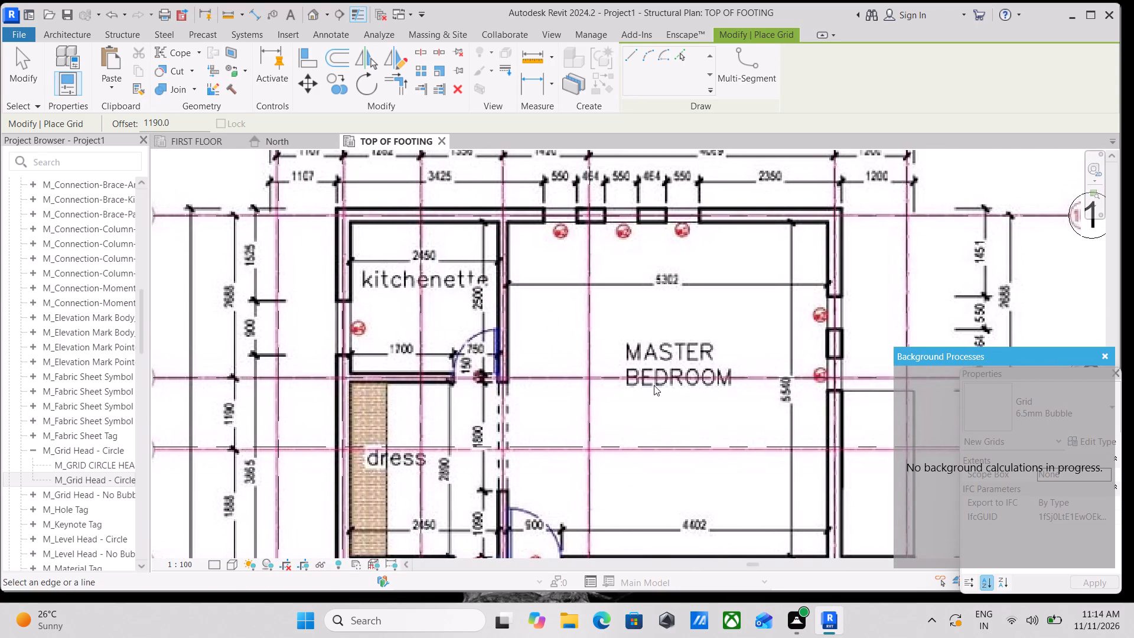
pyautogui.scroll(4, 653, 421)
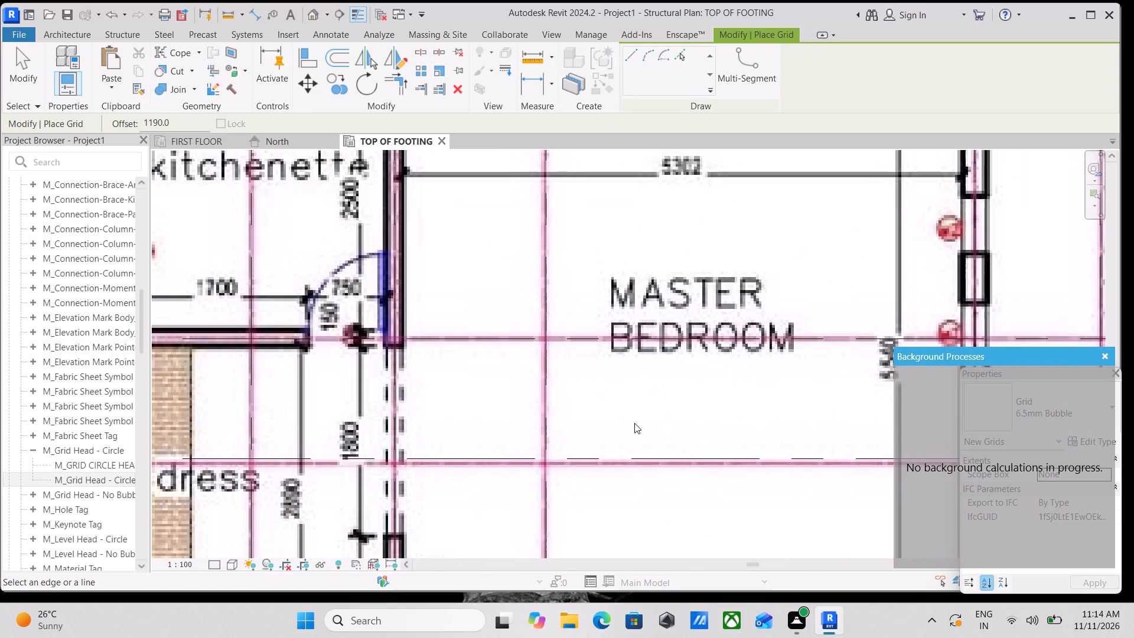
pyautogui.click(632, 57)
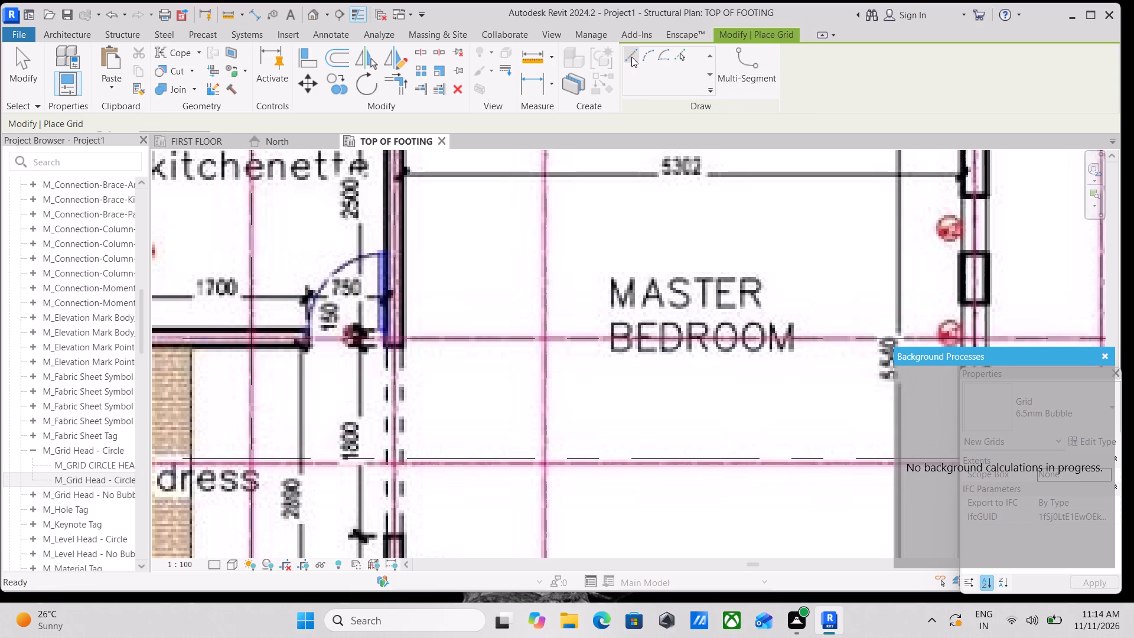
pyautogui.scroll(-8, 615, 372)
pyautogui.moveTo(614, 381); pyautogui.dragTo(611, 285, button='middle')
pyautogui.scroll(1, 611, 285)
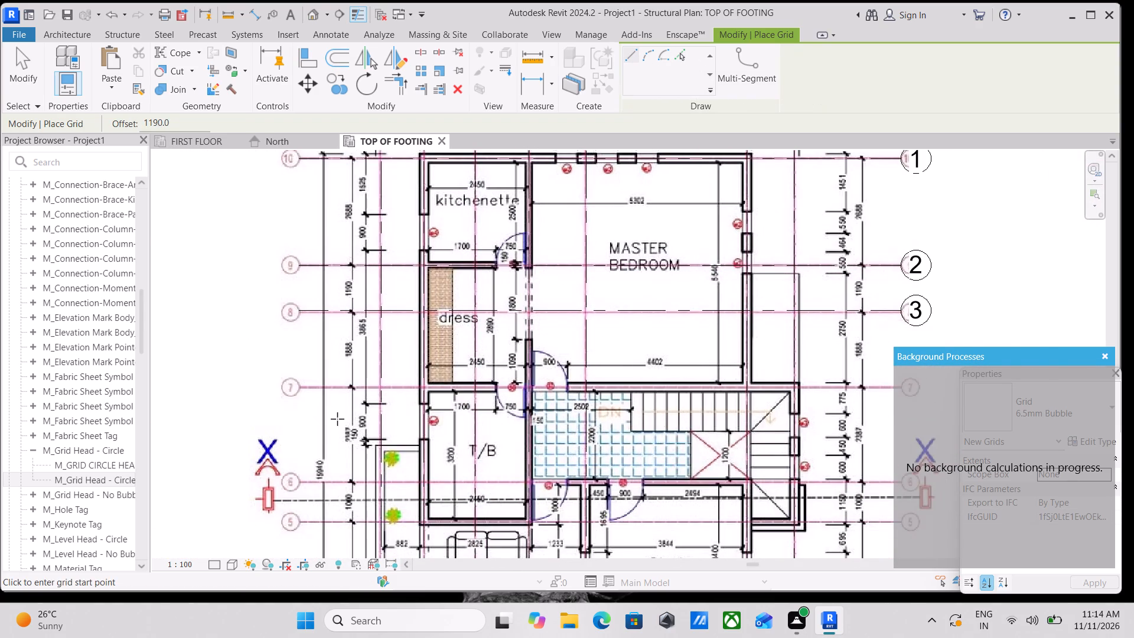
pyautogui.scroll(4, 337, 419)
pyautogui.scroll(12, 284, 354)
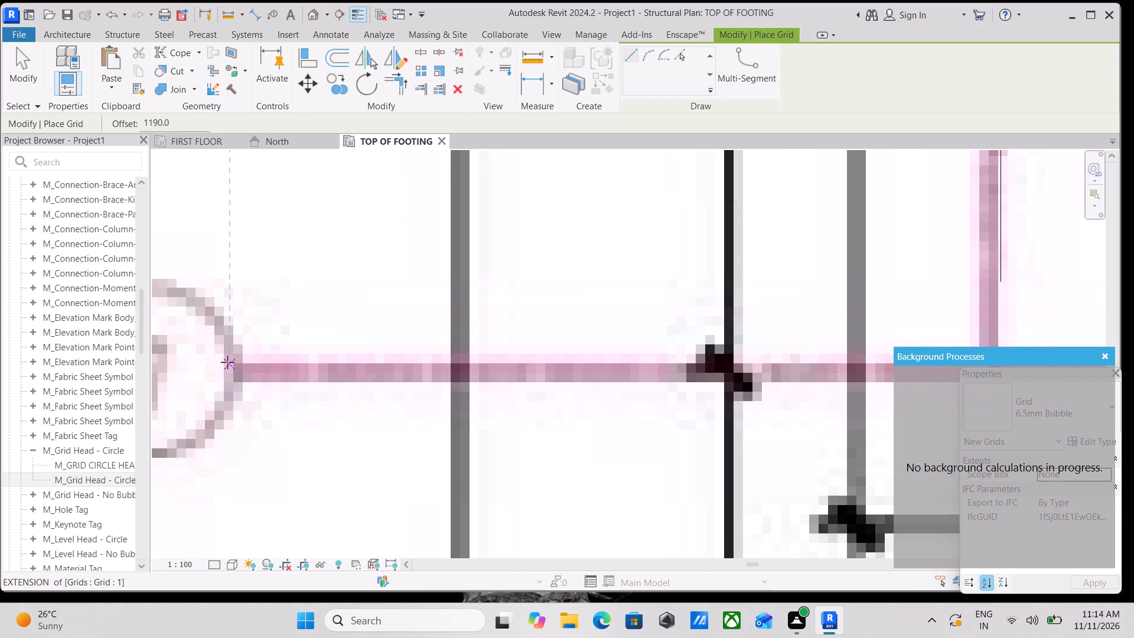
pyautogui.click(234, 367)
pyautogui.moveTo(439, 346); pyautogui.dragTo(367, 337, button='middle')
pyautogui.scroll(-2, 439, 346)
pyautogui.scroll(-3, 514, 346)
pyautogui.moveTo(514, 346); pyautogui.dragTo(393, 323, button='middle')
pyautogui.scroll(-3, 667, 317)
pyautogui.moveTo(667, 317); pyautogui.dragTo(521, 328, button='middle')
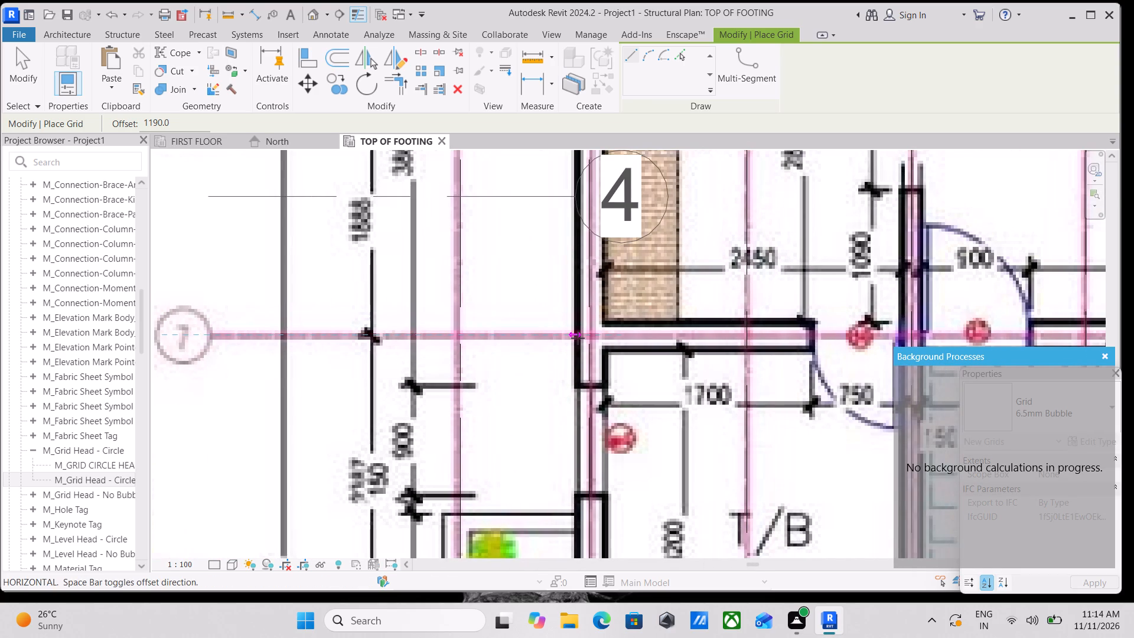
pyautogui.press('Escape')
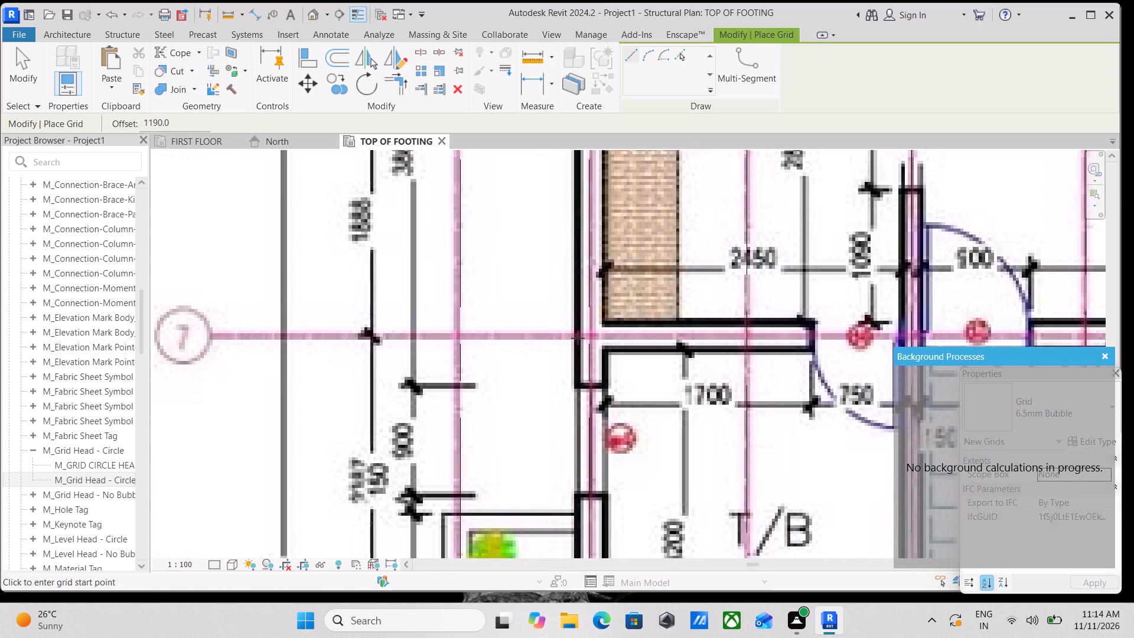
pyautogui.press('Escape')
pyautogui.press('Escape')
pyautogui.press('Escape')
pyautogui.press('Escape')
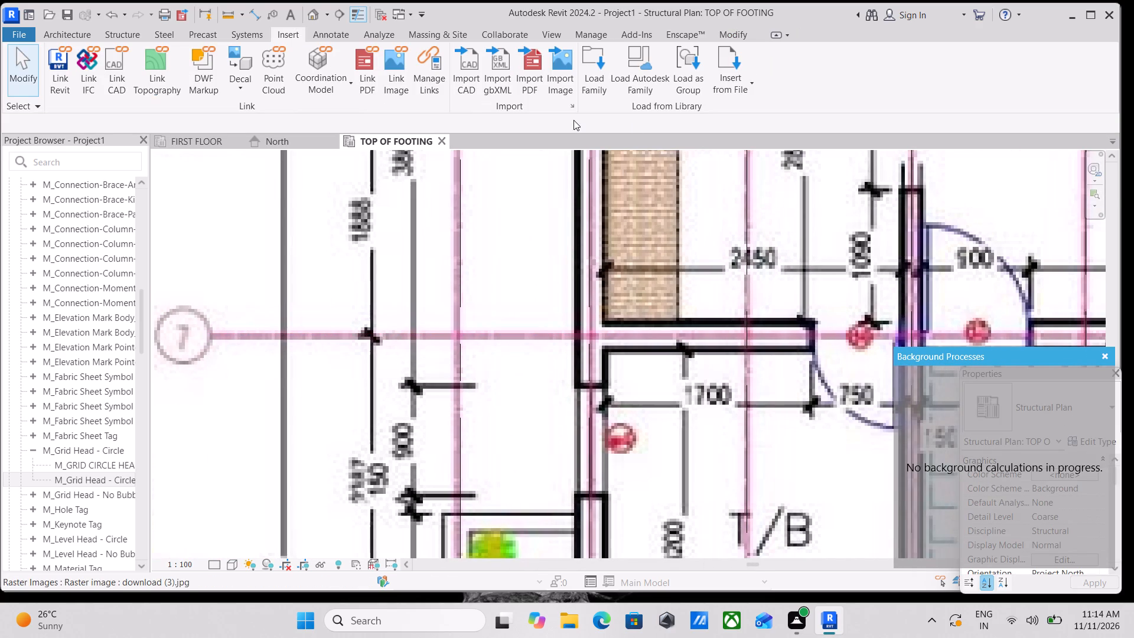
# Draw a horizontal grid over the image's gridline 7, from its bubble beside the dress area to the end aligned with grid 3.
pyautogui.write('GR')
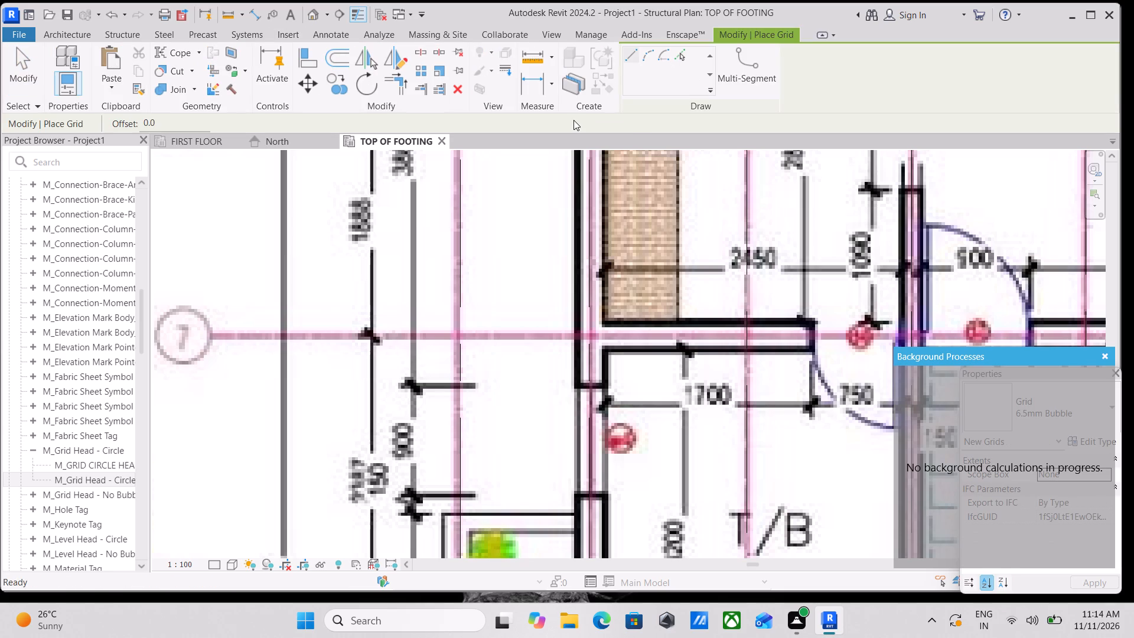
pyautogui.scroll(-2, 582, 128)
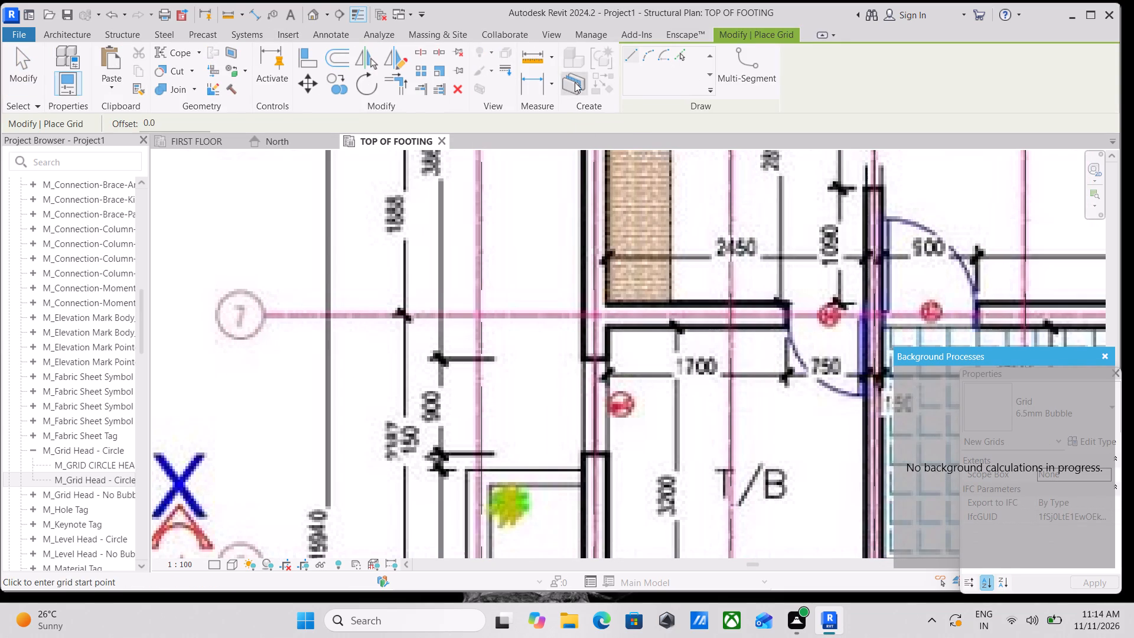
pyautogui.scroll(-1, 418, 456)
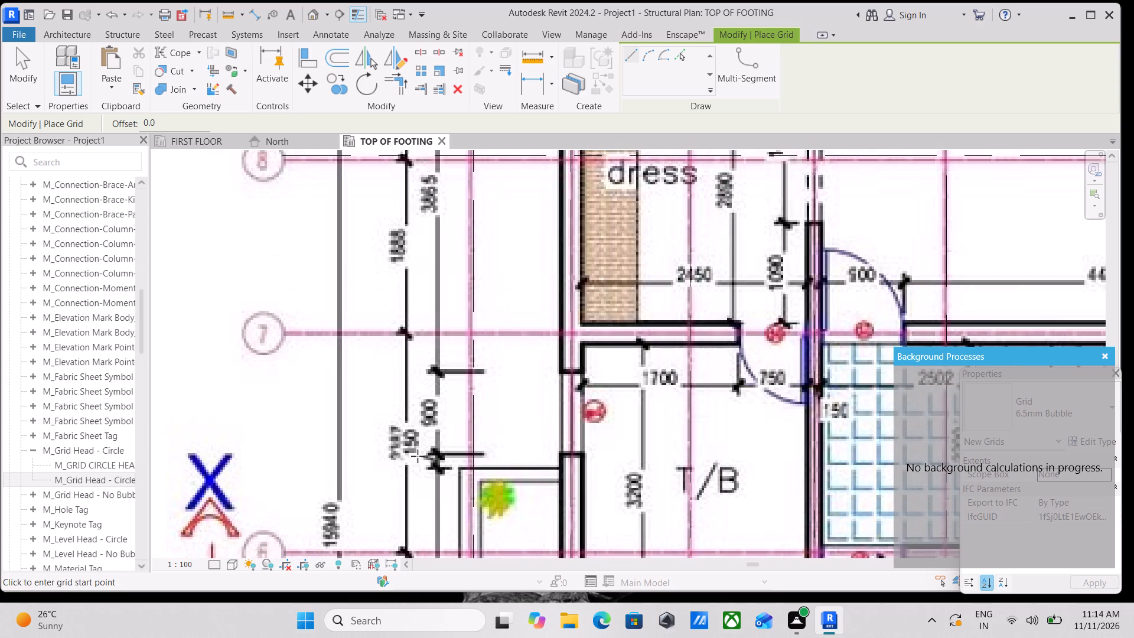
pyautogui.scroll(-1, 426, 457)
pyautogui.scroll(-2, 355, 366)
pyautogui.scroll(2, 347, 350)
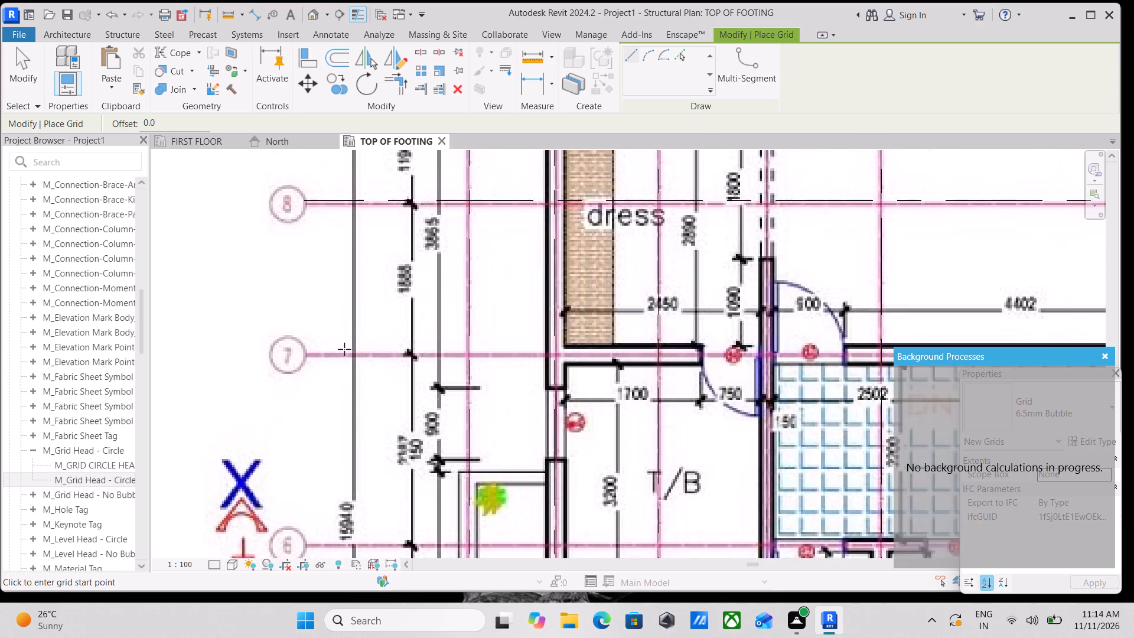
pyautogui.scroll(10, 305, 354)
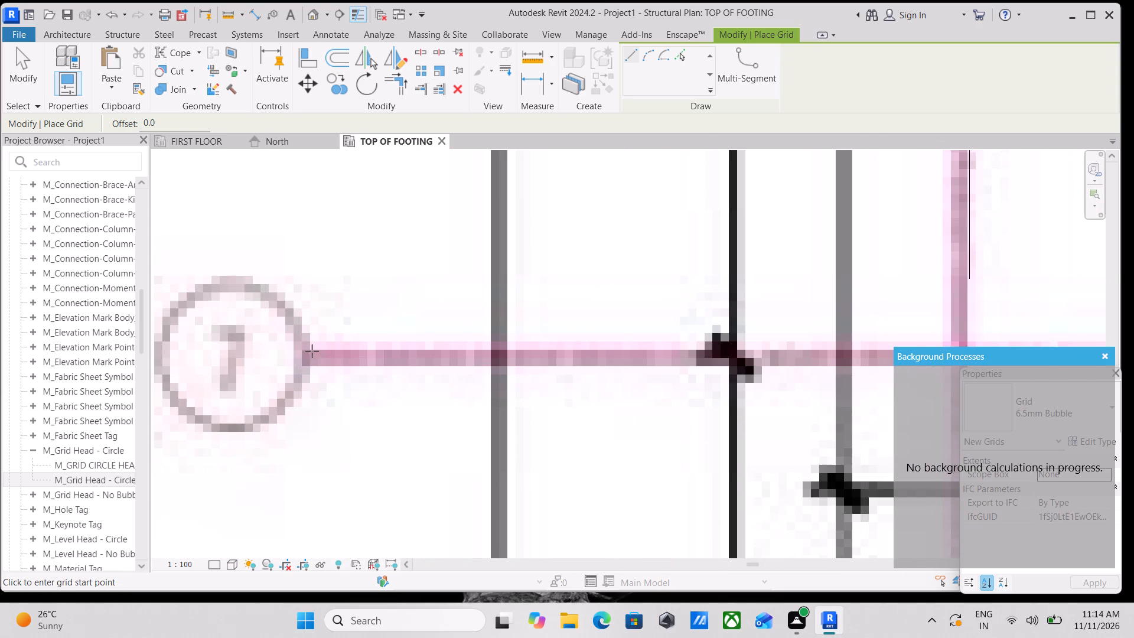
pyautogui.click(306, 358)
pyautogui.scroll(-2, 436, 342)
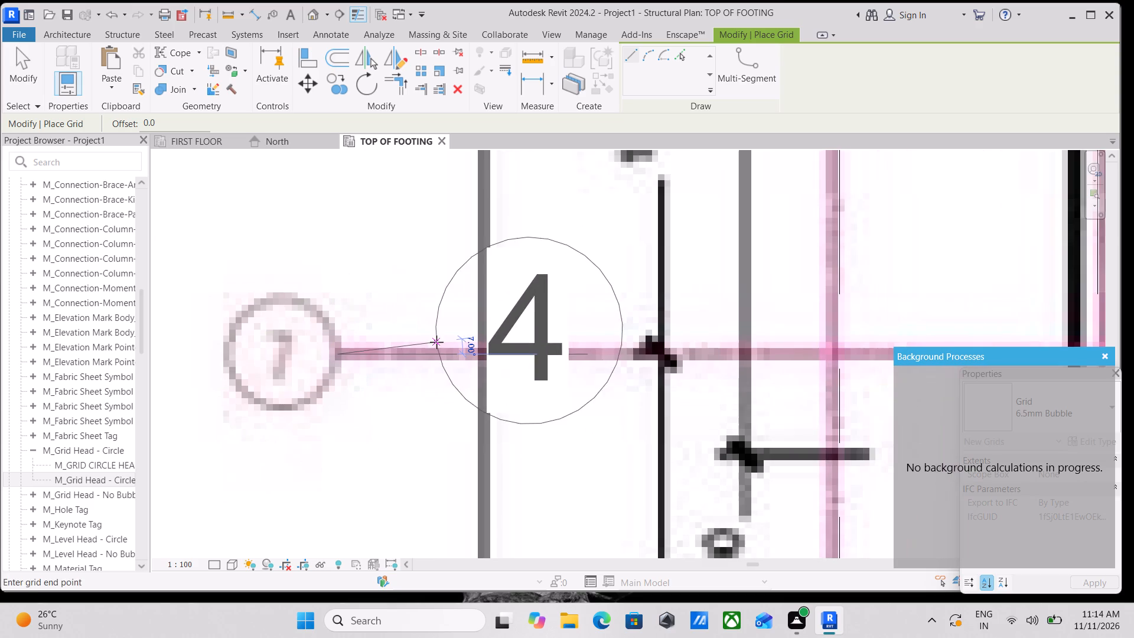
pyautogui.moveTo(436, 342); pyautogui.dragTo(413, 343, button='middle')
pyautogui.scroll(-3, 544, 346)
pyautogui.scroll(-1, 626, 346)
pyautogui.moveTo(626, 346); pyautogui.dragTo(493, 369, button='middle')
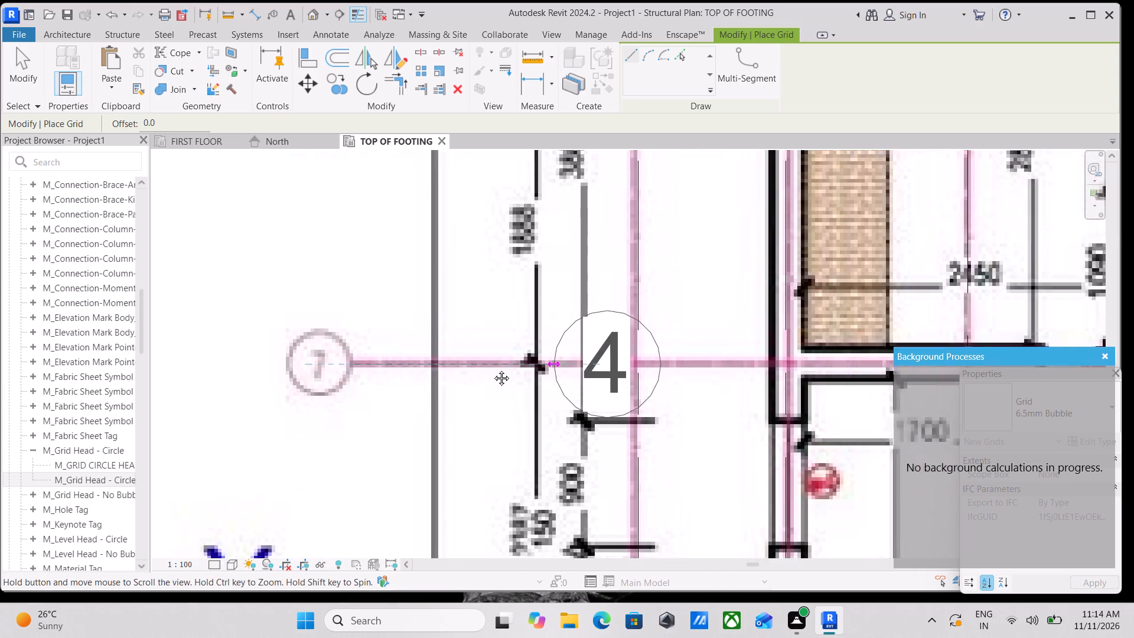
pyautogui.moveTo(493, 369); pyautogui.dragTo(301, 377, button='middle')
pyautogui.scroll(-2, 635, 377)
pyautogui.moveTo(635, 377); pyautogui.dragTo(305, 388, button='middle')
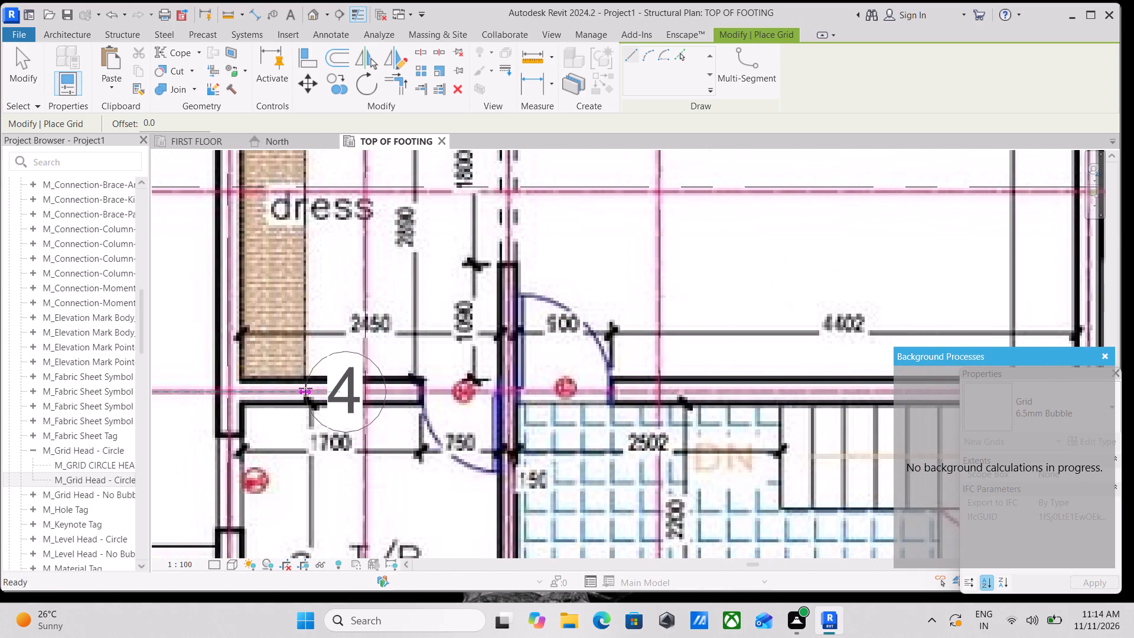
pyautogui.moveTo(654, 383); pyautogui.dragTo(422, 394, button='middle')
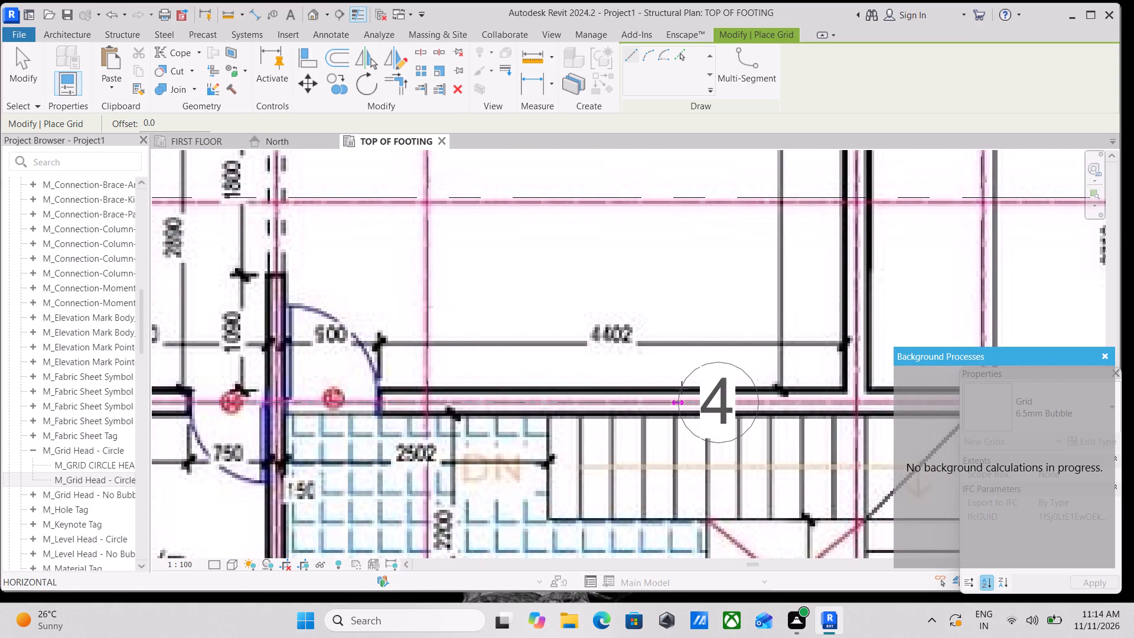
pyautogui.moveTo(682, 388); pyautogui.dragTo(419, 386, button='middle')
pyautogui.moveTo(797, 388); pyautogui.dragTo(401, 375, button='middle')
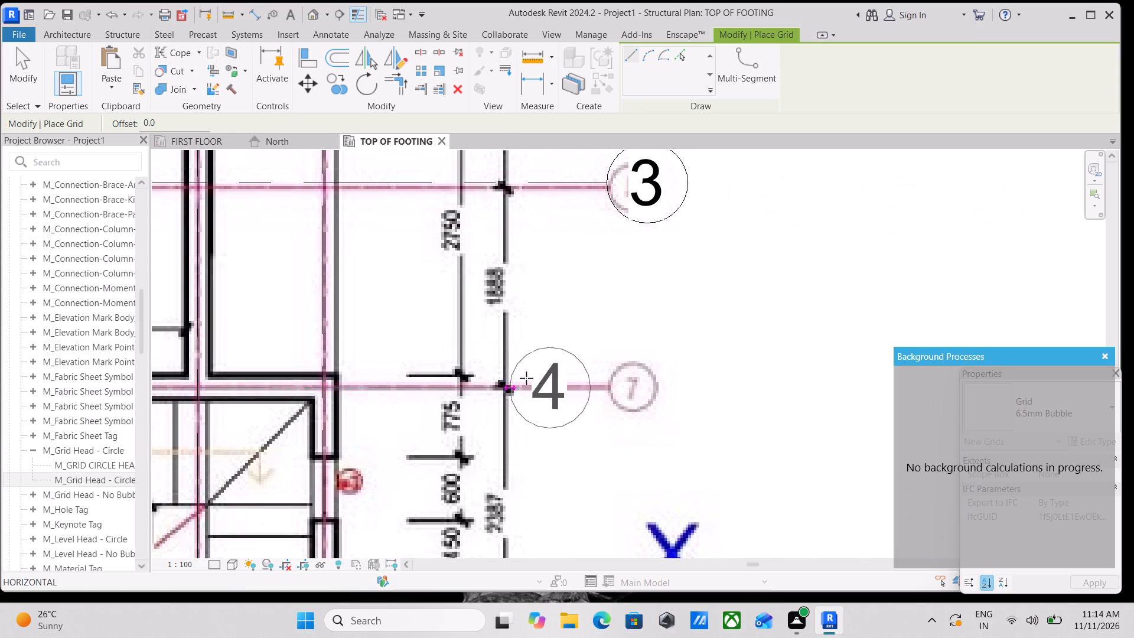
pyautogui.click(610, 378)
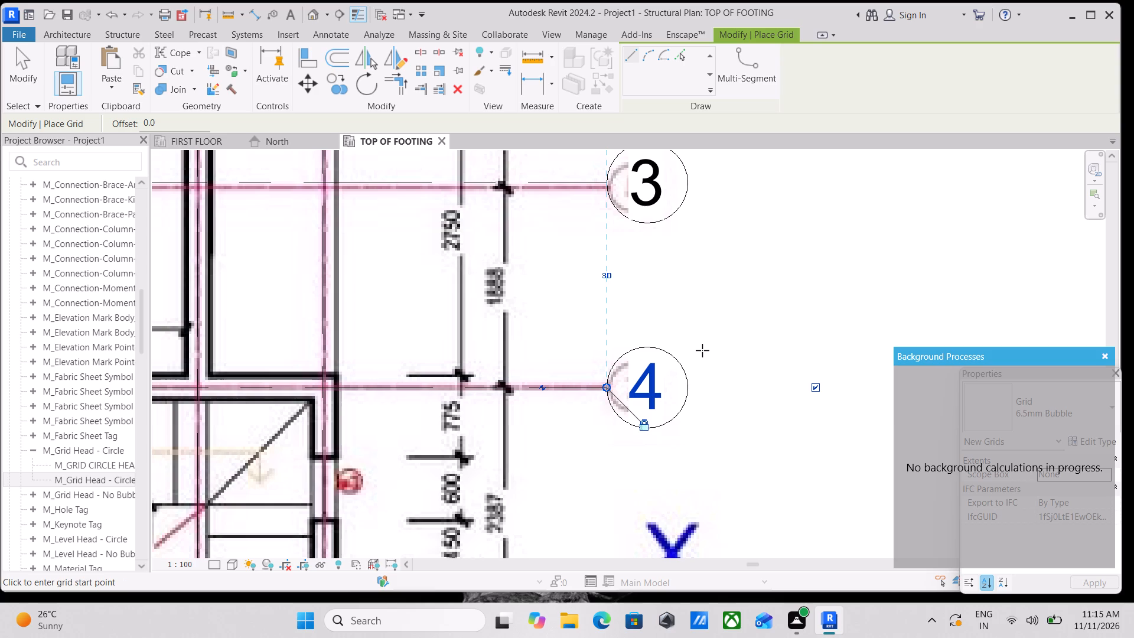
# Draw a horizontal grid over the image's gridline 6, below the T/B and staircase, between its two bubbles, ending in line with the grids above.
pyautogui.scroll(-4, 702, 350)
pyautogui.moveTo(680, 352); pyautogui.dragTo(811, 331, button='middle')
pyautogui.scroll(1, 811, 331)
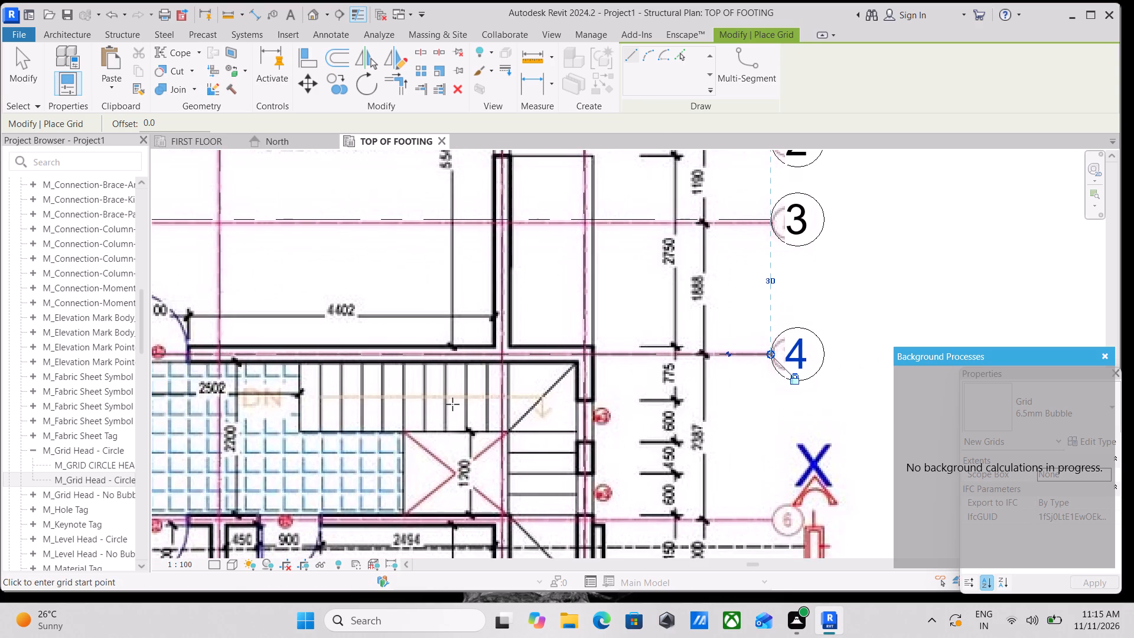
pyautogui.scroll(-2, 452, 404)
pyautogui.moveTo(488, 398); pyautogui.dragTo(622, 350, button='middle')
pyautogui.scroll(1, 286, 433)
pyautogui.scroll(-2, 199, 438)
pyautogui.moveTo(211, 442); pyautogui.dragTo(421, 451, button='middle')
pyautogui.scroll(8, 244, 447)
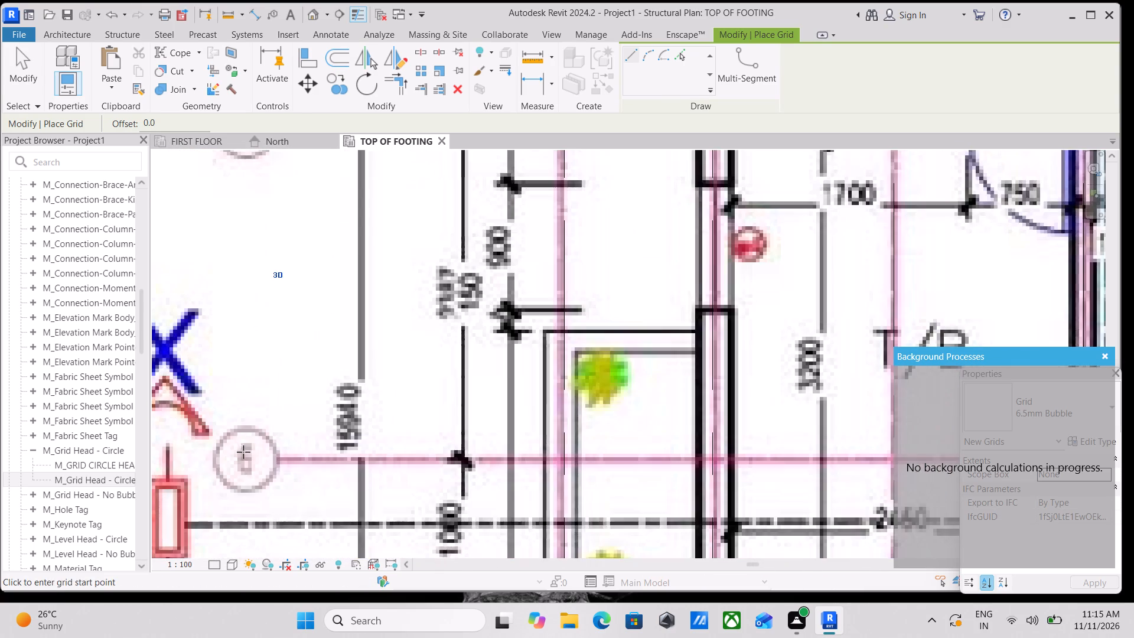
pyautogui.scroll(3, 244, 453)
pyautogui.click(295, 464)
pyautogui.scroll(-1, 431, 463)
pyautogui.moveTo(431, 463); pyautogui.dragTo(253, 436, button='middle')
pyautogui.scroll(-3, 446, 434)
pyautogui.moveTo(446, 434); pyautogui.dragTo(141, 431, button='middle')
pyautogui.moveTo(562, 438); pyautogui.dragTo(493, 438, button='middle')
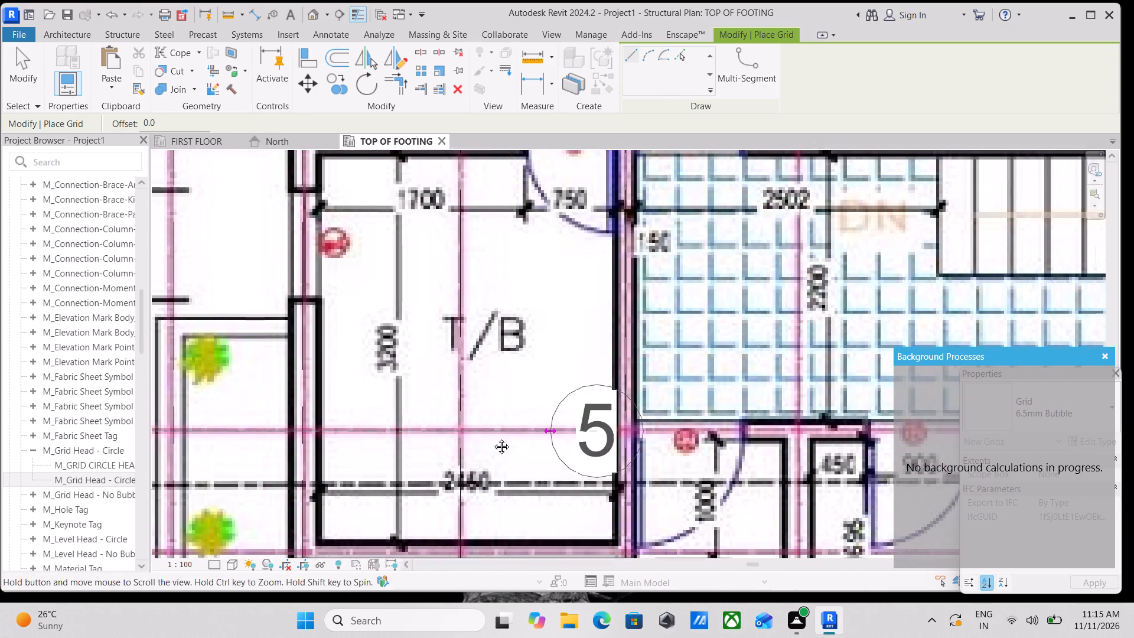
pyautogui.moveTo(493, 438); pyautogui.dragTo(200, 438, button='middle')
pyautogui.moveTo(605, 438); pyautogui.dragTo(227, 423, button='middle')
pyautogui.moveTo(546, 424); pyautogui.dragTo(201, 395, button='middle')
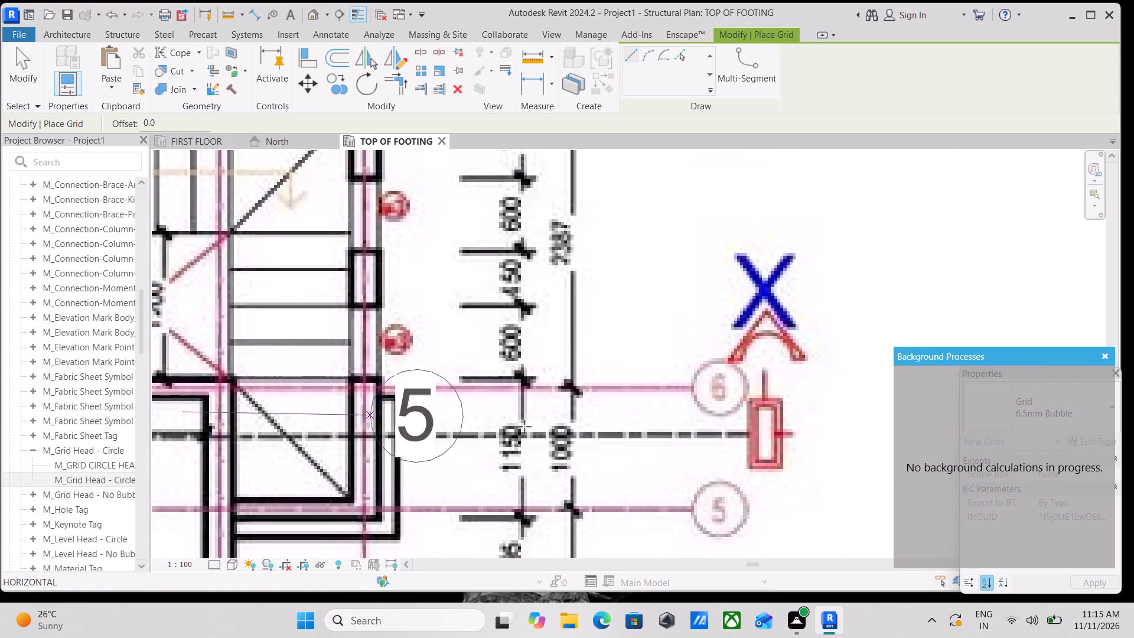
pyautogui.moveTo(647, 437); pyautogui.dragTo(548, 429, button='middle')
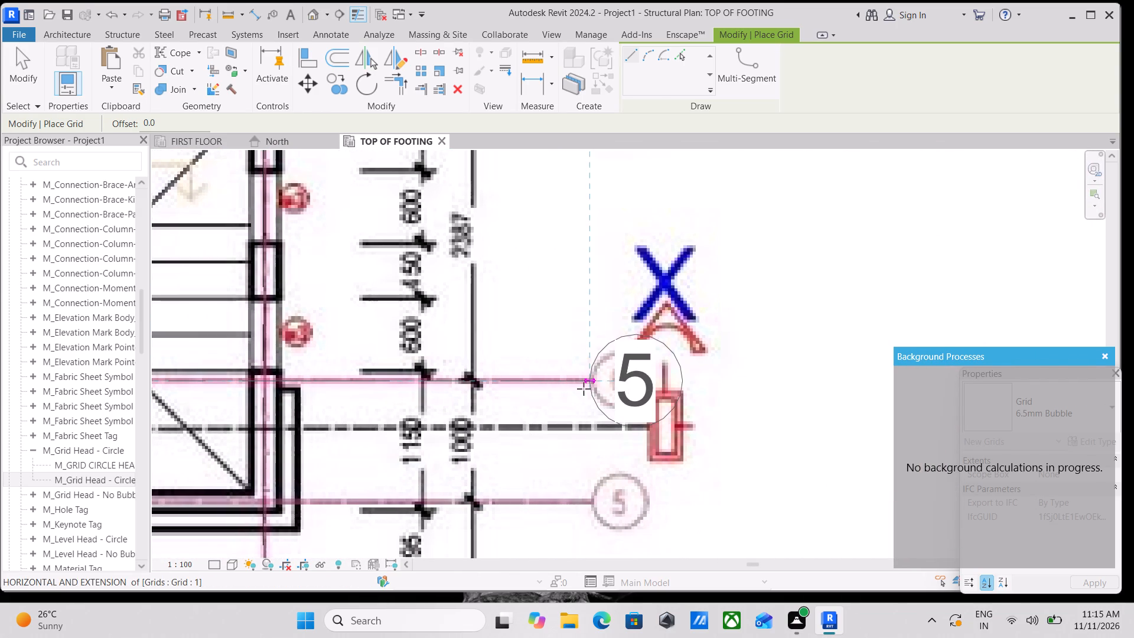
pyautogui.click(581, 389)
# Draw a horizontal grid over the image's gridline 5, along the T/B's lower wall and through the study, ending in line with grid 5.
pyautogui.scroll(-5, 625, 377)
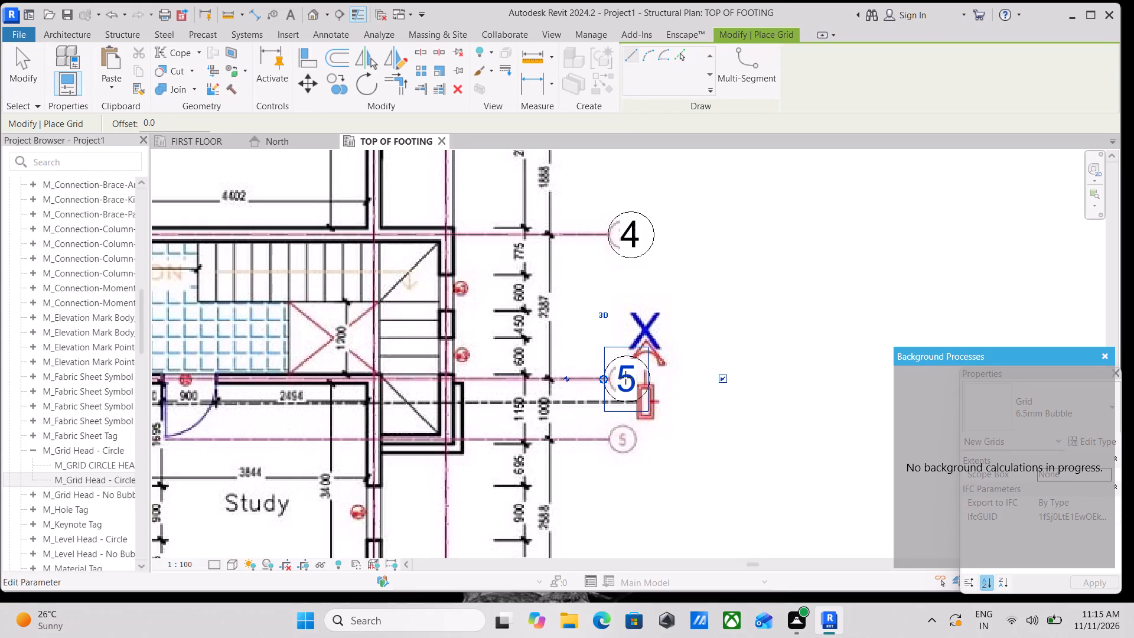
pyautogui.scroll(-2, 588, 389)
pyautogui.moveTo(588, 389); pyautogui.dragTo(926, 360, button='middle')
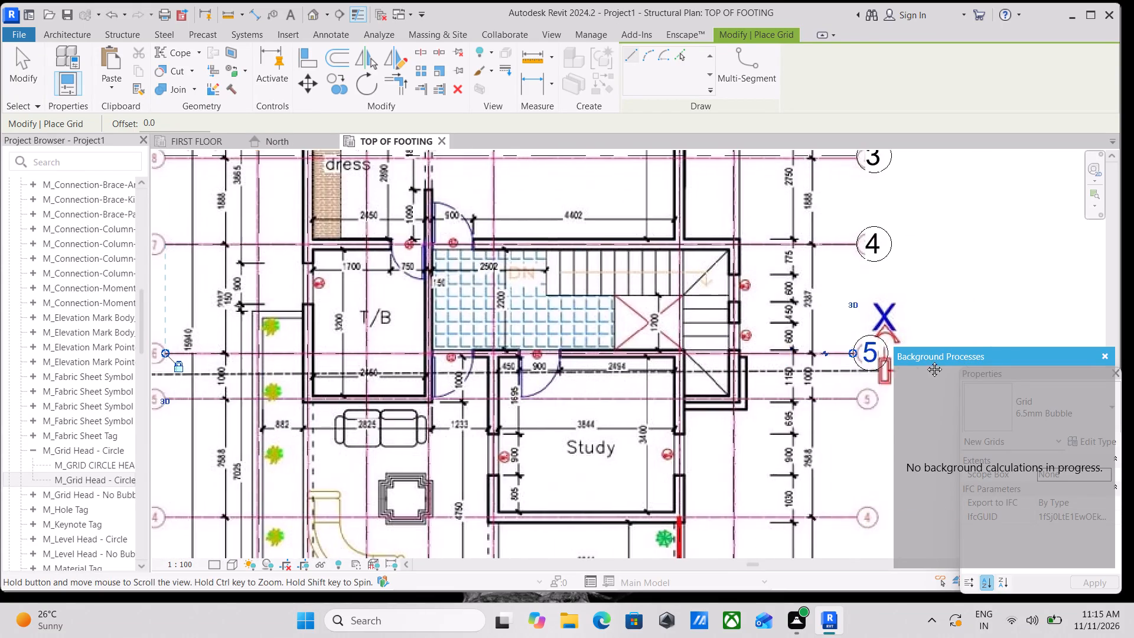
pyautogui.moveTo(926, 360); pyautogui.dragTo(948, 360, button='middle')
pyautogui.scroll(3, 533, 418)
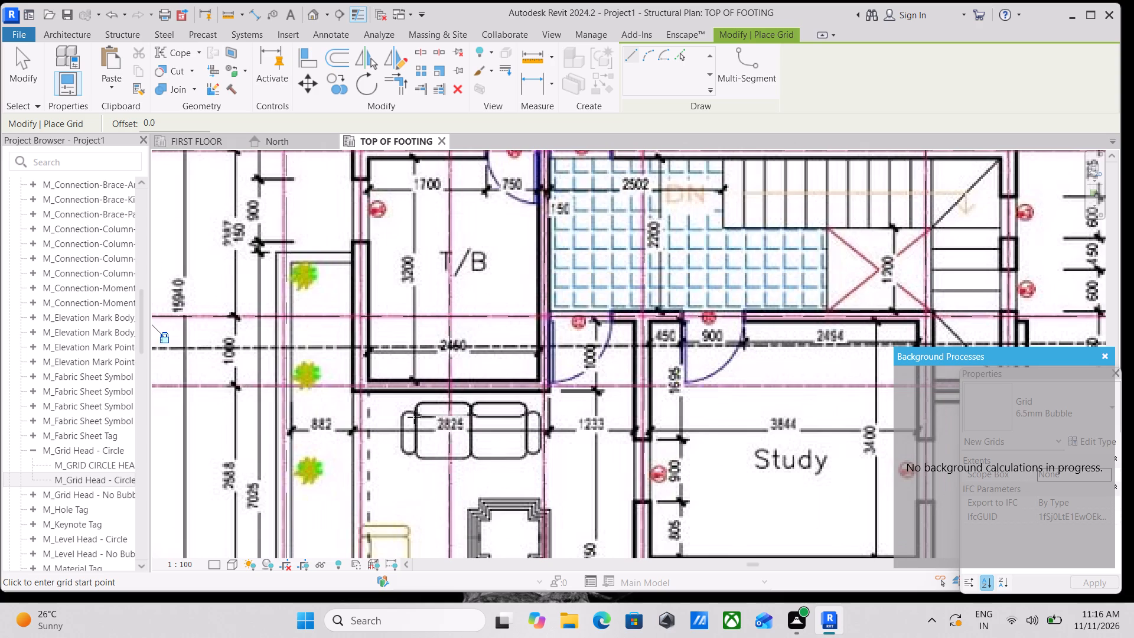
pyautogui.scroll(3, 356, 371)
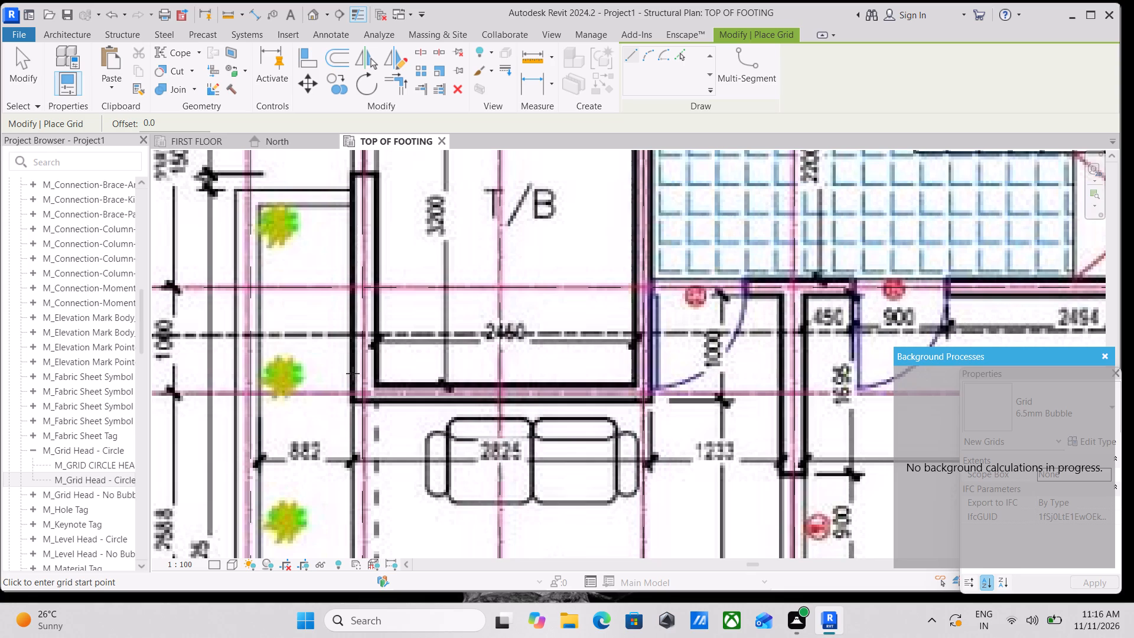
pyautogui.scroll(-3, 353, 373)
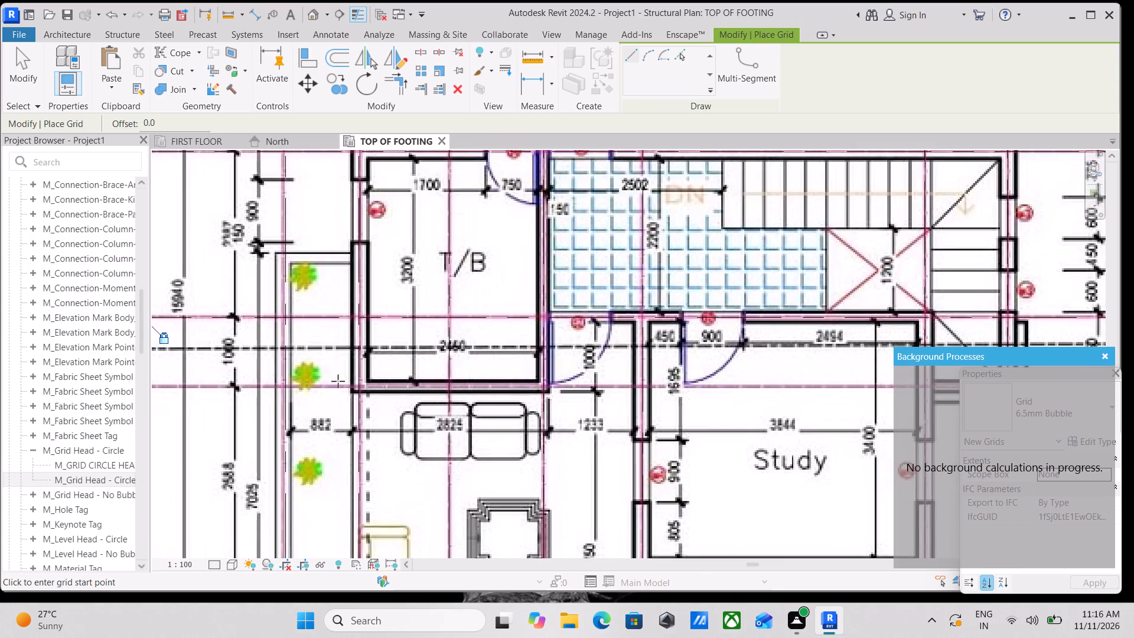
pyautogui.scroll(-3, 320, 386)
pyautogui.moveTo(470, 406); pyautogui.dragTo(614, 444, button='middle')
pyautogui.scroll(4, 393, 386)
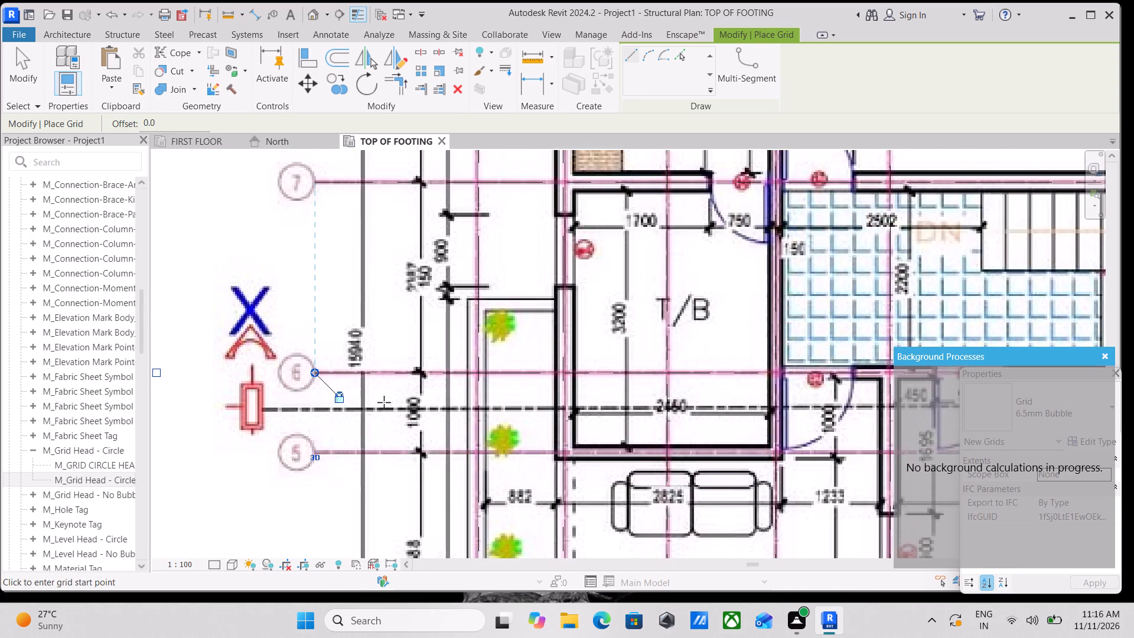
pyautogui.scroll(3, 282, 435)
pyautogui.scroll(5, 324, 459)
pyautogui.scroll(-6, 330, 454)
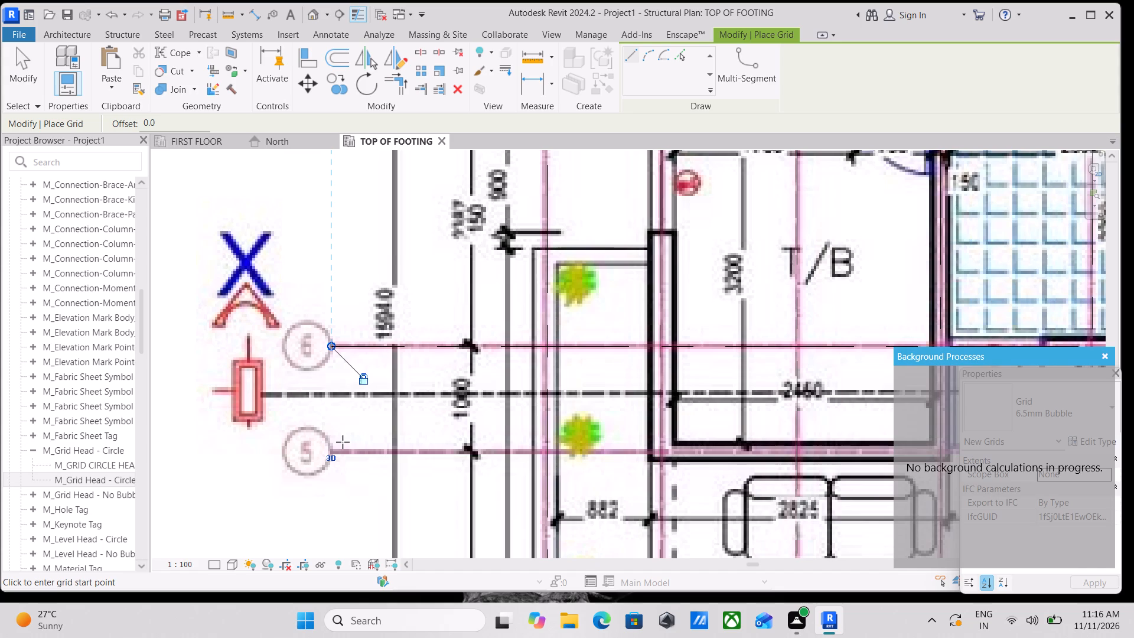
pyautogui.scroll(-2, 343, 442)
pyautogui.scroll(6, 359, 445)
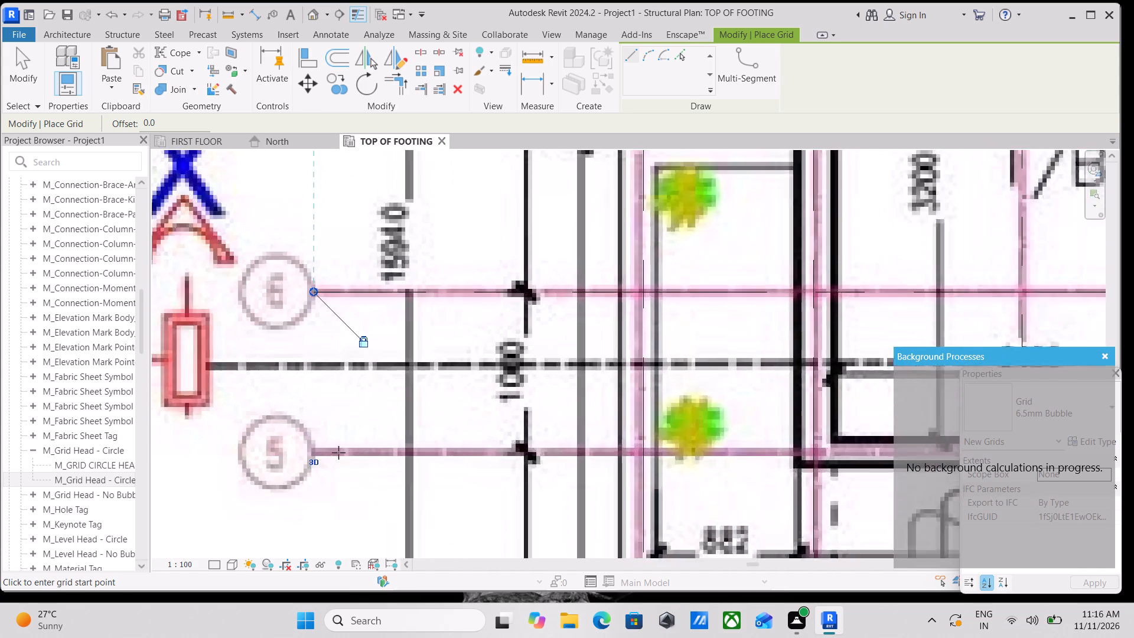
pyautogui.scroll(7, 338, 453)
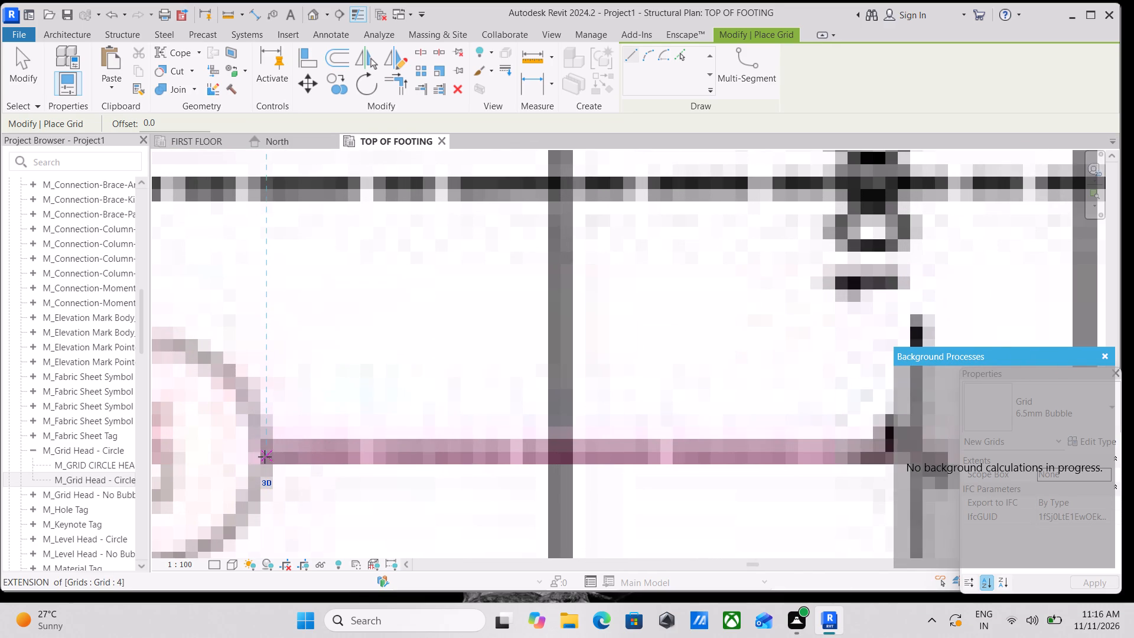
pyautogui.click(260, 454)
pyautogui.scroll(-2, 507, 425)
pyautogui.moveTo(507, 425); pyautogui.dragTo(490, 419, button='middle')
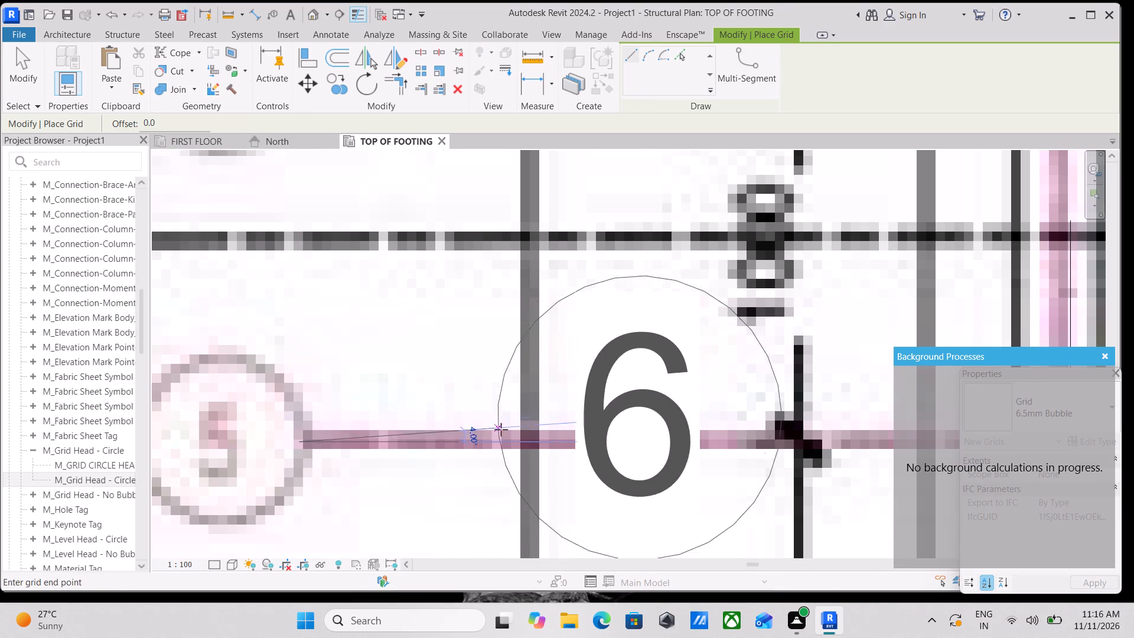
pyautogui.scroll(-4, 520, 431)
pyautogui.moveTo(527, 437); pyautogui.dragTo(421, 431, button='middle')
pyautogui.scroll(-1, 657, 449)
pyautogui.moveTo(646, 435); pyautogui.dragTo(635, 429, button='middle')
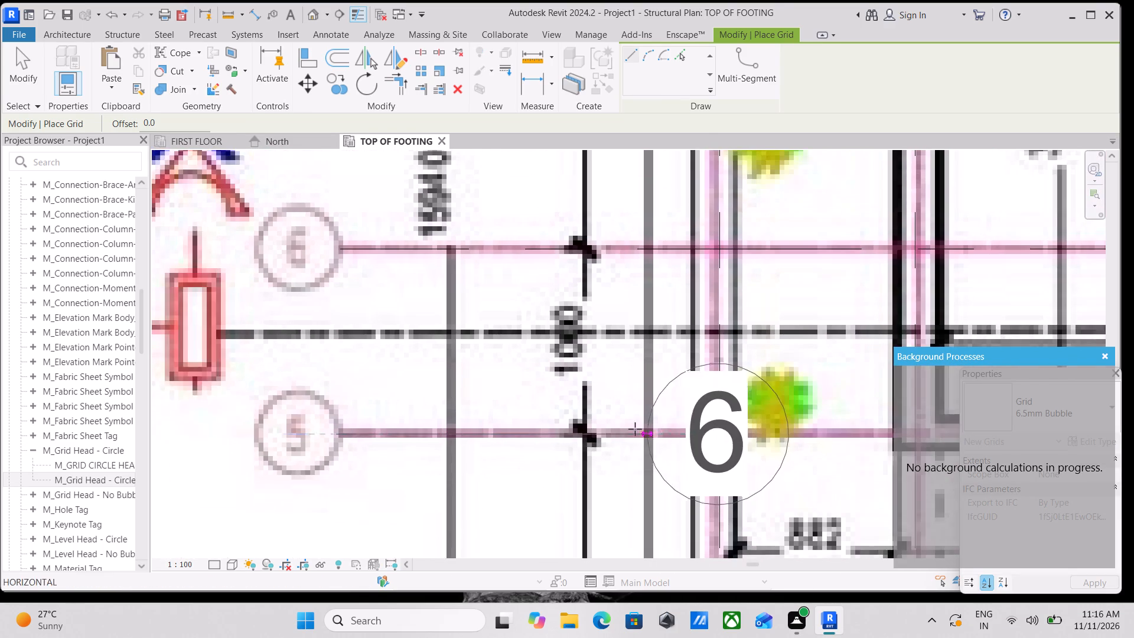
pyautogui.moveTo(635, 429); pyautogui.dragTo(511, 427, button='middle')
pyautogui.scroll(-2, 630, 416)
pyautogui.moveTo(599, 415); pyautogui.dragTo(457, 444, button='middle')
pyautogui.scroll(-2, 683, 456)
pyautogui.moveTo(680, 455); pyautogui.dragTo(448, 434, button='middle')
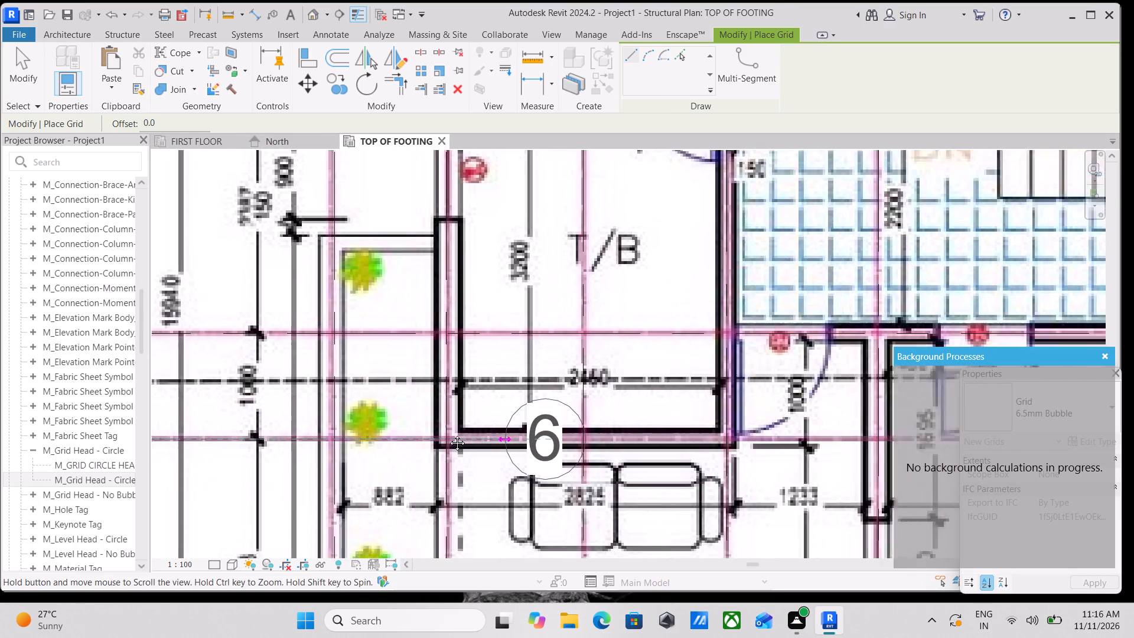
pyautogui.moveTo(448, 434); pyautogui.dragTo(440, 434, button='middle')
pyautogui.scroll(-1, 724, 433)
pyautogui.moveTo(724, 433); pyautogui.dragTo(557, 429, button='middle')
pyautogui.moveTo(887, 431); pyautogui.dragTo(578, 408, button='middle')
pyautogui.scroll(-1, 586, 411)
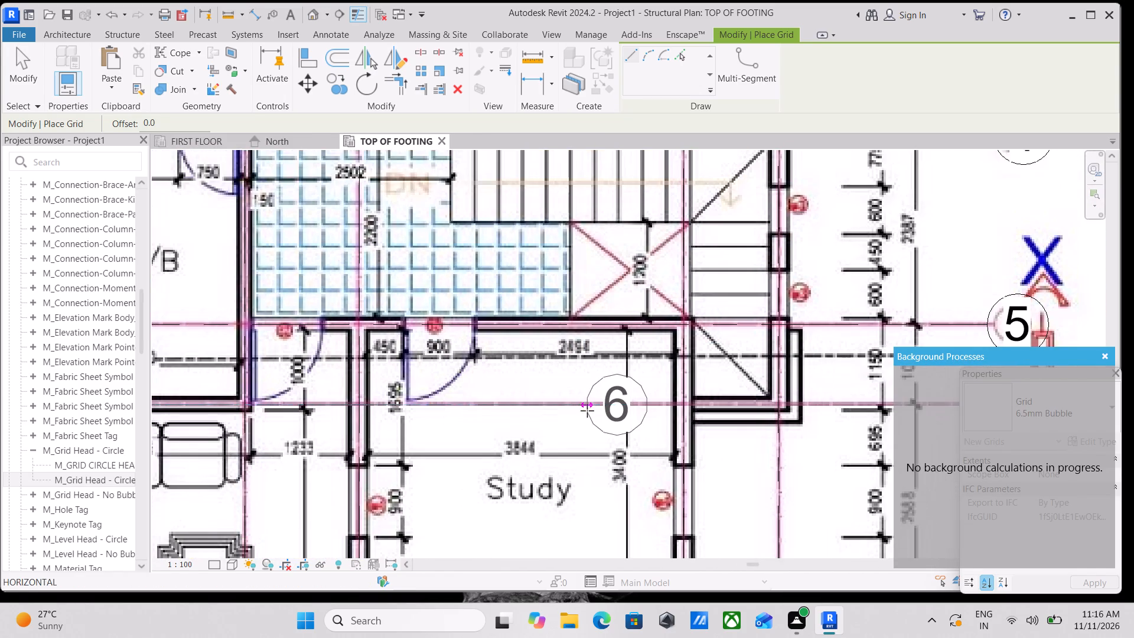
pyautogui.moveTo(587, 411); pyautogui.dragTo(510, 416, button='middle')
pyautogui.moveTo(773, 424); pyautogui.dragTo(583, 408, button='middle')
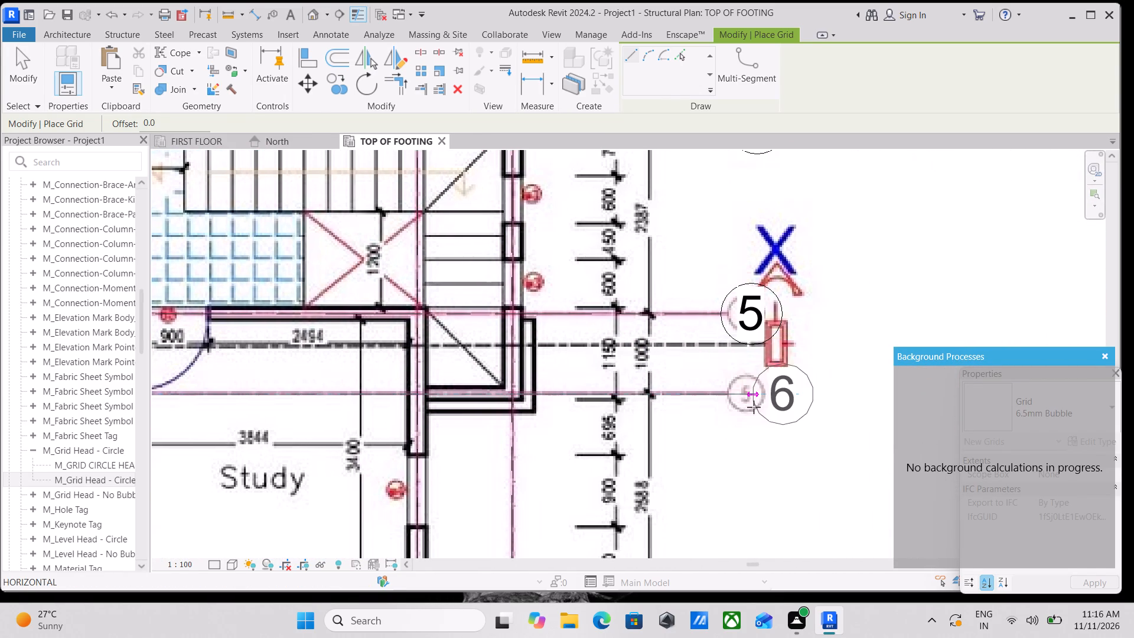
pyautogui.click(718, 402)
# Draw a horizontal grid over the image's gridline 4, along the wall between study and terrace, with both ends aligned with the grids above.
pyautogui.scroll(-6, 718, 402)
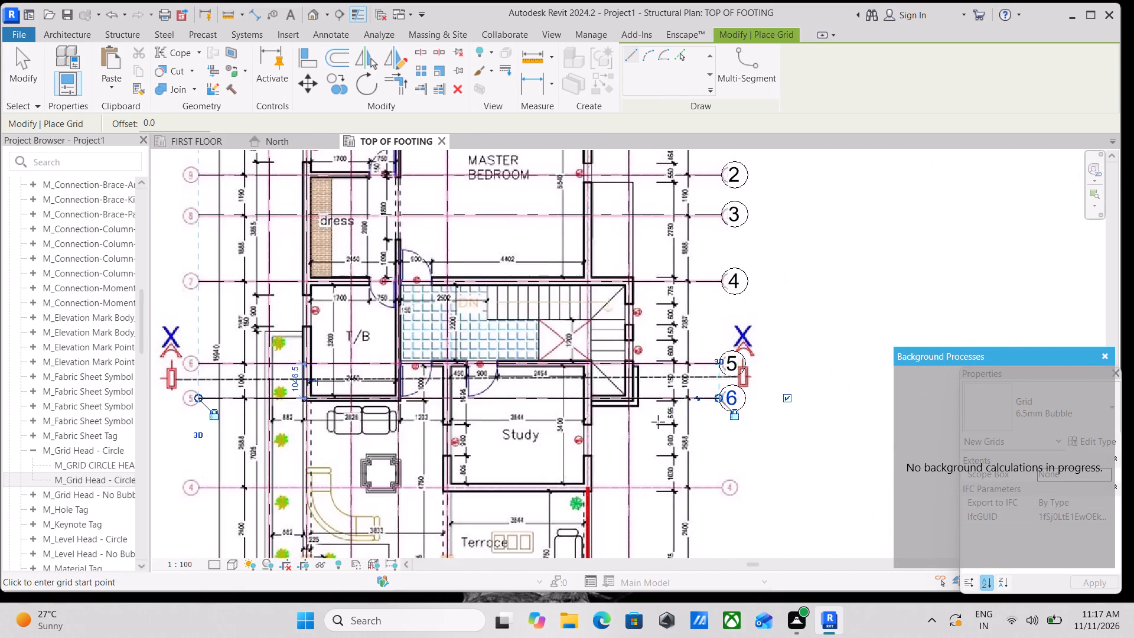
pyautogui.scroll(-1, 658, 421)
pyautogui.moveTo(658, 421); pyautogui.dragTo(787, 370, button='middle')
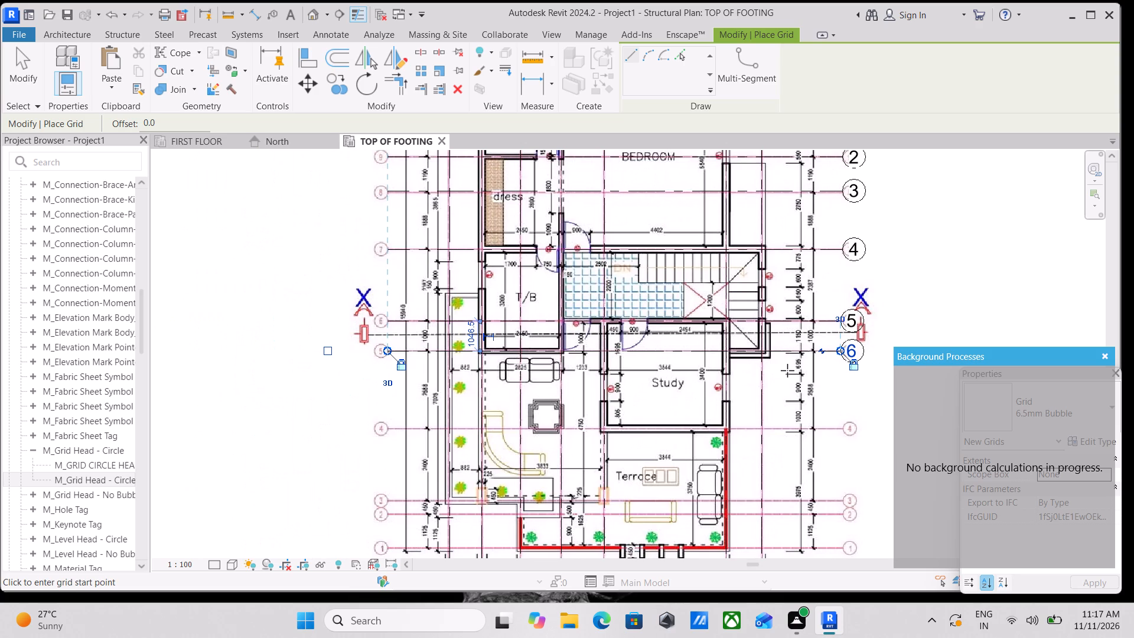
pyautogui.scroll(-3, 738, 370)
pyautogui.scroll(4, 710, 438)
pyautogui.scroll(3, 511, 399)
pyautogui.scroll(3, 440, 375)
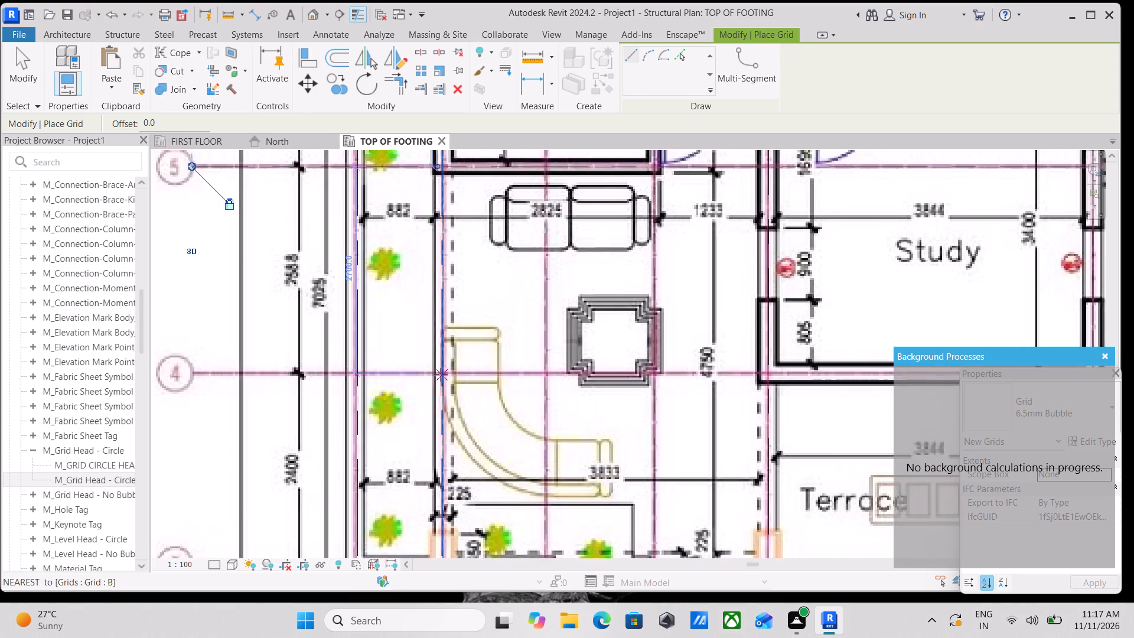
pyautogui.moveTo(443, 376); pyautogui.dragTo(729, 428, button='middle')
pyautogui.scroll(3, 407, 428)
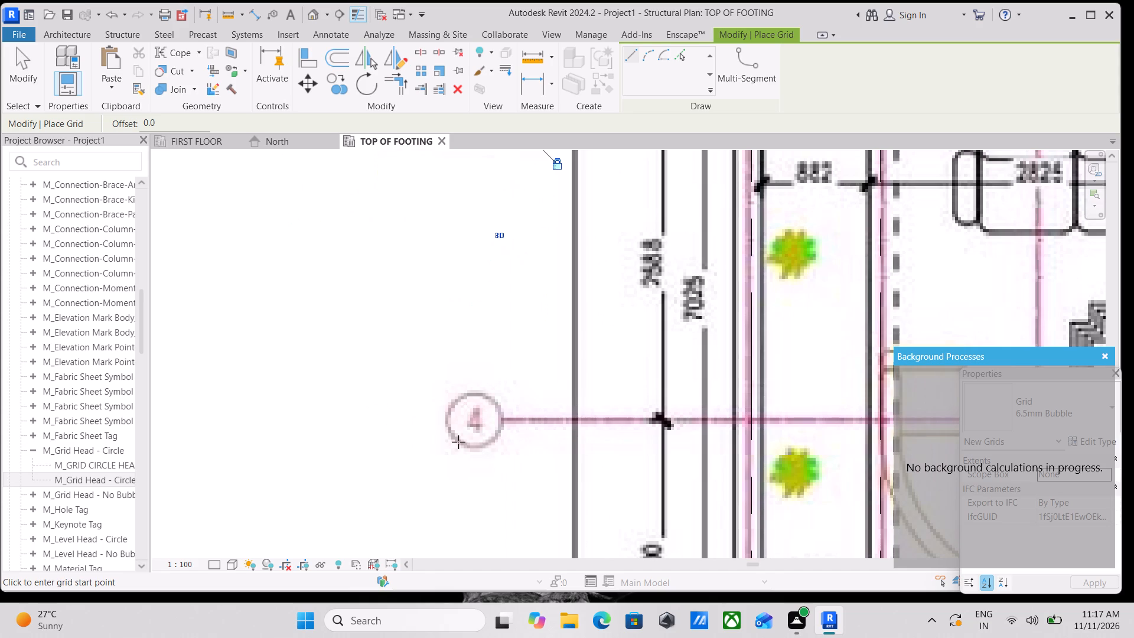
pyautogui.scroll(3, 478, 448)
pyautogui.scroll(6, 513, 398)
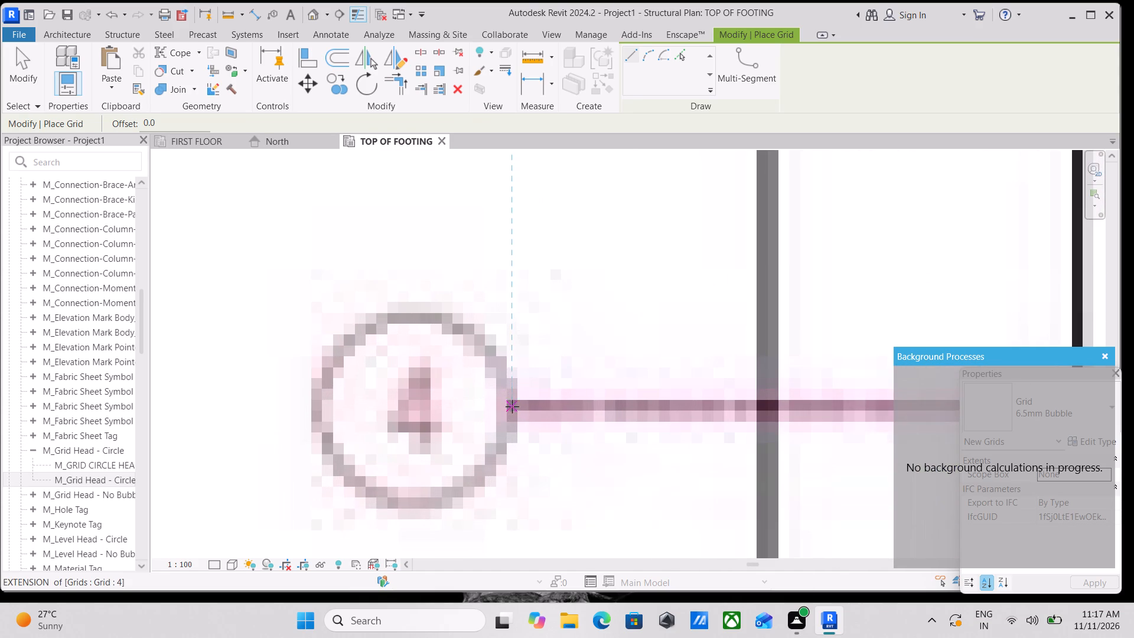
pyautogui.click(507, 410)
pyautogui.scroll(-1, 661, 422)
pyautogui.moveTo(661, 422); pyautogui.dragTo(457, 382, button='middle')
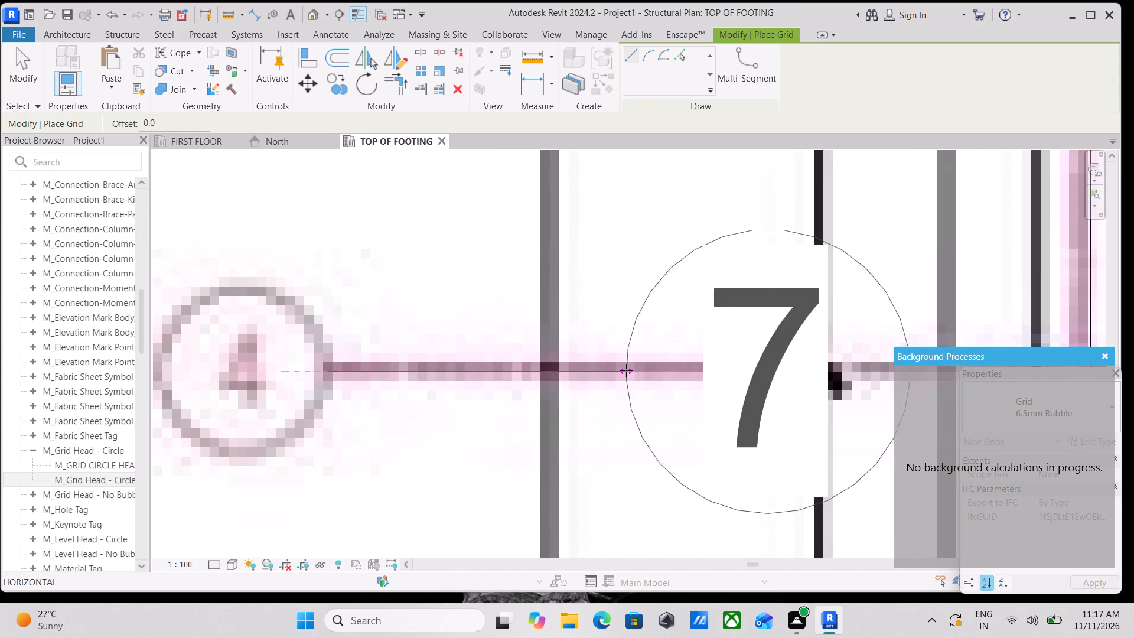
pyautogui.scroll(-2, 626, 370)
pyautogui.moveTo(626, 370); pyautogui.dragTo(444, 355, button='middle')
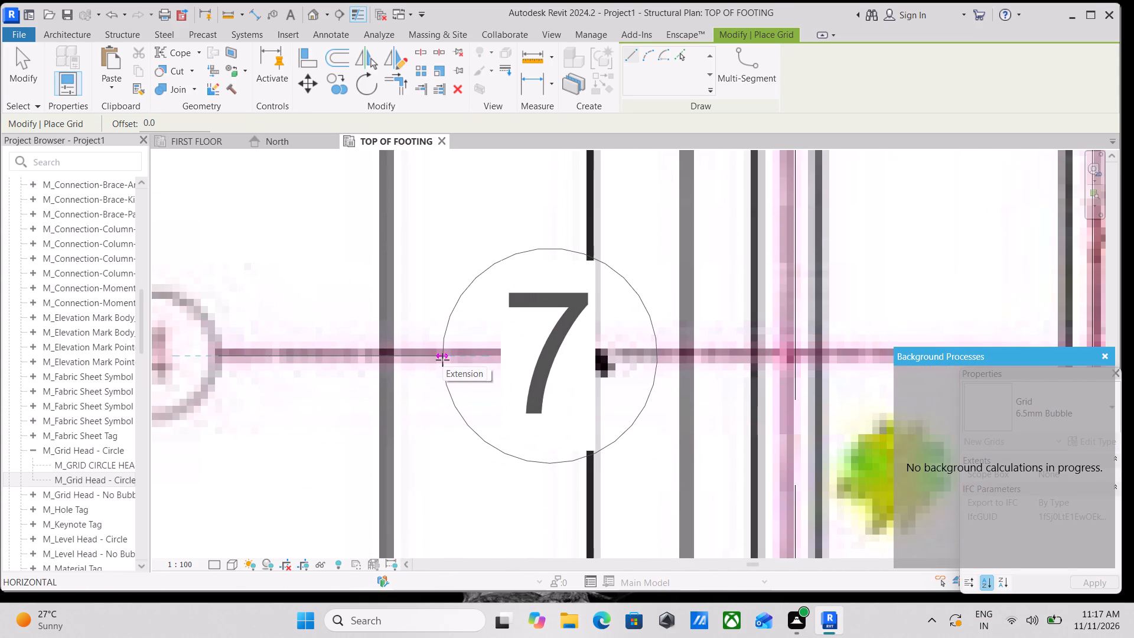
pyautogui.scroll(-3, 442, 360)
pyautogui.moveTo(442, 360); pyautogui.dragTo(275, 385, button='middle')
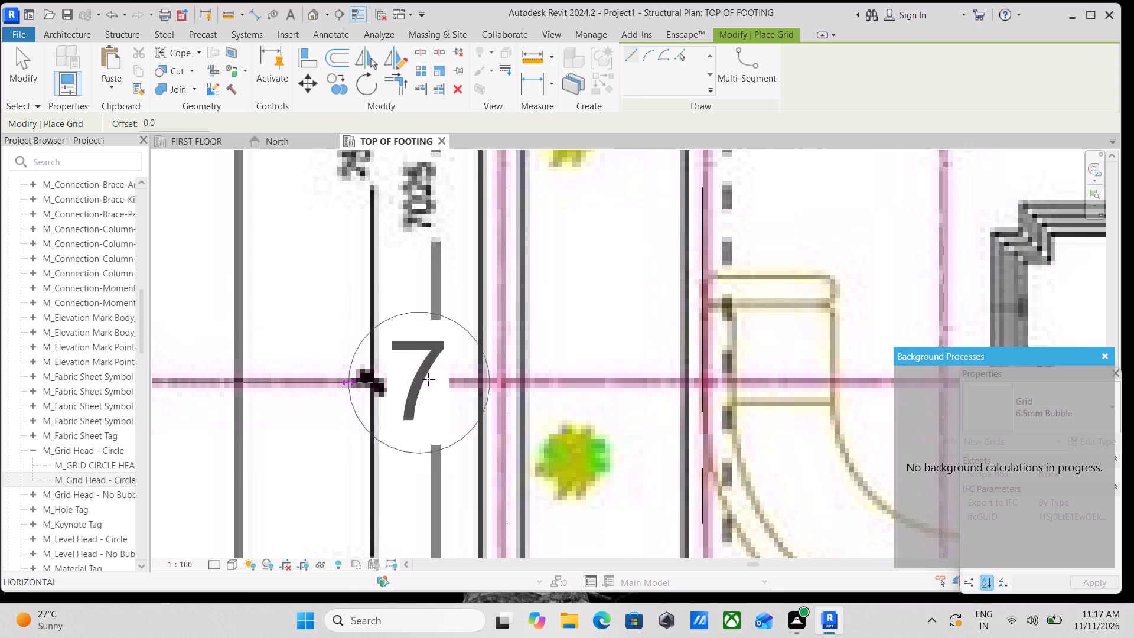
pyautogui.scroll(-2, 669, 365)
pyautogui.moveTo(669, 365); pyautogui.dragTo(620, 370, button='middle')
pyautogui.moveTo(741, 387); pyautogui.dragTo(503, 381, button='middle')
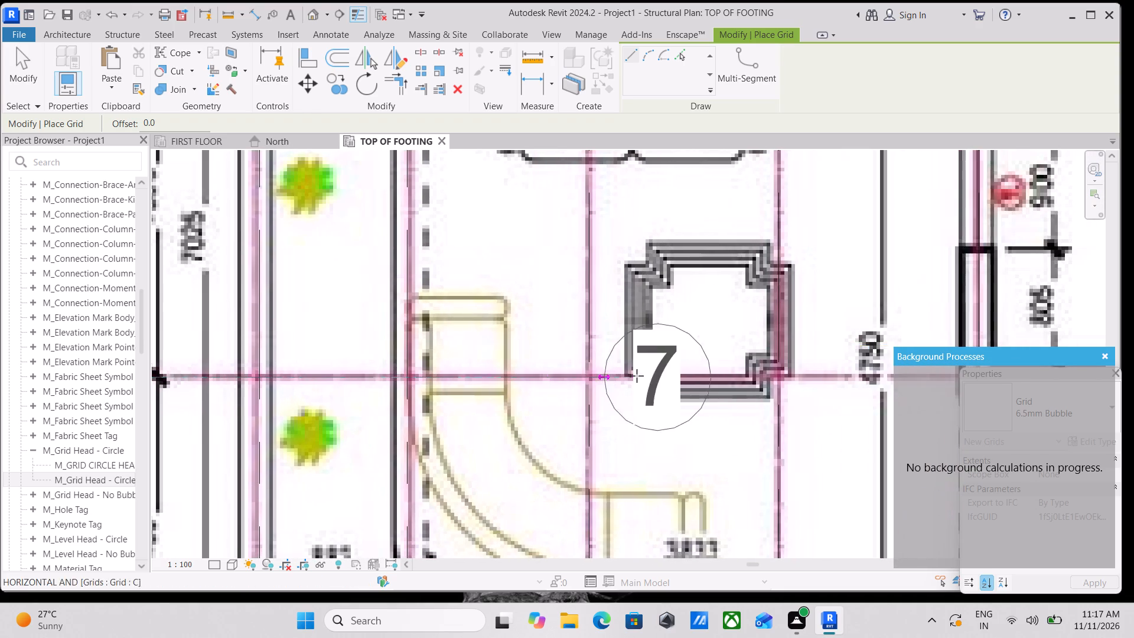
pyautogui.scroll(-1, 638, 376)
pyautogui.moveTo(638, 376); pyautogui.dragTo(507, 363, button='middle')
pyautogui.moveTo(674, 367); pyautogui.dragTo(582, 355, button='middle')
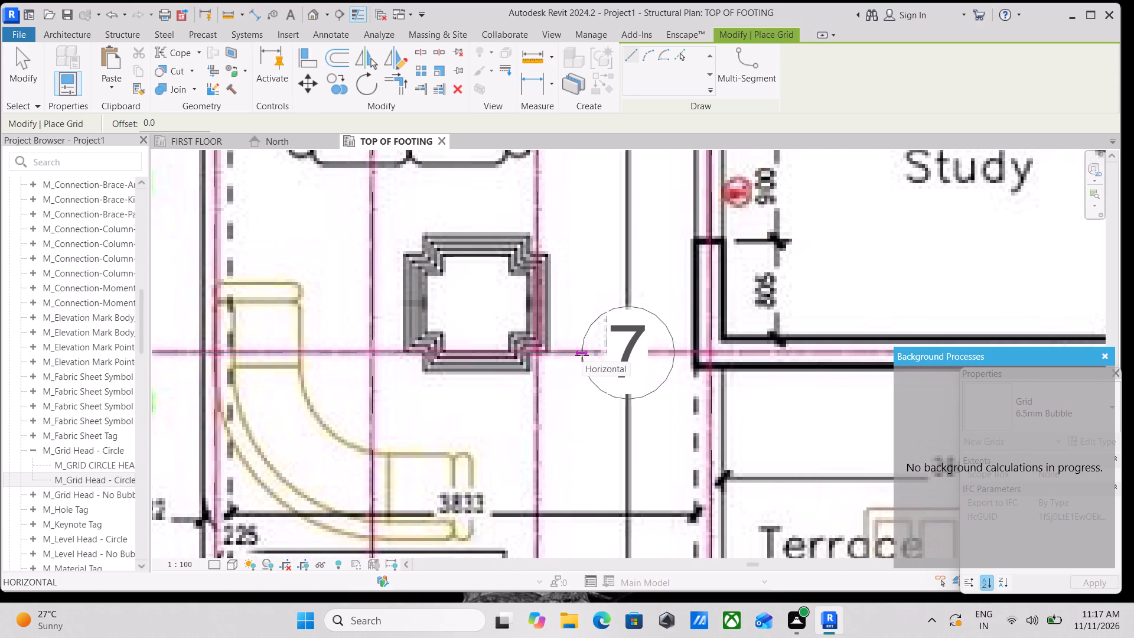
pyautogui.scroll(-2, 582, 355)
pyautogui.moveTo(582, 355); pyautogui.dragTo(424, 352, button='middle')
pyautogui.moveTo(688, 356); pyautogui.dragTo(449, 366, button='middle')
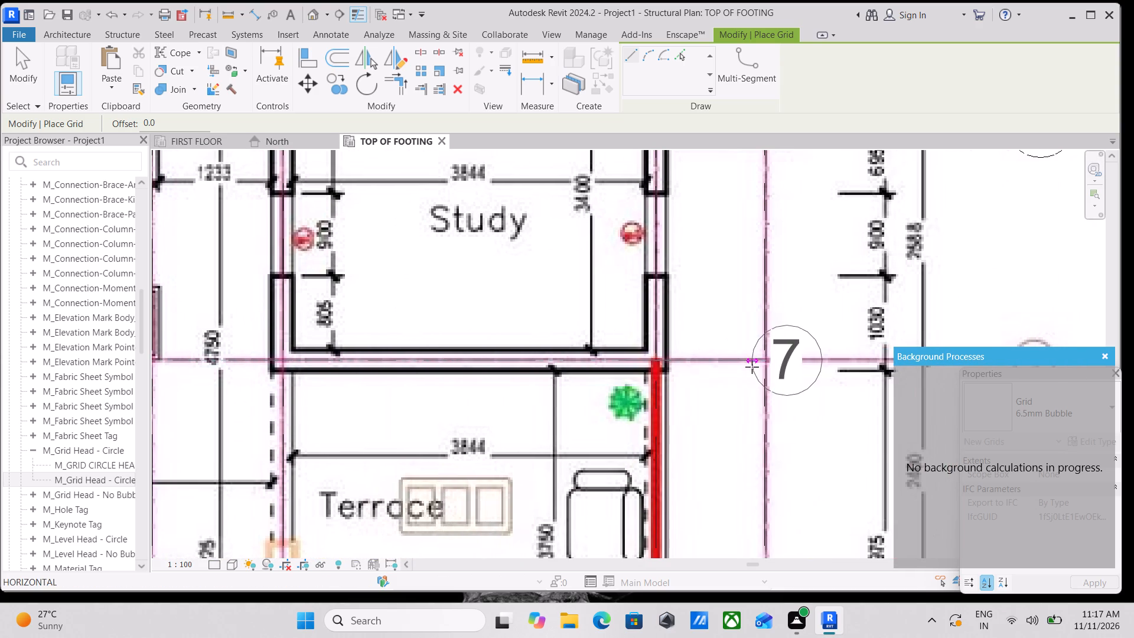
pyautogui.moveTo(752, 367); pyautogui.dragTo(702, 365, button='middle')
pyautogui.moveTo(861, 374); pyautogui.dragTo(688, 386, button='middle')
pyautogui.scroll(1, 792, 393)
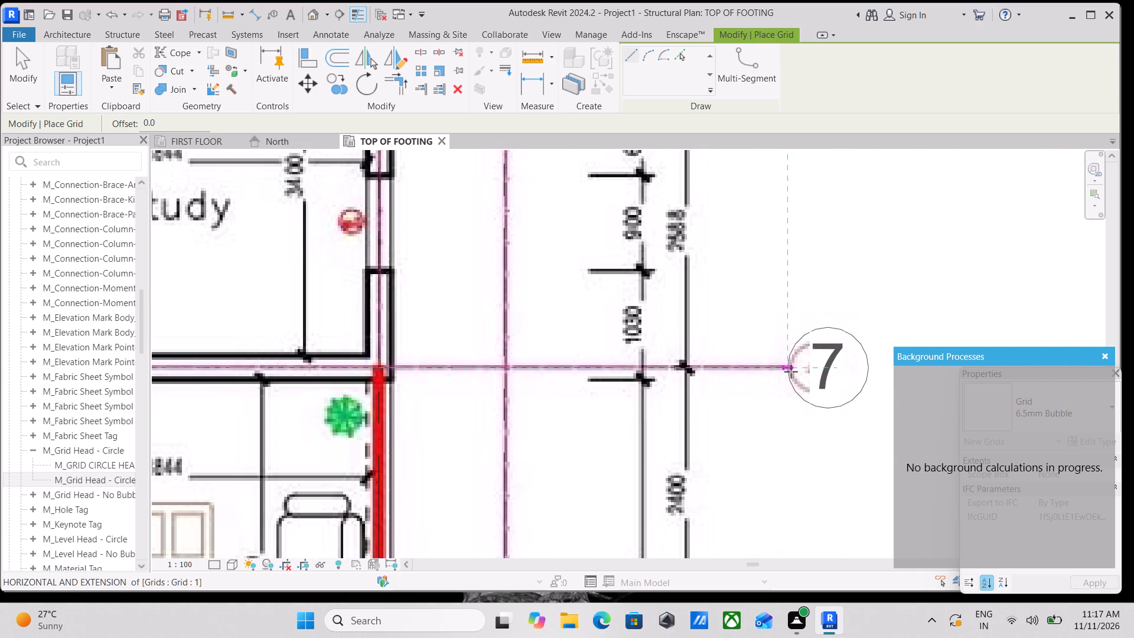
pyautogui.click(791, 370)
# Draw a horizontal grid over the image's gridline 3, through the terrace and its orange columns, ending in line with grid 7.
pyautogui.scroll(-4, 790, 400)
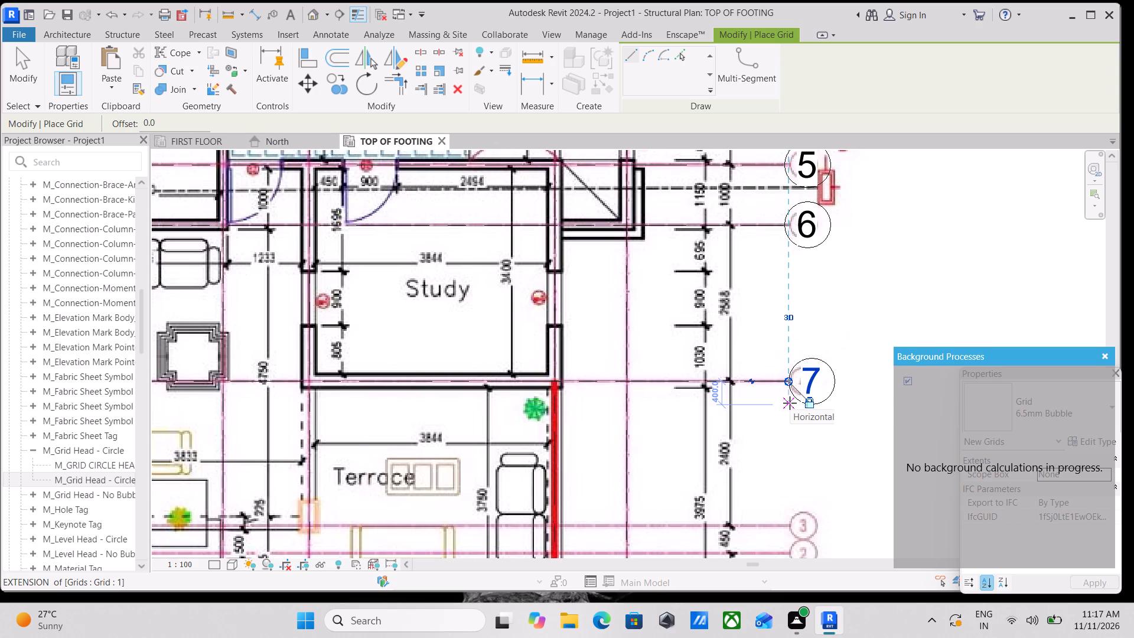
pyautogui.scroll(-1, 812, 428)
pyautogui.scroll(2, 724, 457)
pyautogui.moveTo(770, 444); pyautogui.dragTo(912, 352, button='middle')
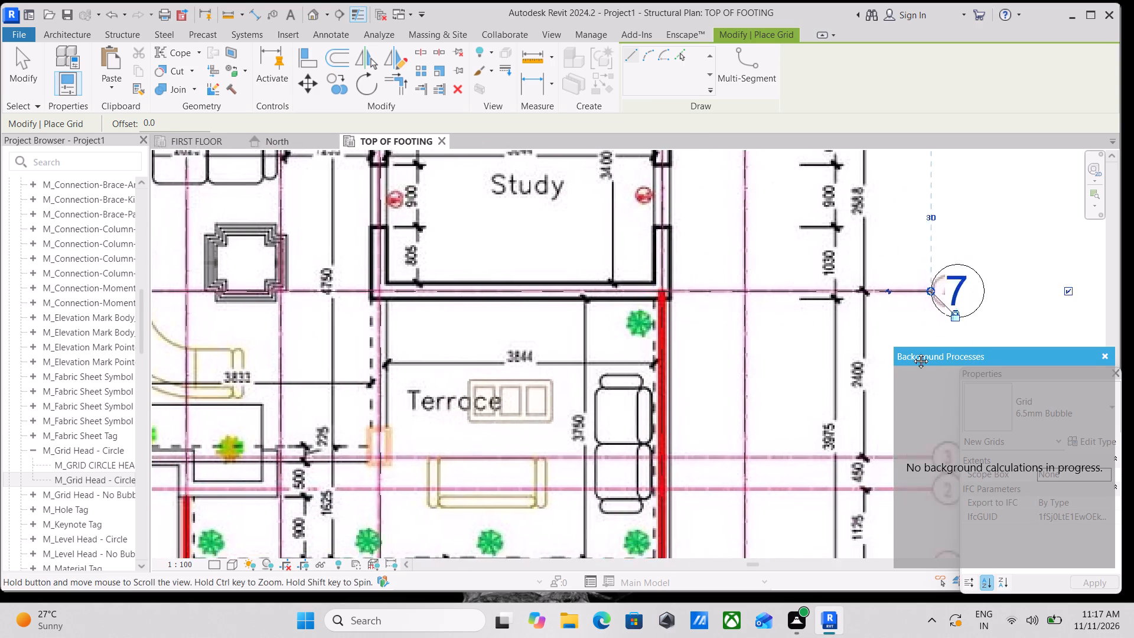
pyautogui.moveTo(912, 352); pyautogui.dragTo(924, 344, button='middle')
pyautogui.scroll(1, 511, 444)
pyautogui.moveTo(524, 444); pyautogui.dragTo(1061, 427, button='middle')
pyautogui.scroll(2, 448, 436)
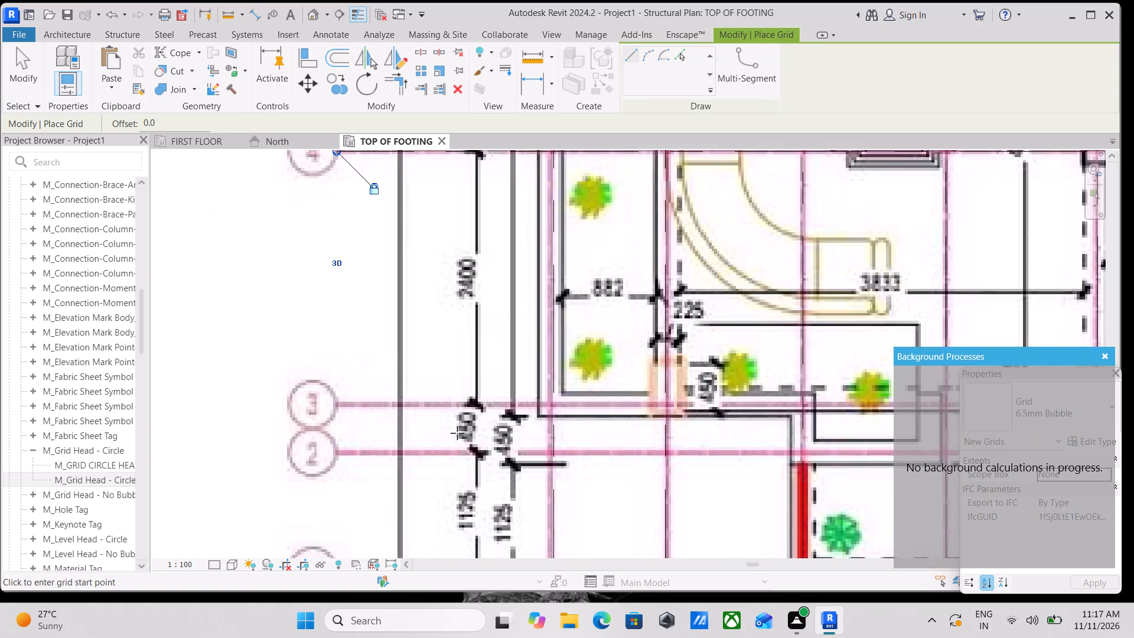
pyautogui.moveTo(500, 448); pyautogui.dragTo(738, 533, button='middle')
pyautogui.scroll(6, 585, 508)
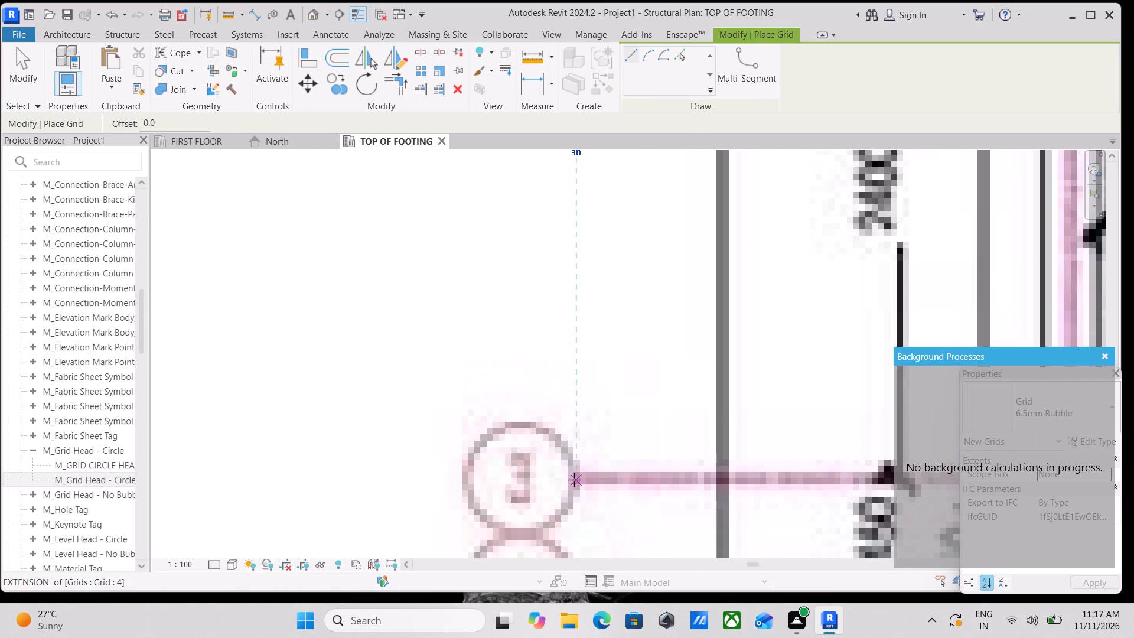
pyautogui.click(574, 479)
pyautogui.scroll(-1, 766, 464)
pyautogui.moveTo(766, 464); pyautogui.dragTo(529, 437, button='middle')
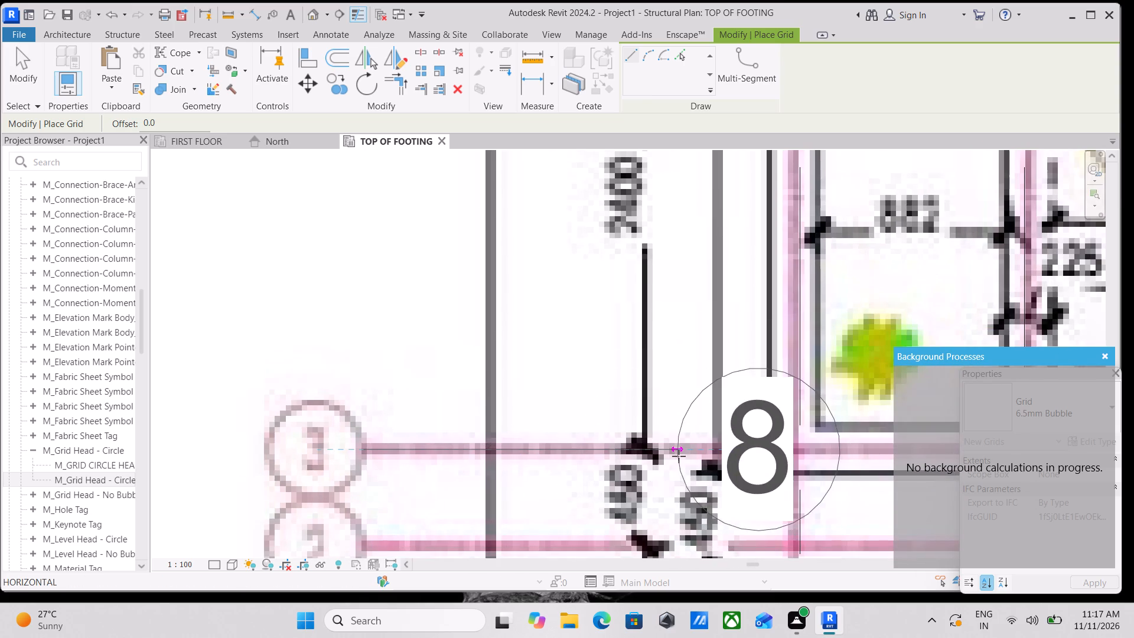
pyautogui.scroll(-1, 679, 456)
pyautogui.moveTo(672, 456); pyautogui.dragTo(520, 452, button='middle')
pyautogui.moveTo(769, 444); pyautogui.dragTo(610, 448, button='middle')
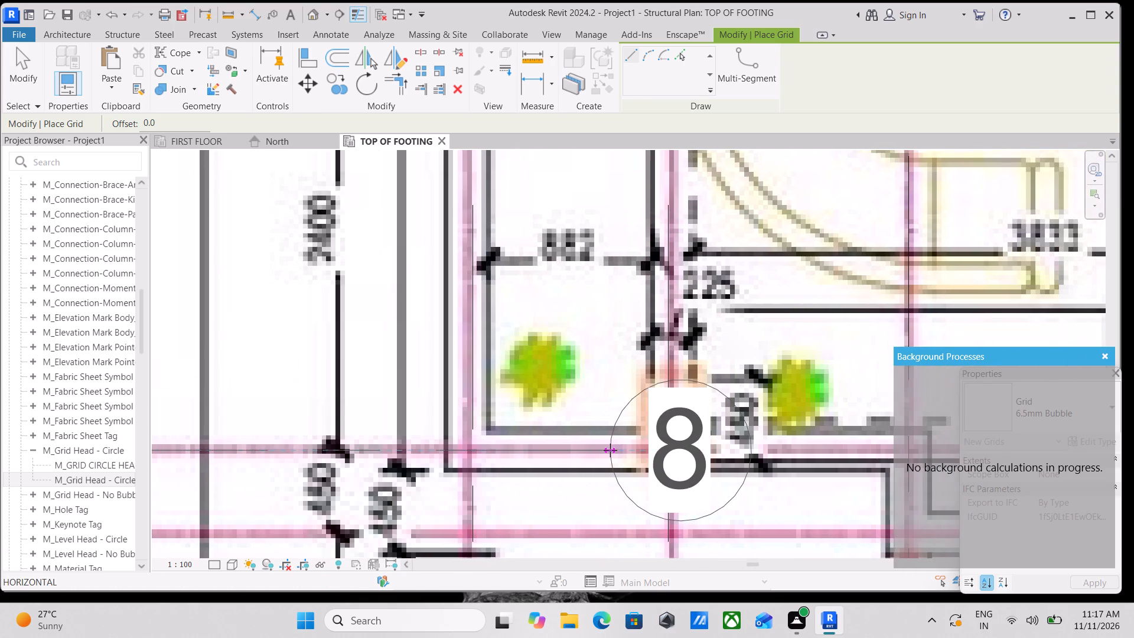
pyautogui.scroll(-3, 610, 450)
pyautogui.moveTo(614, 451); pyautogui.dragTo(491, 454, button='middle')
pyautogui.moveTo(819, 454); pyautogui.dragTo(598, 458, button='middle')
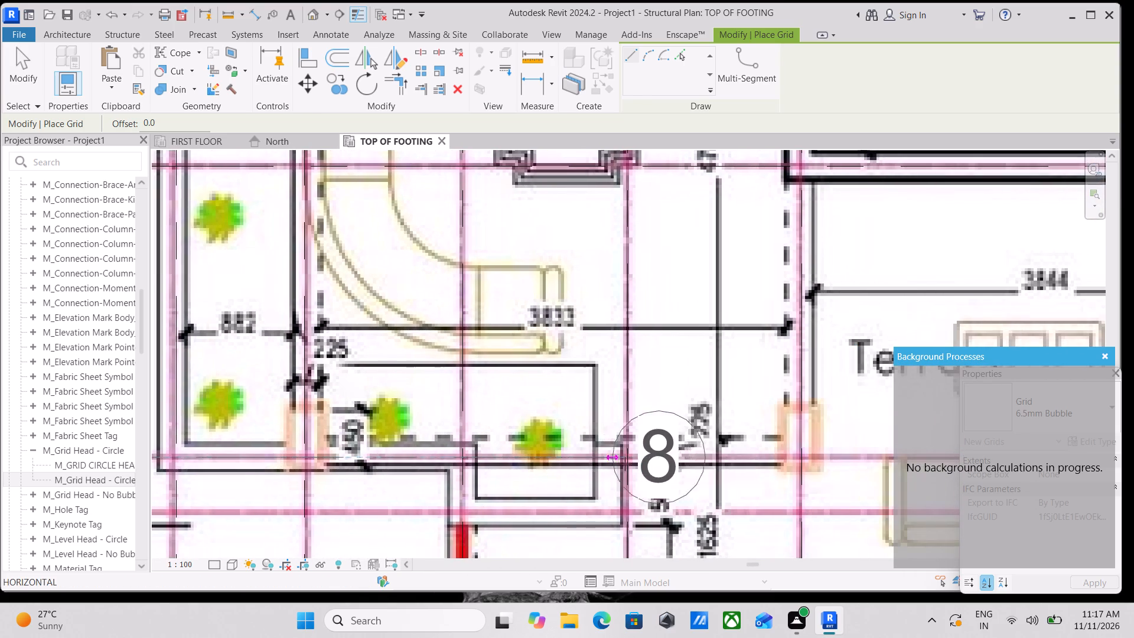
pyautogui.moveTo(775, 464); pyautogui.dragTo(608, 468, button='middle')
pyautogui.moveTo(791, 471); pyautogui.dragTo(713, 471, button='middle')
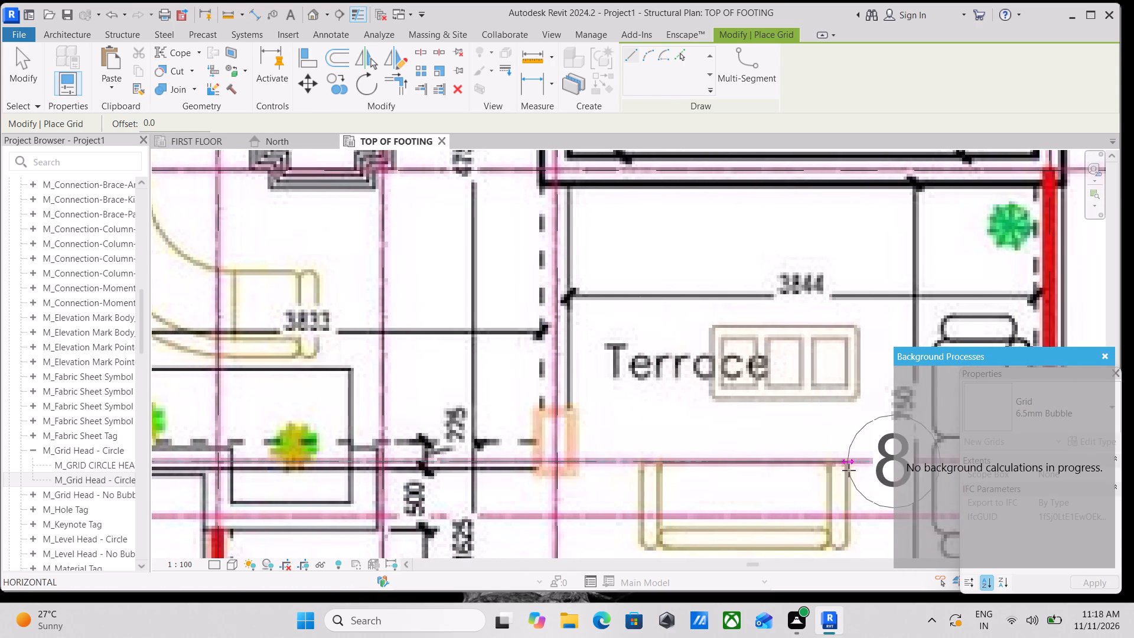
pyautogui.moveTo(843, 470); pyautogui.dragTo(667, 484, button='middle')
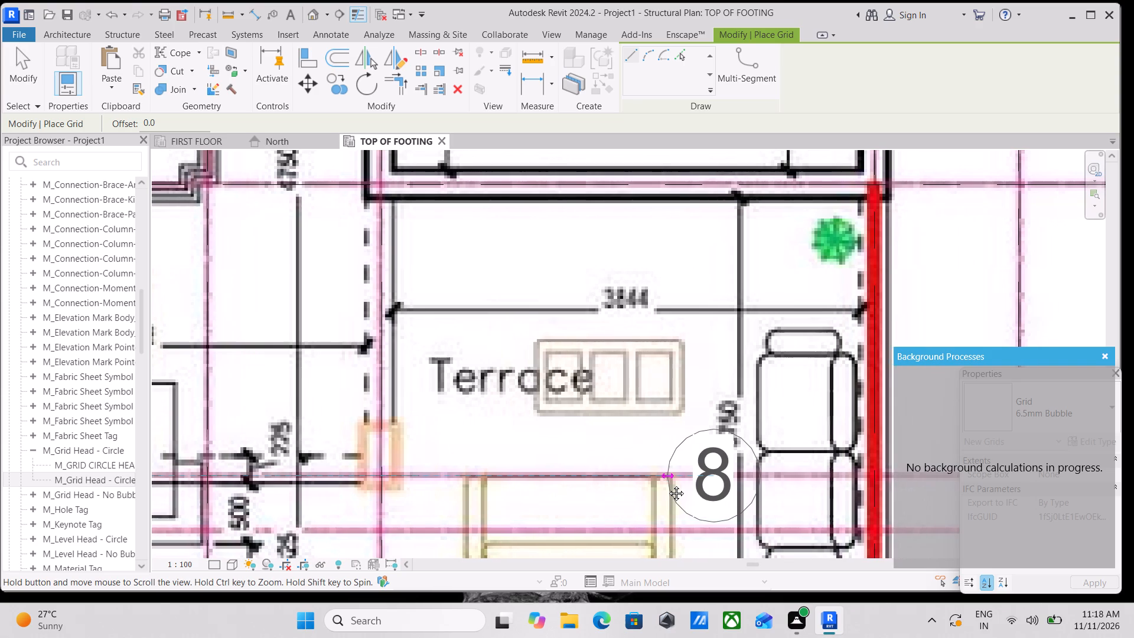
pyautogui.moveTo(667, 484); pyautogui.dragTo(659, 484, button='middle')
pyautogui.moveTo(804, 481); pyautogui.dragTo(615, 477, button='middle')
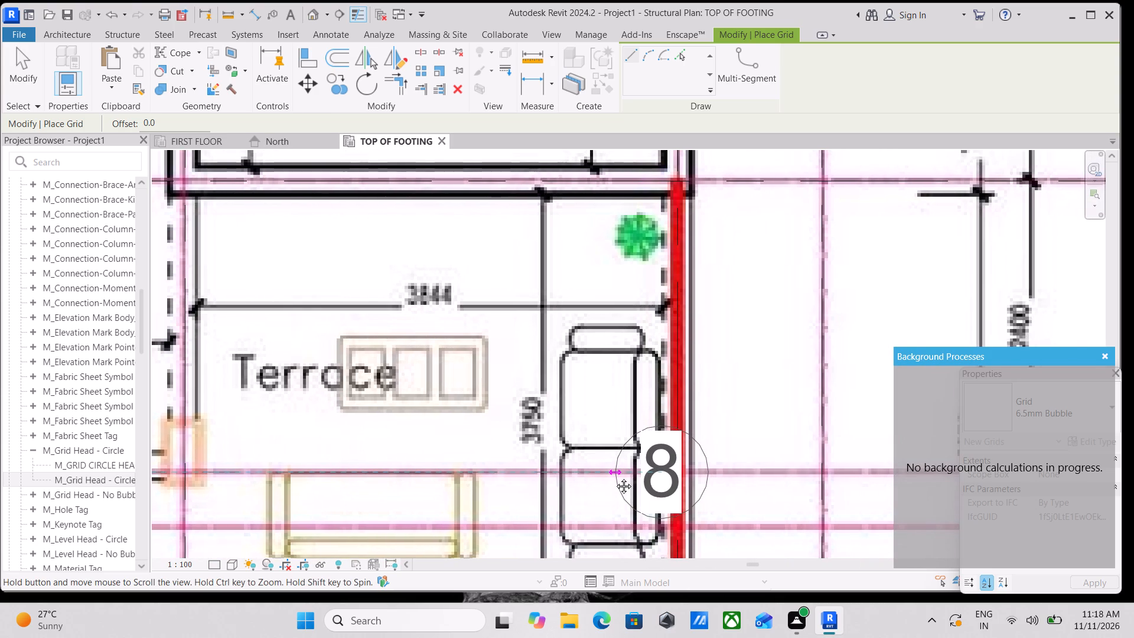
pyautogui.moveTo(615, 477); pyautogui.dragTo(612, 477, button='middle')
pyautogui.moveTo(816, 476); pyautogui.dragTo(630, 498, button='middle')
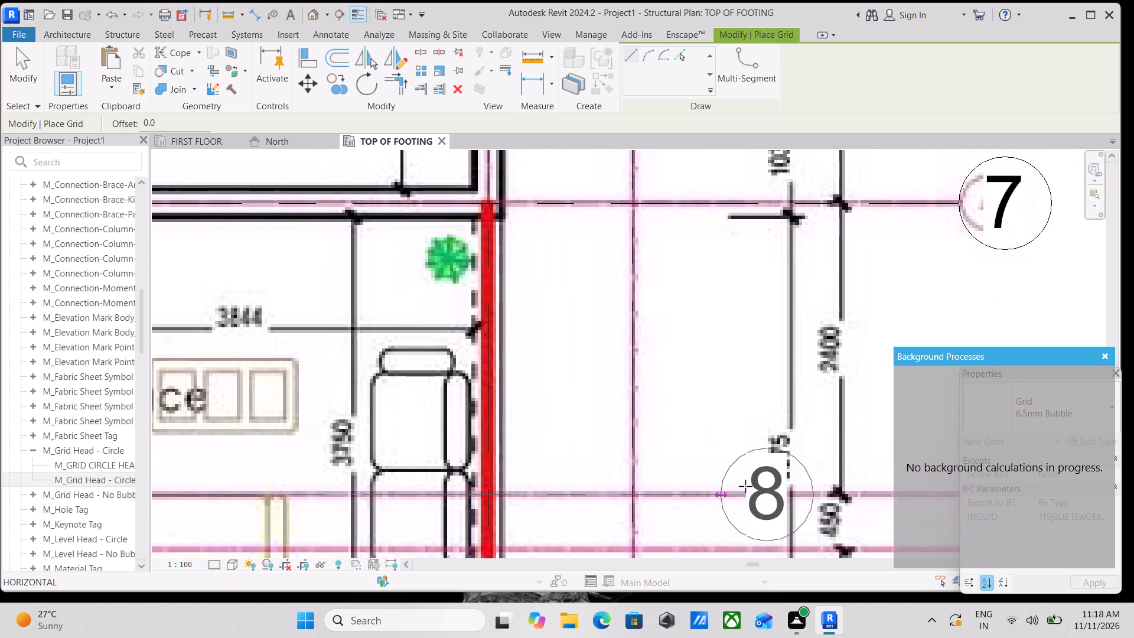
pyautogui.scroll(-1, 801, 491)
pyautogui.moveTo(796, 491); pyautogui.dragTo(632, 493, button='middle')
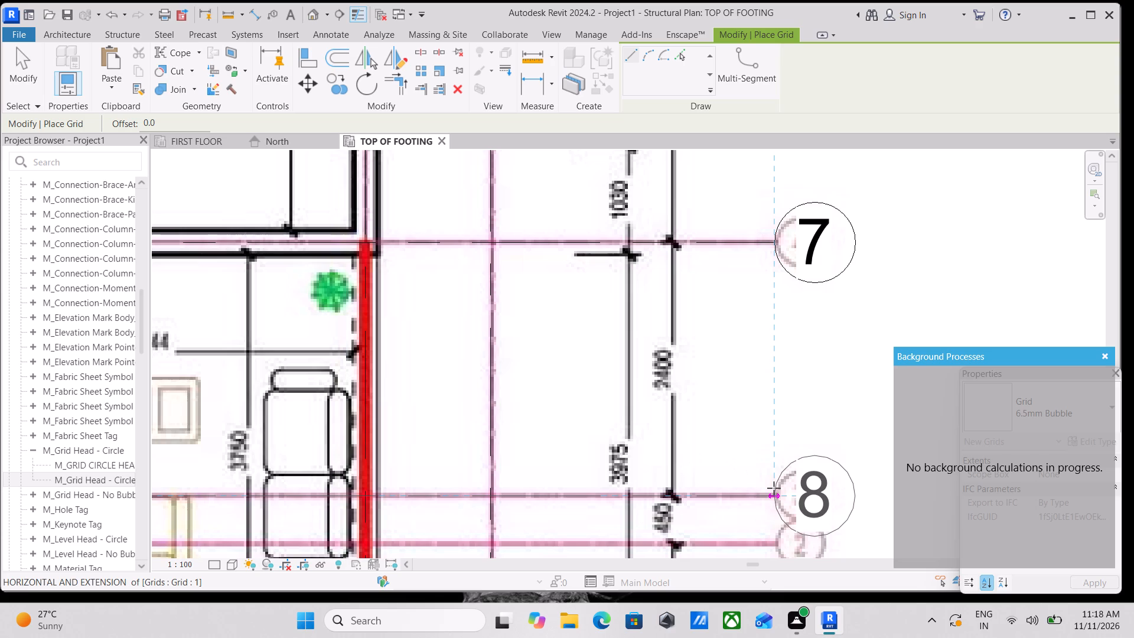
pyautogui.click(774, 488)
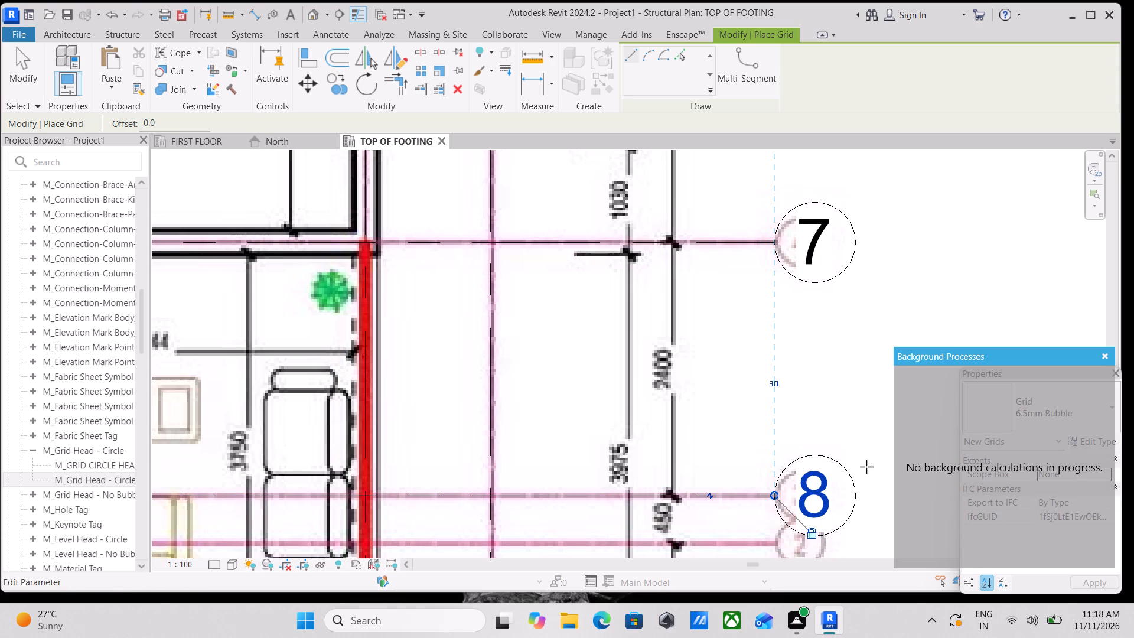
# Close the Background Processes window covering the grid properties.
pyautogui.scroll(-2, 761, 519)
pyautogui.moveTo(761, 509); pyautogui.dragTo(826, 365, button='middle')
pyautogui.scroll(-1, 822, 359)
pyautogui.moveTo(832, 361); pyautogui.dragTo(1048, 357, button='middle')
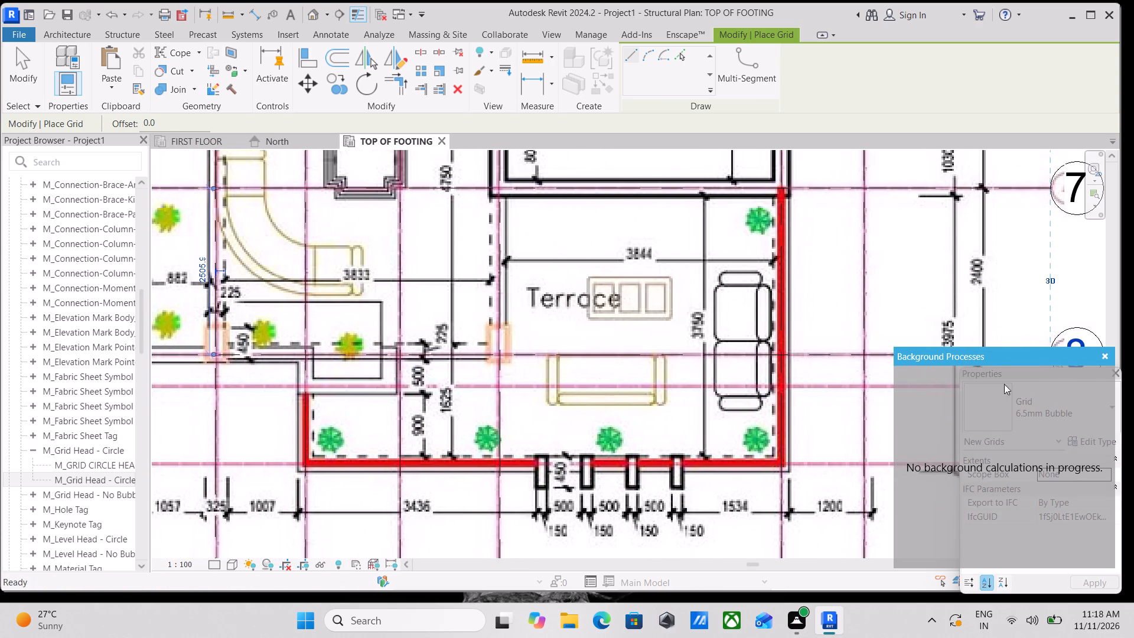
pyautogui.moveTo(788, 434); pyautogui.dragTo(1133, 423, button='middle')
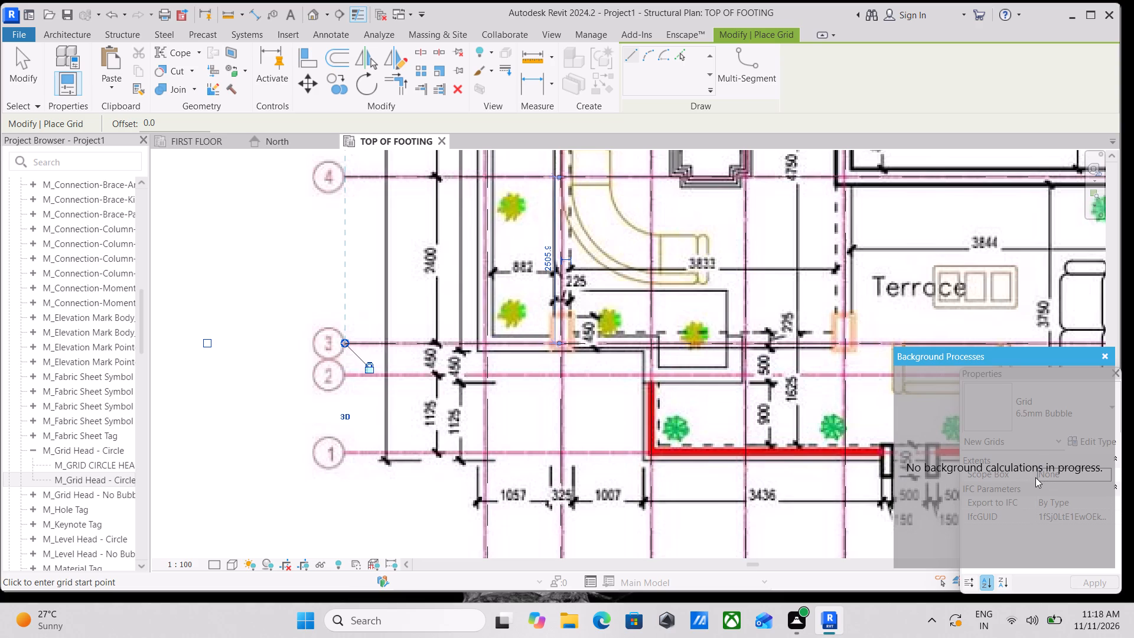
pyautogui.scroll(3, 818, 490)
pyautogui.scroll(-1, 991, 473)
pyautogui.scroll(-4, 878, 457)
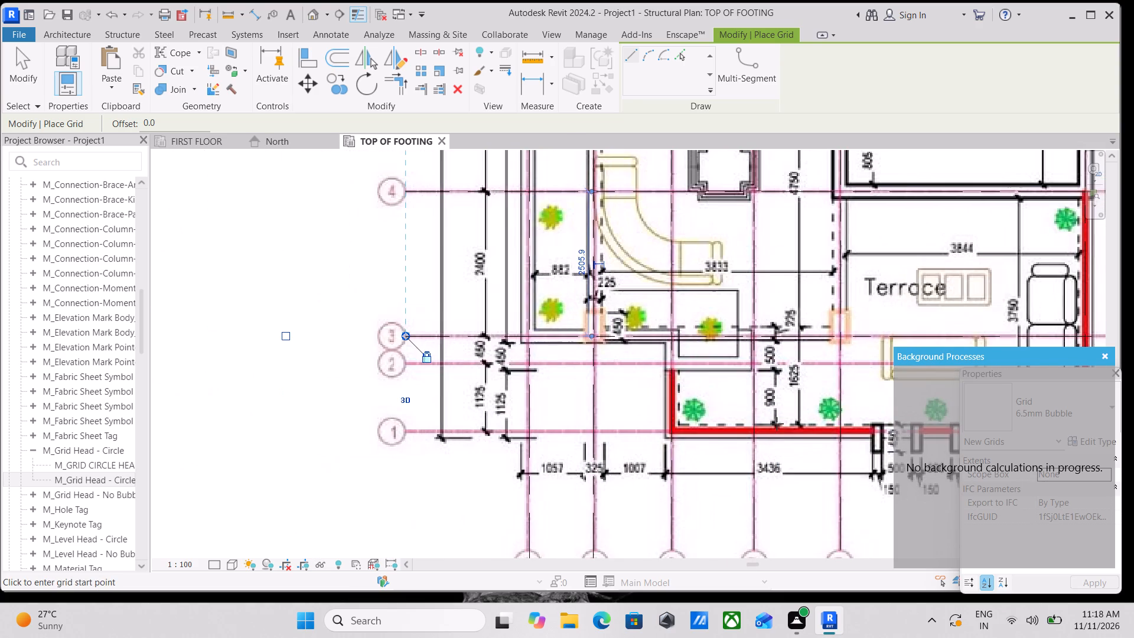
pyautogui.click(1106, 353)
# Draw a horizontal grid over the image's gridline 2, just below grid 8 through the terrace, with both ends aligned with the grids above.
pyautogui.scroll(-2, 983, 389)
pyautogui.scroll(-1, 698, 396)
pyautogui.moveTo(699, 397); pyautogui.dragTo(729, 416, button='middle')
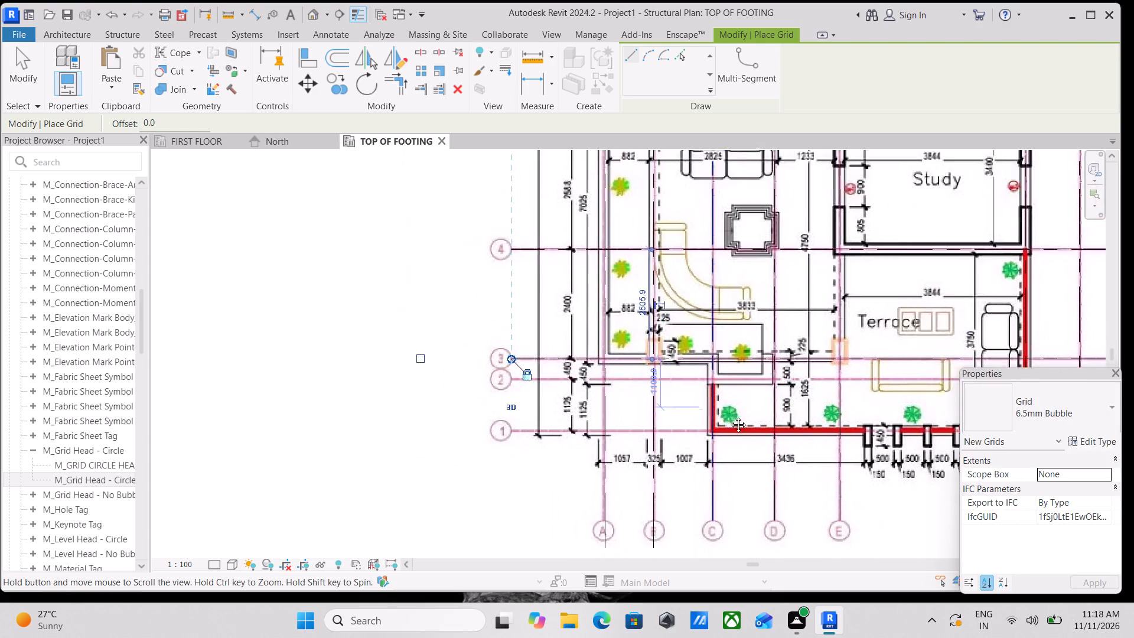
pyautogui.moveTo(729, 416); pyautogui.dragTo(934, 484, button='middle')
pyautogui.scroll(1, 791, 466)
pyautogui.scroll(5, 733, 477)
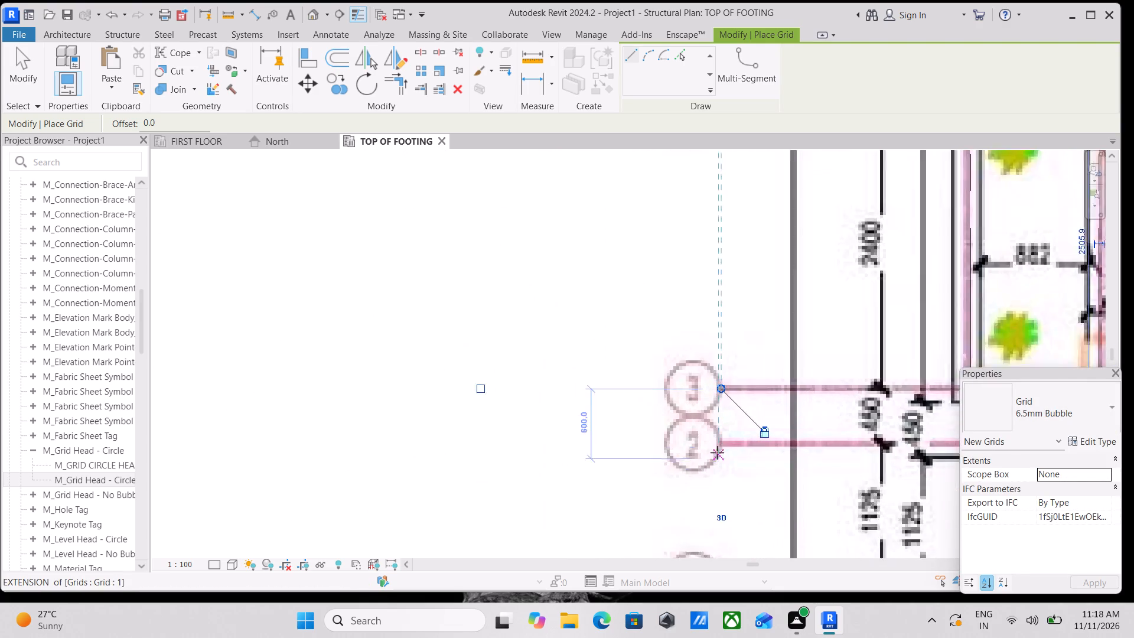
pyautogui.scroll(4, 717, 453)
pyautogui.click(722, 444)
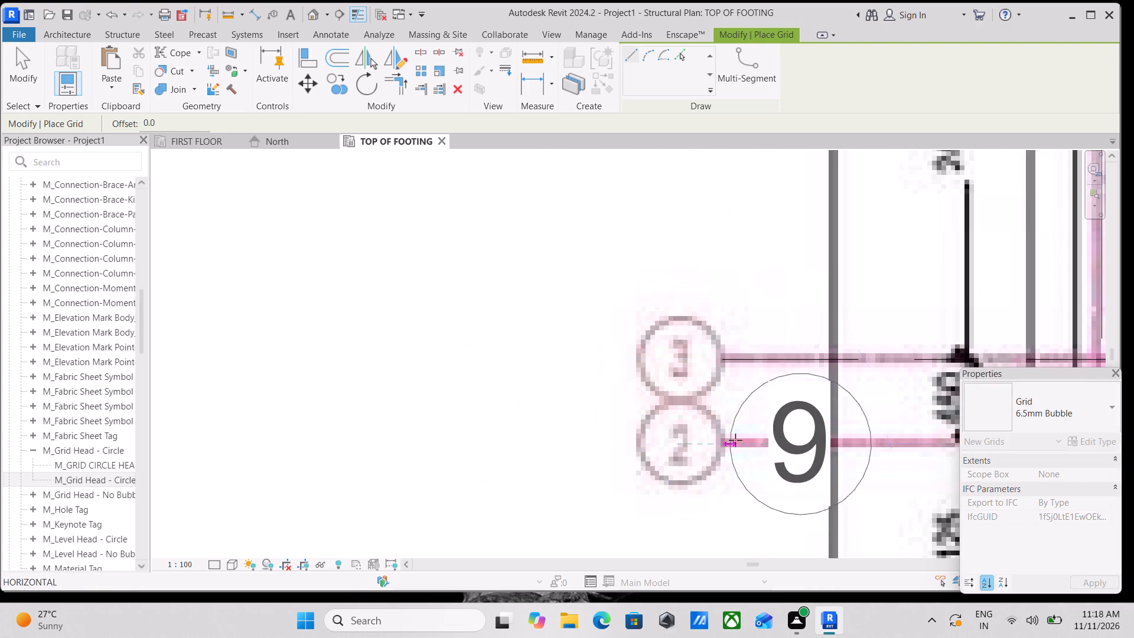
pyautogui.scroll(-1, 778, 438)
pyautogui.middleClick(778, 438)
pyautogui.scroll(-3, 828, 434)
pyautogui.moveTo(827, 434); pyautogui.dragTo(693, 434, button='middle')
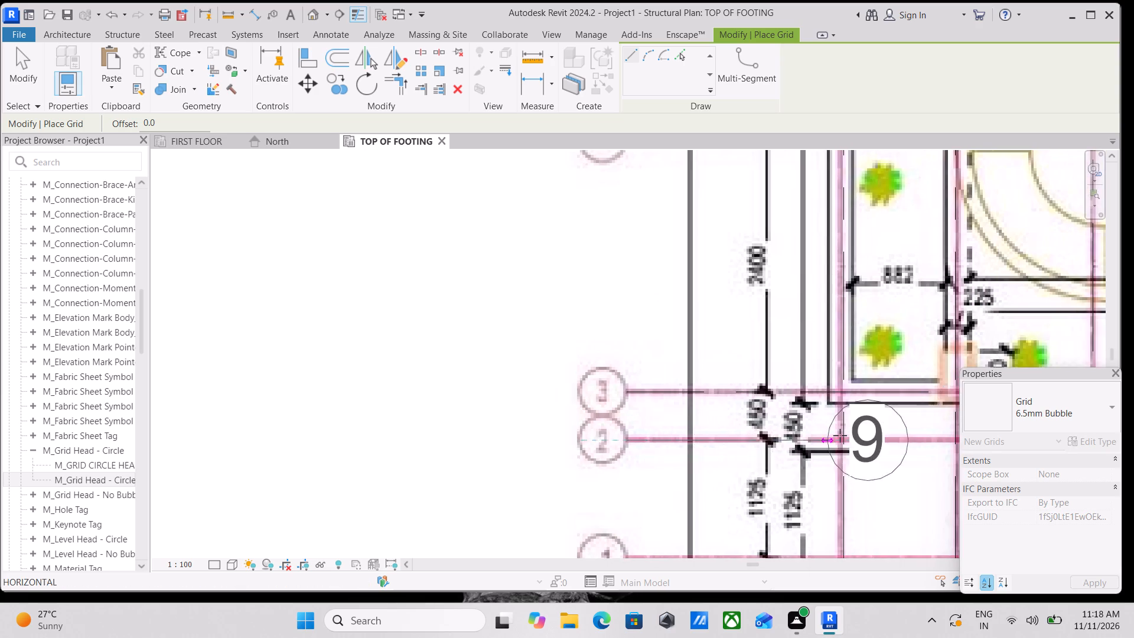
pyautogui.scroll(-2, 840, 435)
pyautogui.moveTo(839, 435); pyautogui.dragTo(698, 433, button='middle')
pyautogui.moveTo(831, 440); pyautogui.dragTo(738, 431, button='middle')
pyautogui.moveTo(852, 444); pyautogui.dragTo(772, 440, button='middle')
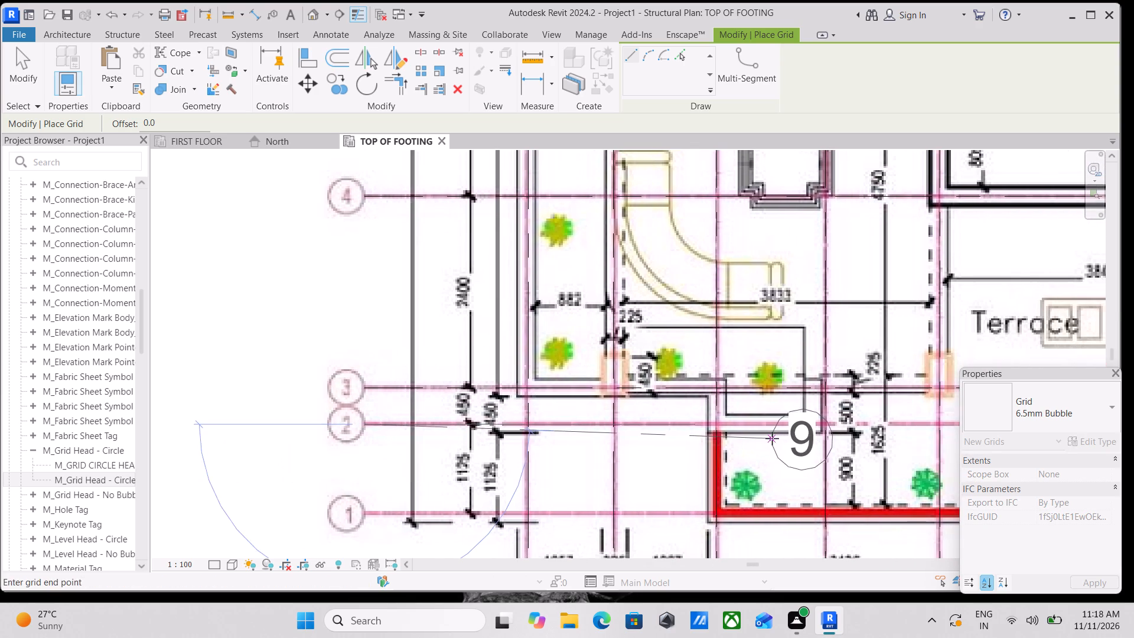
pyautogui.moveTo(872, 427); pyautogui.dragTo(752, 422, button='middle')
pyautogui.moveTo(887, 412); pyautogui.dragTo(788, 413, button='middle')
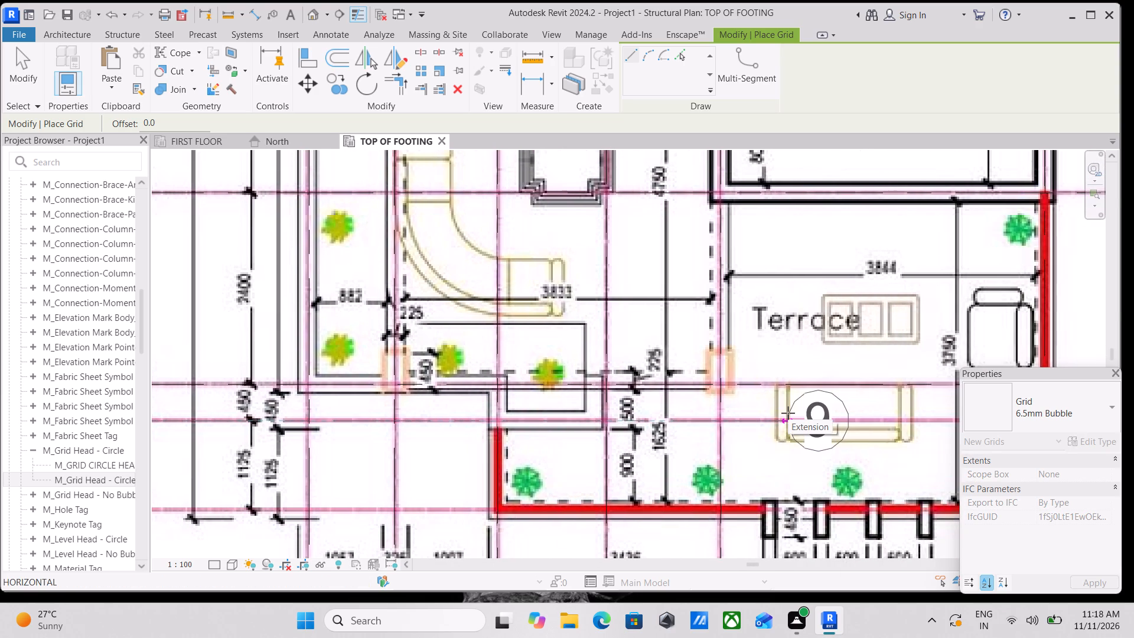
pyautogui.scroll(-1, 788, 413)
pyautogui.moveTo(788, 413); pyautogui.dragTo(735, 416, button='middle')
pyautogui.moveTo(908, 412); pyautogui.dragTo(892, 412, button='middle')
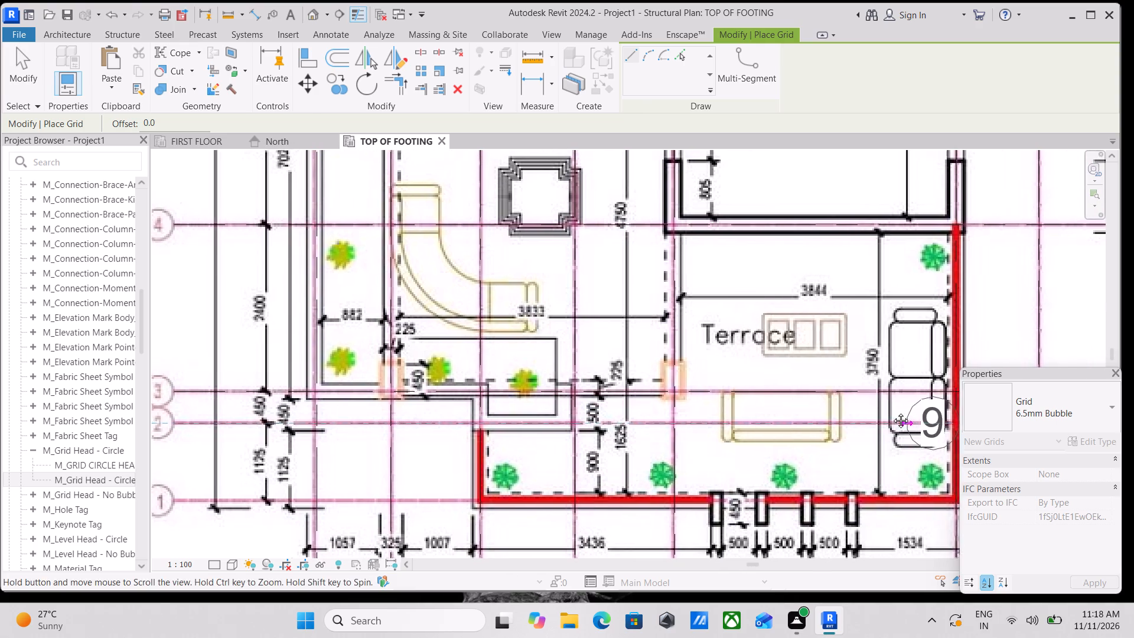
pyautogui.moveTo(892, 412); pyautogui.dragTo(738, 411, button='middle')
pyautogui.moveTo(817, 416); pyautogui.dragTo(696, 421, button='middle')
pyautogui.moveTo(830, 421); pyautogui.dragTo(751, 416, button='middle')
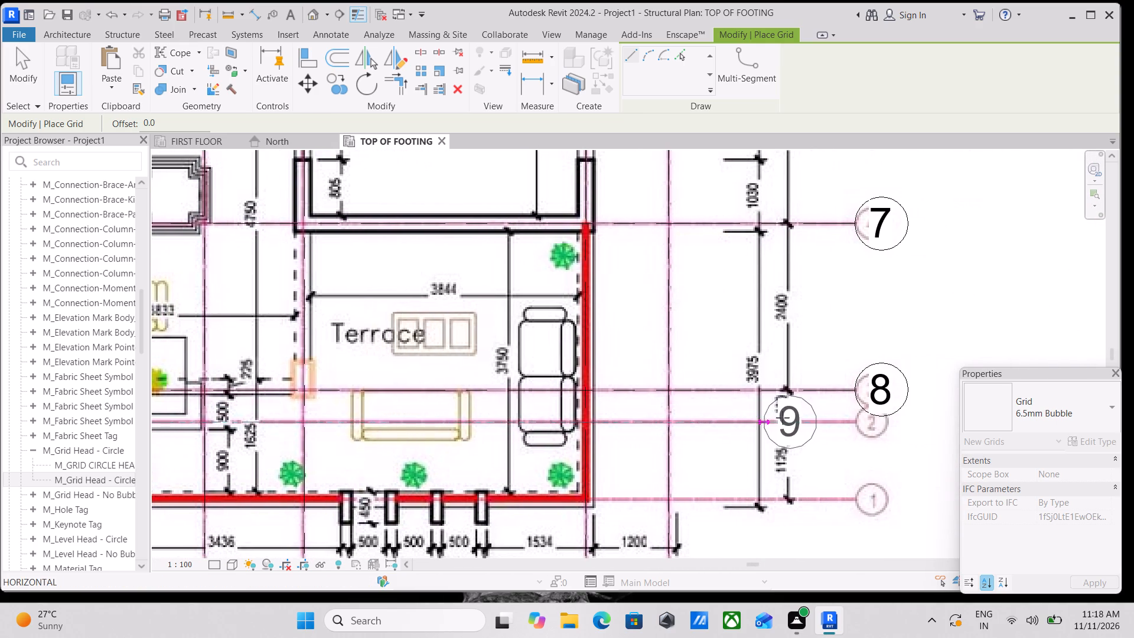
pyautogui.click(850, 416)
pyautogui.scroll(1, 857, 413)
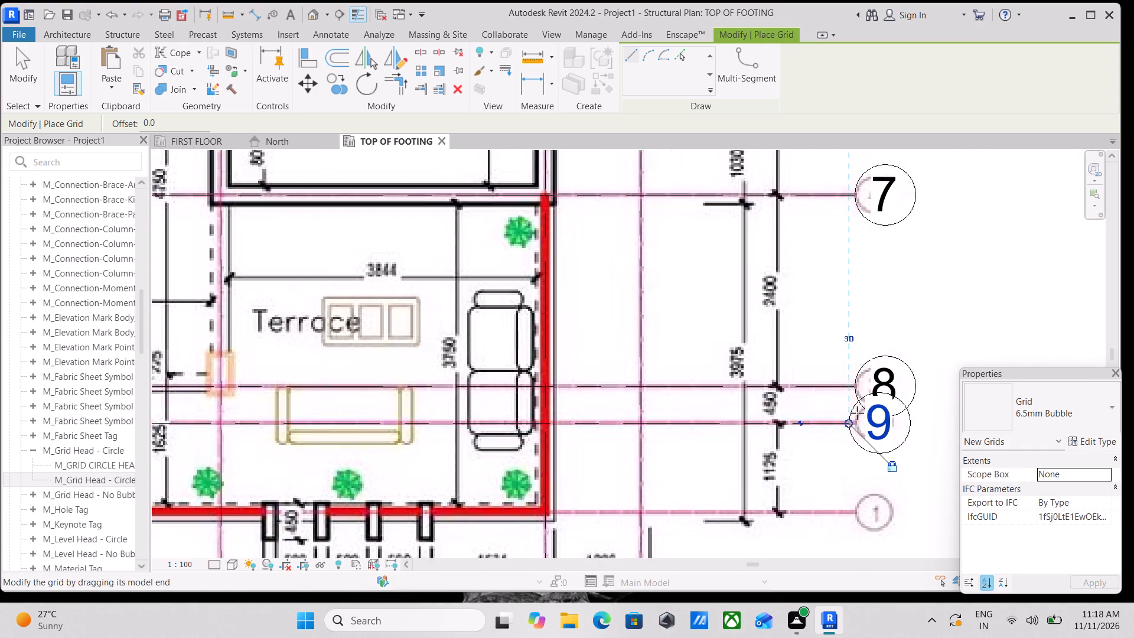
pyautogui.scroll(2, 857, 413)
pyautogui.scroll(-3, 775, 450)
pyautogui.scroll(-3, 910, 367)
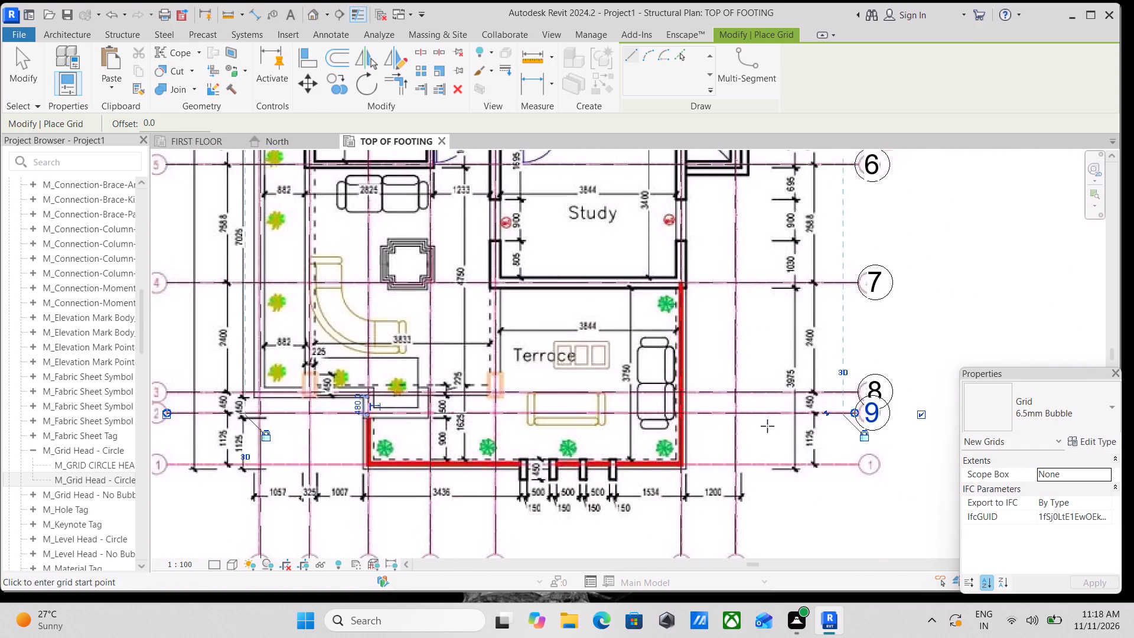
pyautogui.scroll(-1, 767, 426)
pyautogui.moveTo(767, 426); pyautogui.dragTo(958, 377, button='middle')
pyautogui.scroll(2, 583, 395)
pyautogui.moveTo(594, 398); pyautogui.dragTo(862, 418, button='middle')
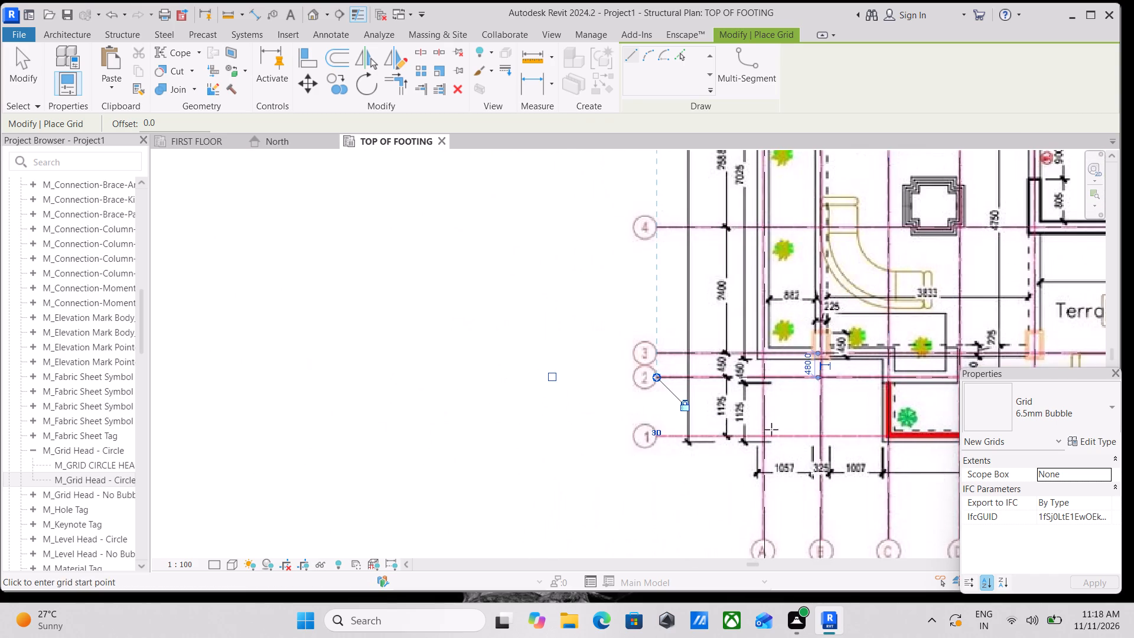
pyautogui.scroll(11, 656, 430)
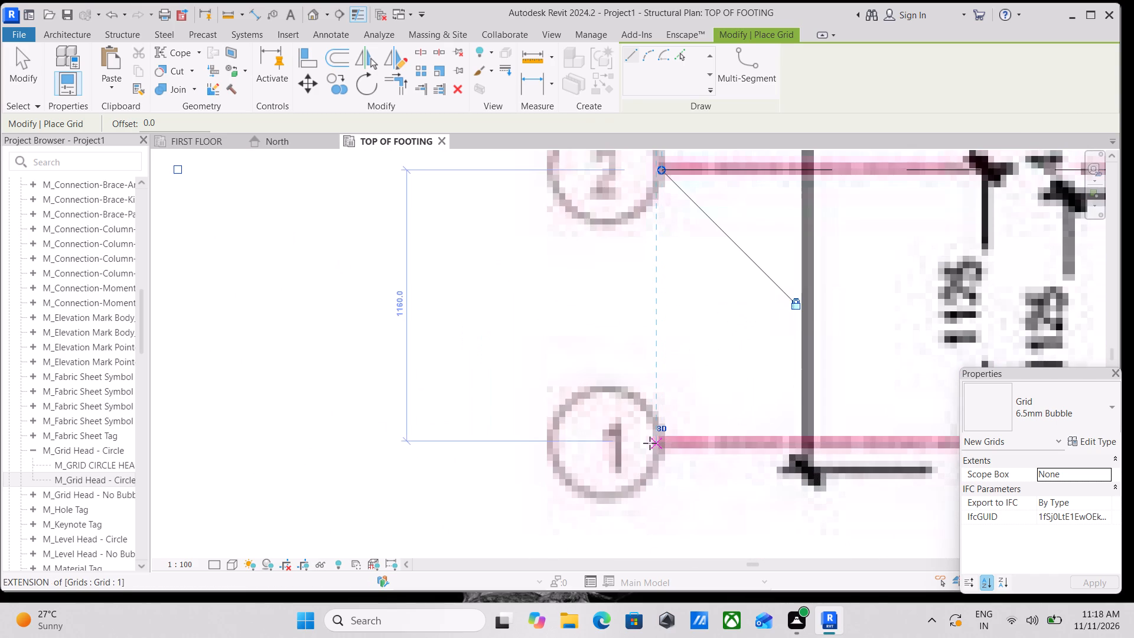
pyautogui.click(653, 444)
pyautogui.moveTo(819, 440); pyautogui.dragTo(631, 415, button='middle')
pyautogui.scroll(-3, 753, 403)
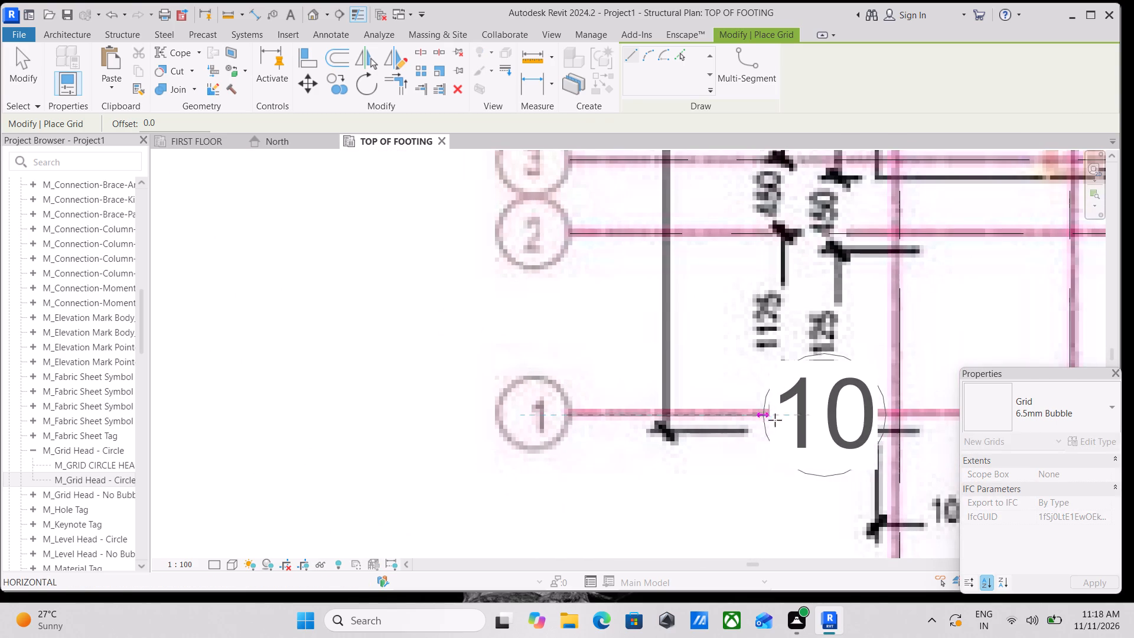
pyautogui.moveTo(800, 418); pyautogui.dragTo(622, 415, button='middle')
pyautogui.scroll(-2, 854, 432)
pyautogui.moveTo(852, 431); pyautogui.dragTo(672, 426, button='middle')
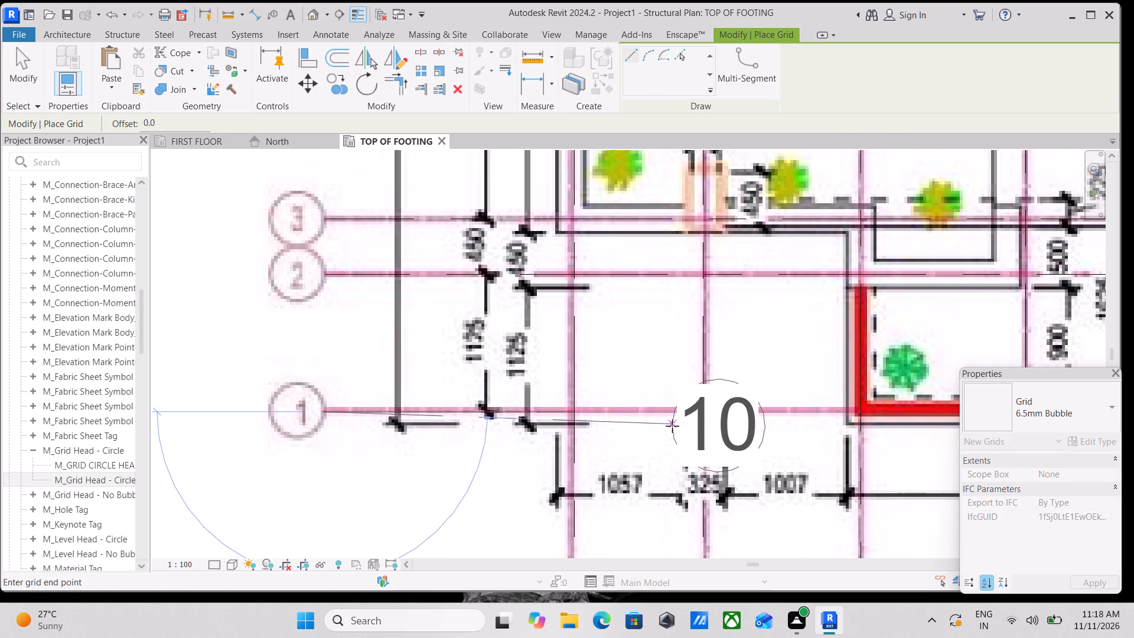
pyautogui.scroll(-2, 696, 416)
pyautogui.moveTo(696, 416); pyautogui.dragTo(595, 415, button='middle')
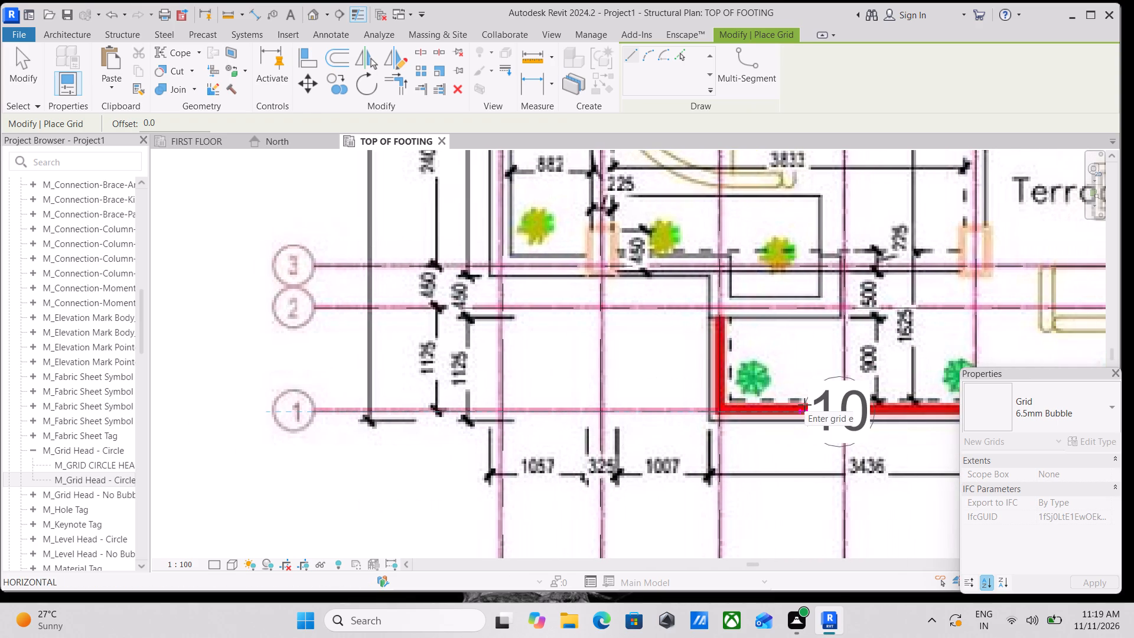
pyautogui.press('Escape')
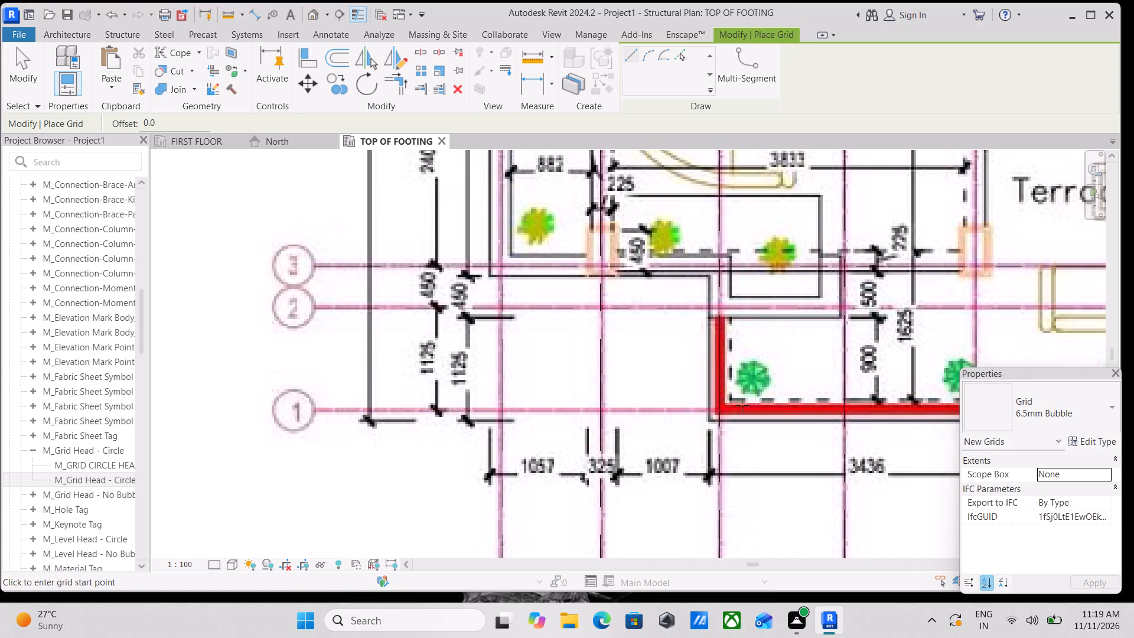
# Draw a horizontal grid over the image's gridline 1, along the terrace's lower red wall, with both ends aligned with the grids above.
pyautogui.moveTo(606, 418); pyautogui.dragTo(866, 492, button='middle')
pyautogui.scroll(3, 643, 556)
pyautogui.scroll(4, 605, 484)
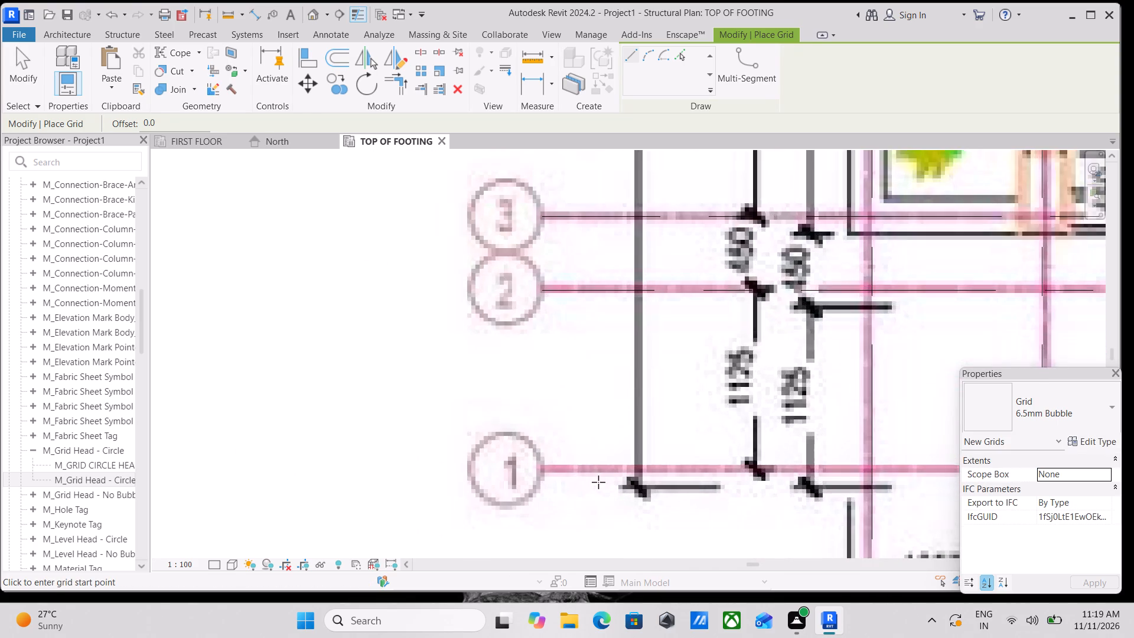
pyautogui.scroll(3, 598, 482)
pyautogui.scroll(2, 516, 443)
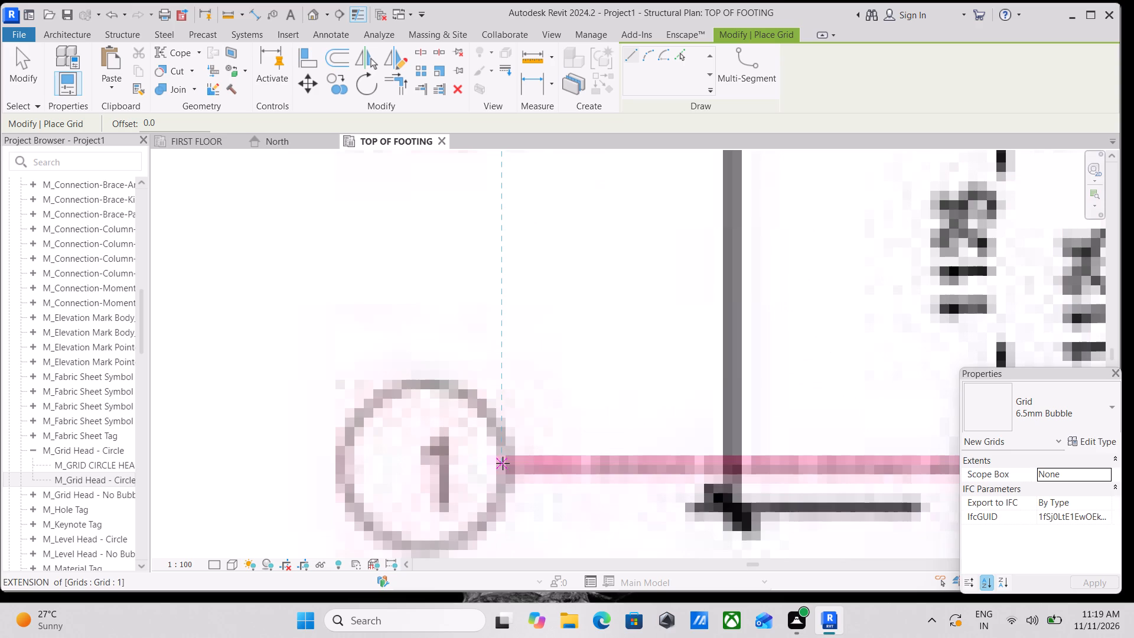
pyautogui.click(503, 463)
pyautogui.moveTo(711, 447); pyautogui.dragTo(607, 451, button='middle')
pyautogui.scroll(-1, 669, 448)
pyautogui.scroll(-3, 733, 466)
pyautogui.scroll(-2, 786, 470)
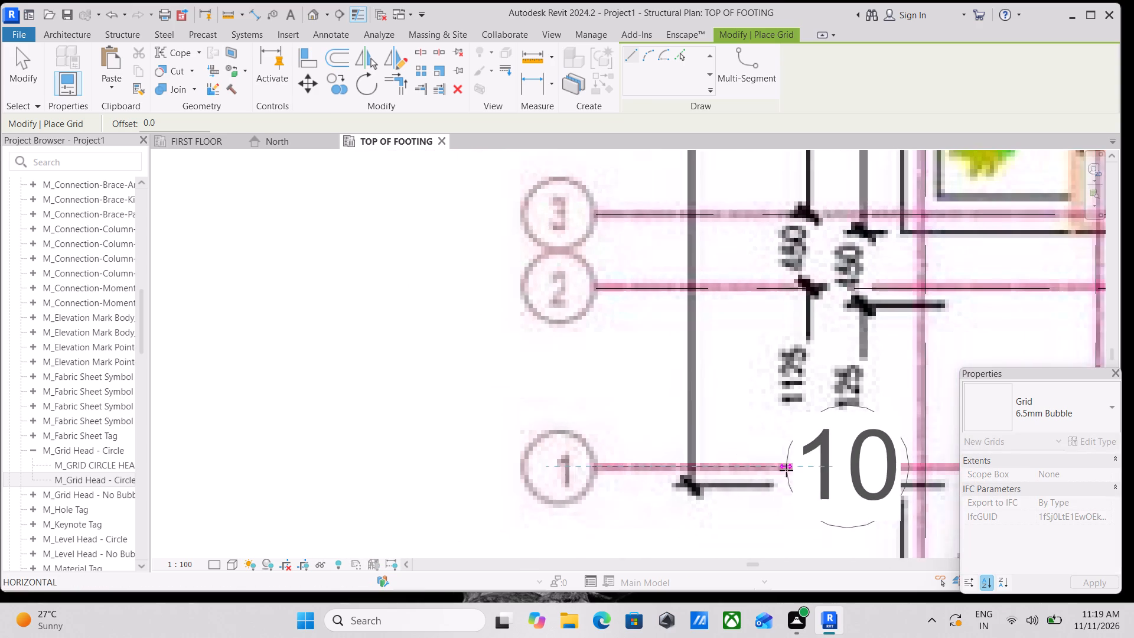
pyautogui.moveTo(786, 470); pyautogui.dragTo(527, 469, button='middle')
pyautogui.scroll(-1, 763, 458)
pyautogui.moveTo(762, 458); pyautogui.dragTo(656, 457, button='middle')
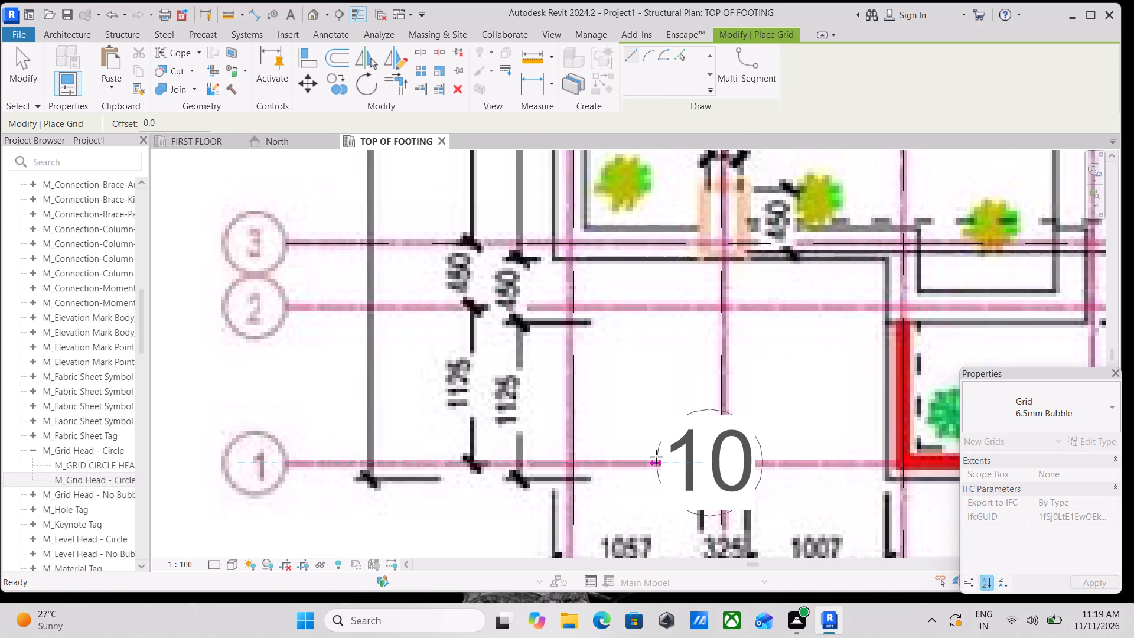
pyautogui.scroll(-3, 656, 457)
pyautogui.moveTo(664, 458); pyautogui.dragTo(512, 457, button='middle')
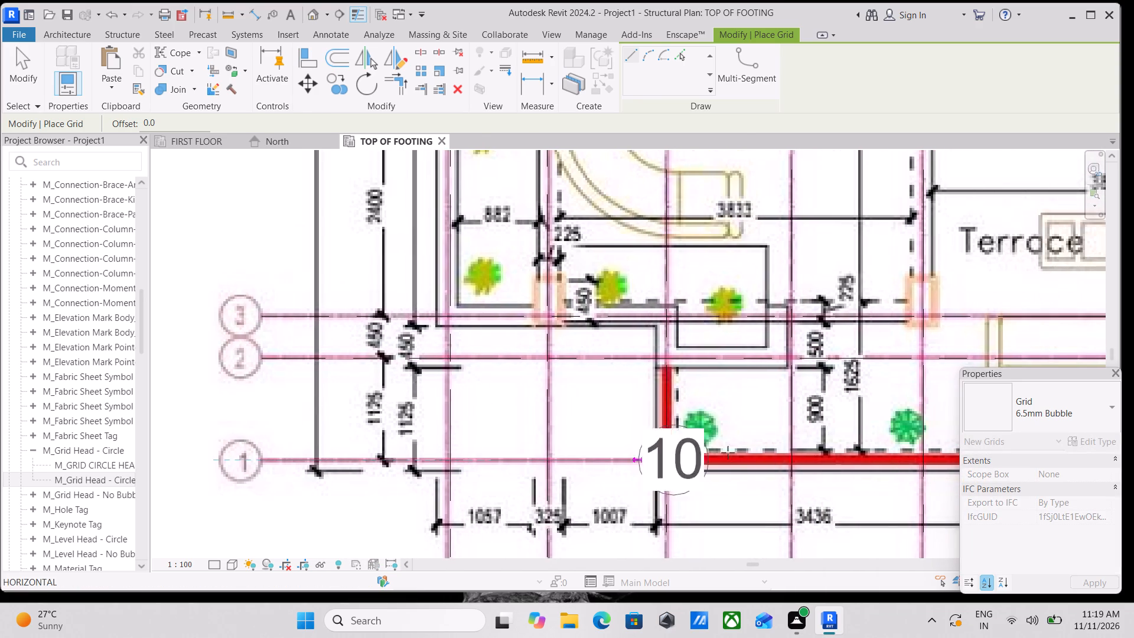
pyautogui.moveTo(784, 451); pyautogui.dragTo(648, 461, button='middle')
pyautogui.moveTo(812, 458); pyautogui.dragTo(670, 453, button='middle')
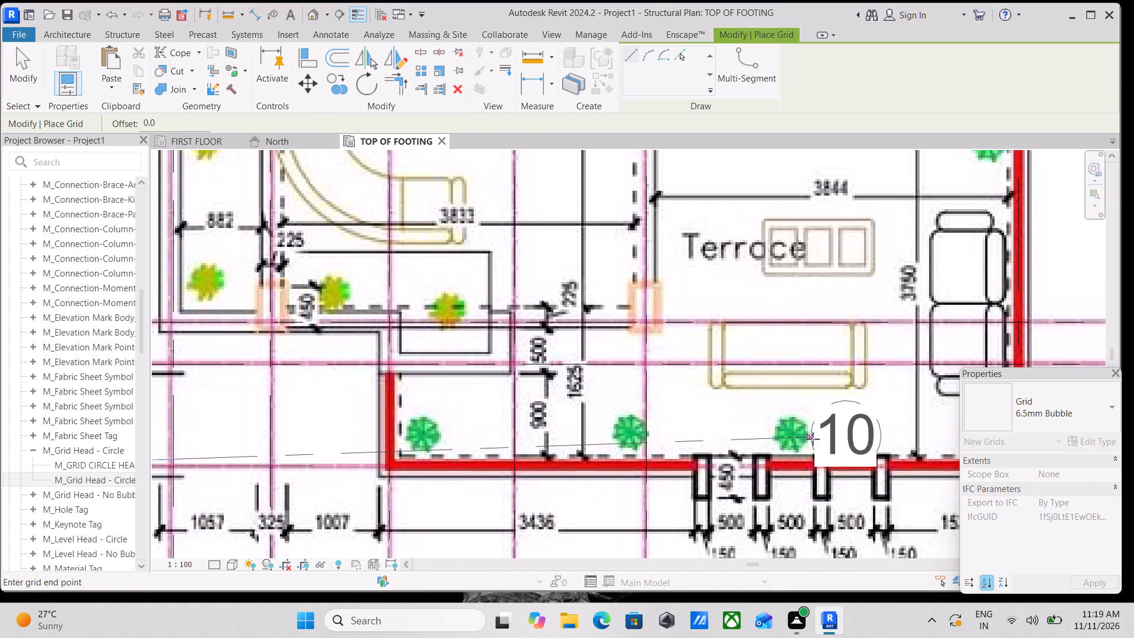
pyautogui.moveTo(813, 439); pyautogui.dragTo(726, 444, button='middle')
pyautogui.moveTo(800, 466); pyautogui.dragTo(649, 470, button='middle')
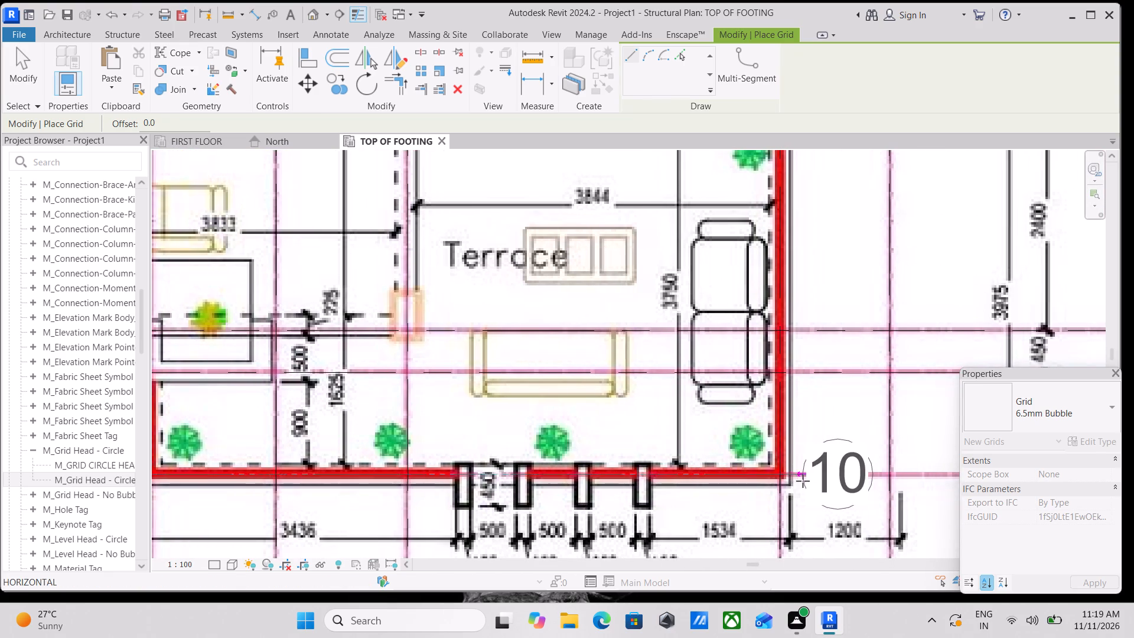
pyautogui.moveTo(803, 480); pyautogui.dragTo(625, 471, button='middle')
pyautogui.moveTo(830, 475); pyautogui.dragTo(709, 470, button='middle')
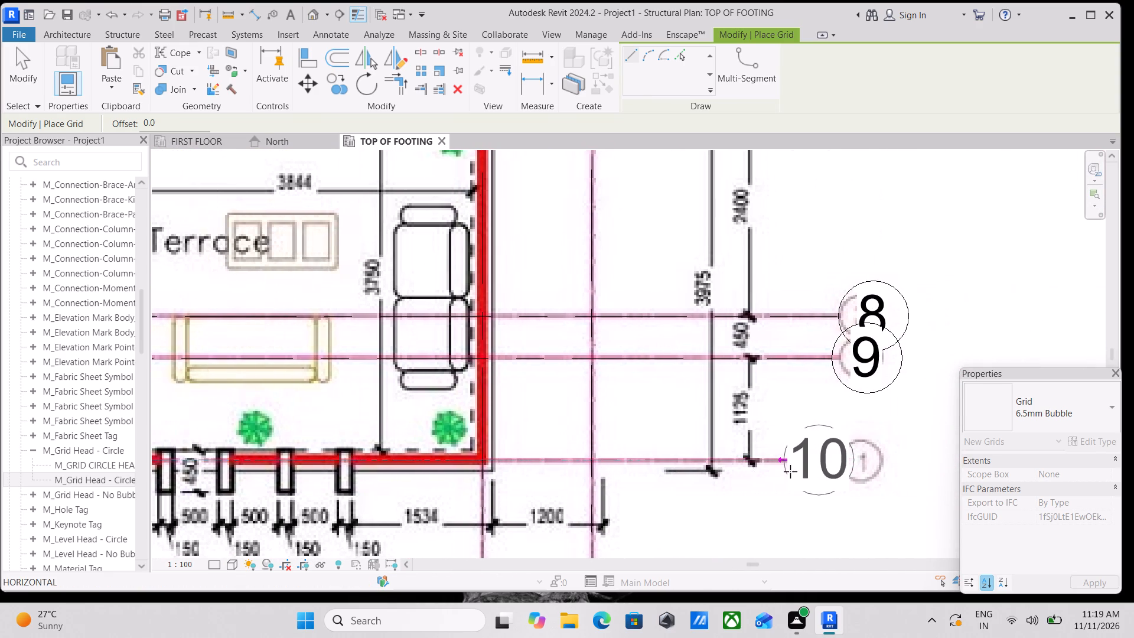
pyautogui.click(832, 471)
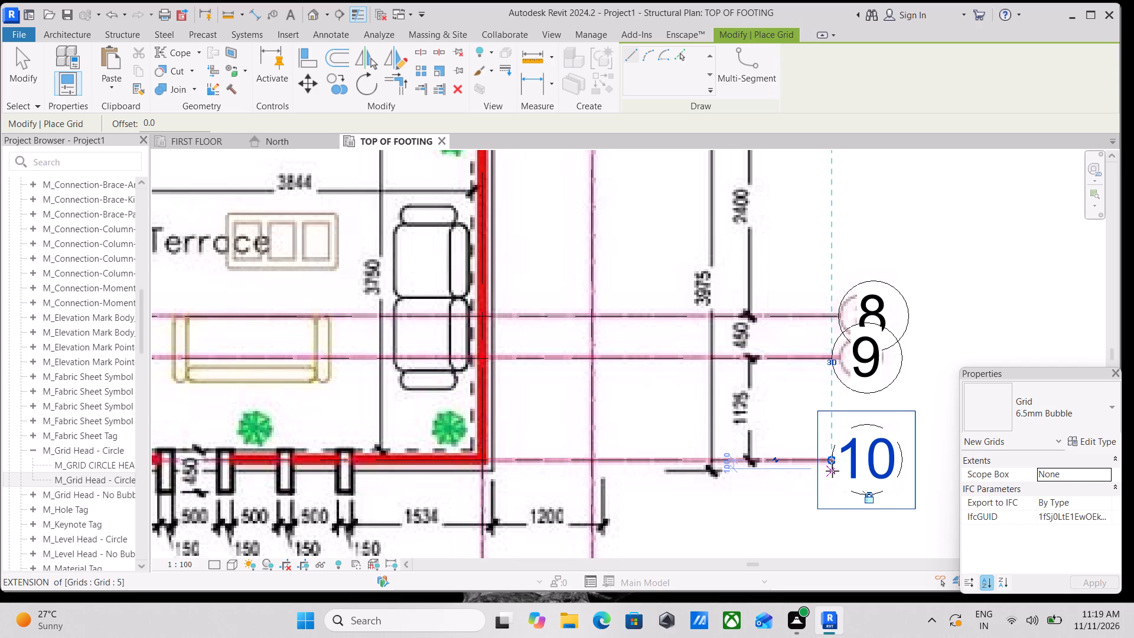
# Leave the Grid command and examine the lettered and numbered grids against the image's gridlines around the kitchenette and master bedroom.
pyautogui.scroll(-3, 693, 438)
pyautogui.moveTo(633, 391); pyautogui.dragTo(856, 547, button='middle')
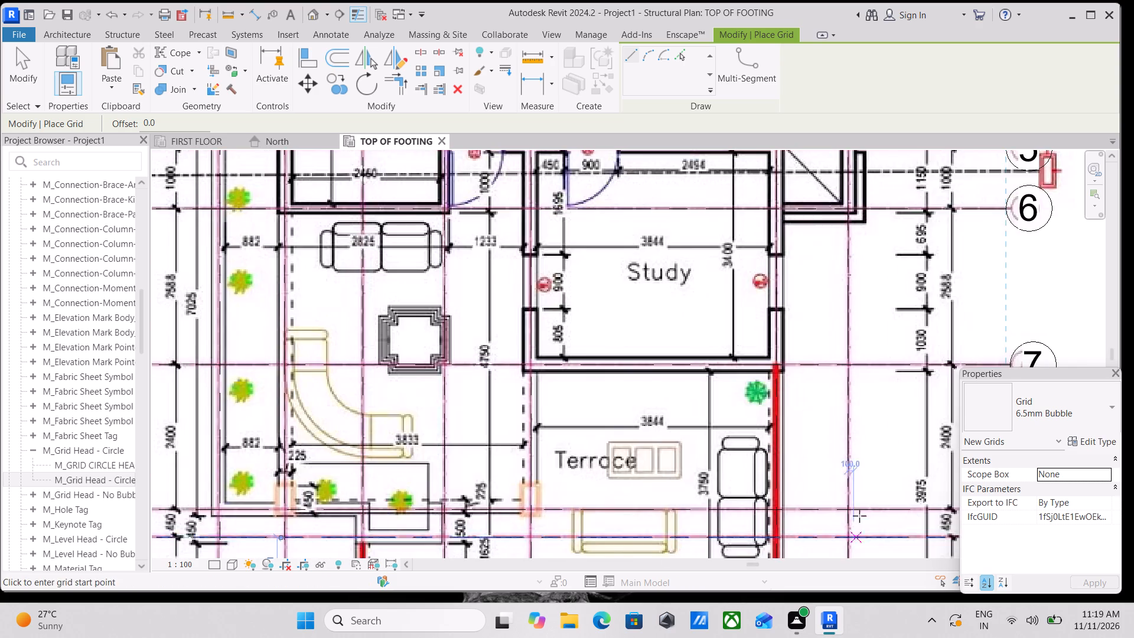
pyautogui.moveTo(853, 341); pyautogui.dragTo(966, 637, button='middle')
pyautogui.scroll(-2, 758, 298)
pyautogui.moveTo(758, 299); pyautogui.dragTo(967, 637, button='middle')
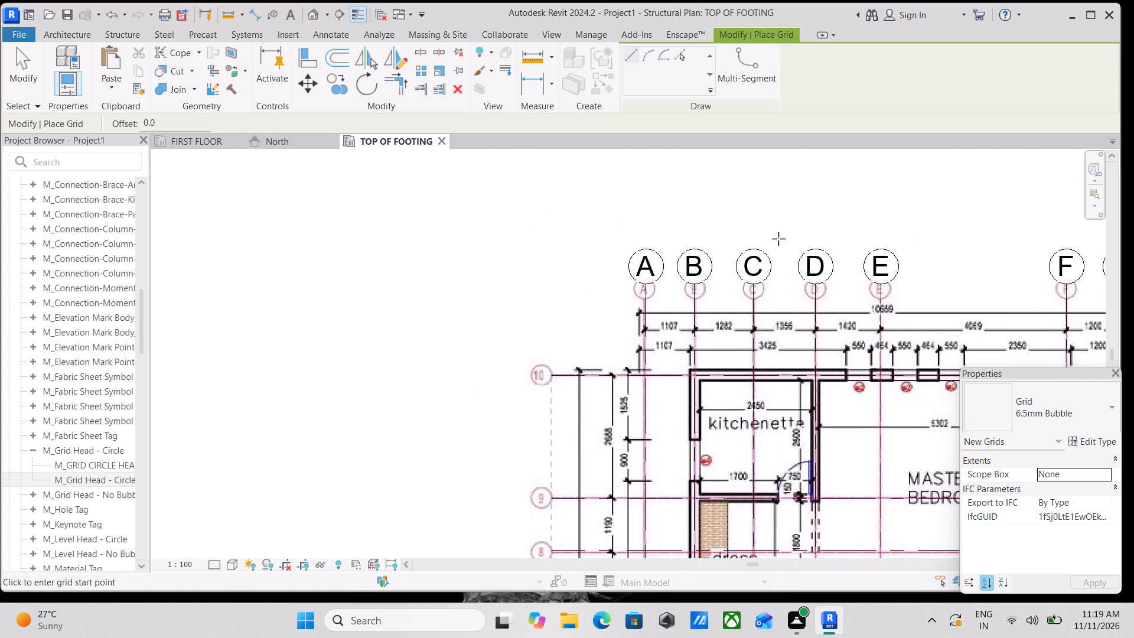
pyautogui.scroll(-2, 795, 360)
pyautogui.moveTo(795, 359); pyautogui.dragTo(592, 226, button='middle')
pyautogui.scroll(-1, 814, 305)
pyautogui.moveTo(804, 301); pyautogui.dragTo(751, 283, button='middle')
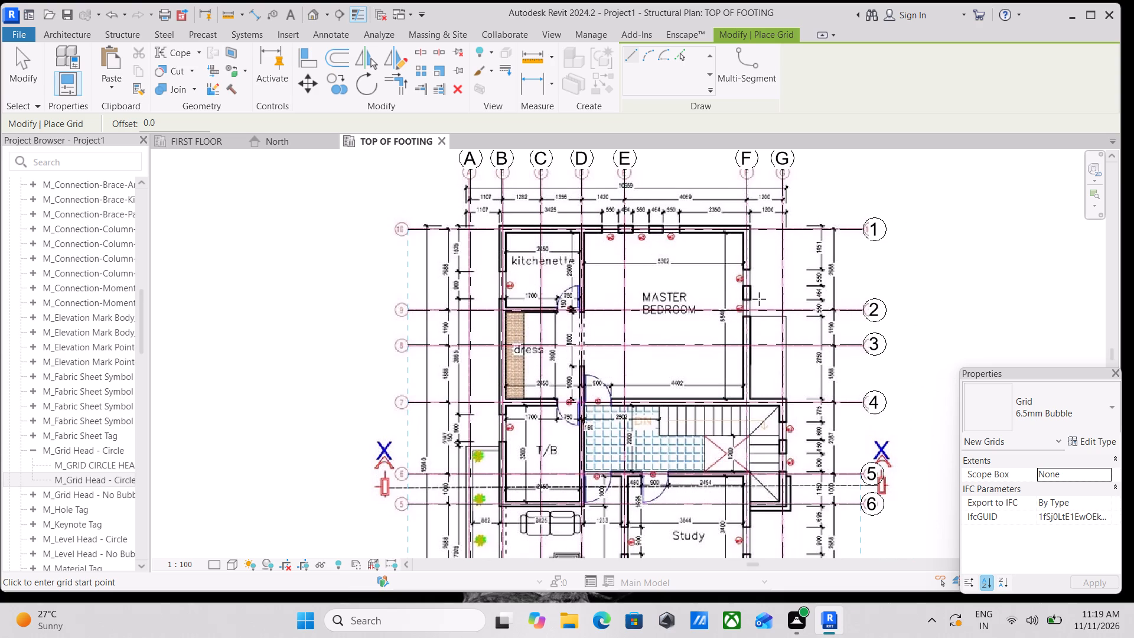
pyautogui.scroll(2, 753, 299)
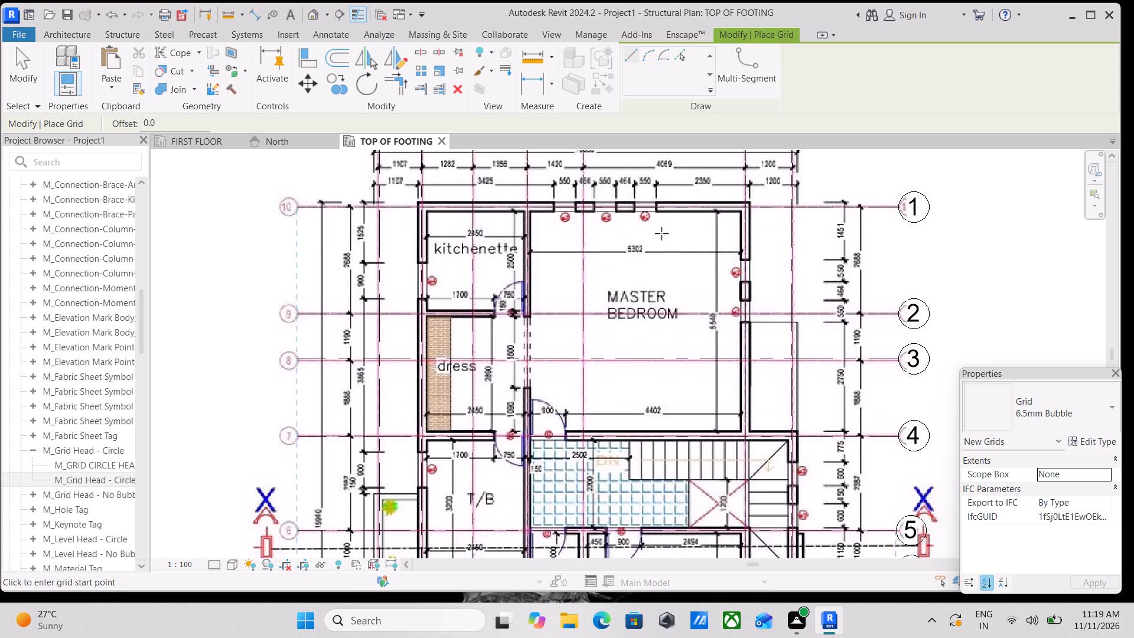
pyautogui.moveTo(661, 236); pyautogui.dragTo(825, 438, button='middle')
pyautogui.press('Escape')
pyautogui.scroll(4, 661, 430)
pyautogui.press('Escape')
pyautogui.press('Escape')
pyautogui.scroll(1, 608, 435)
pyautogui.moveTo(618, 438); pyautogui.dragTo(712, 444, button='middle')
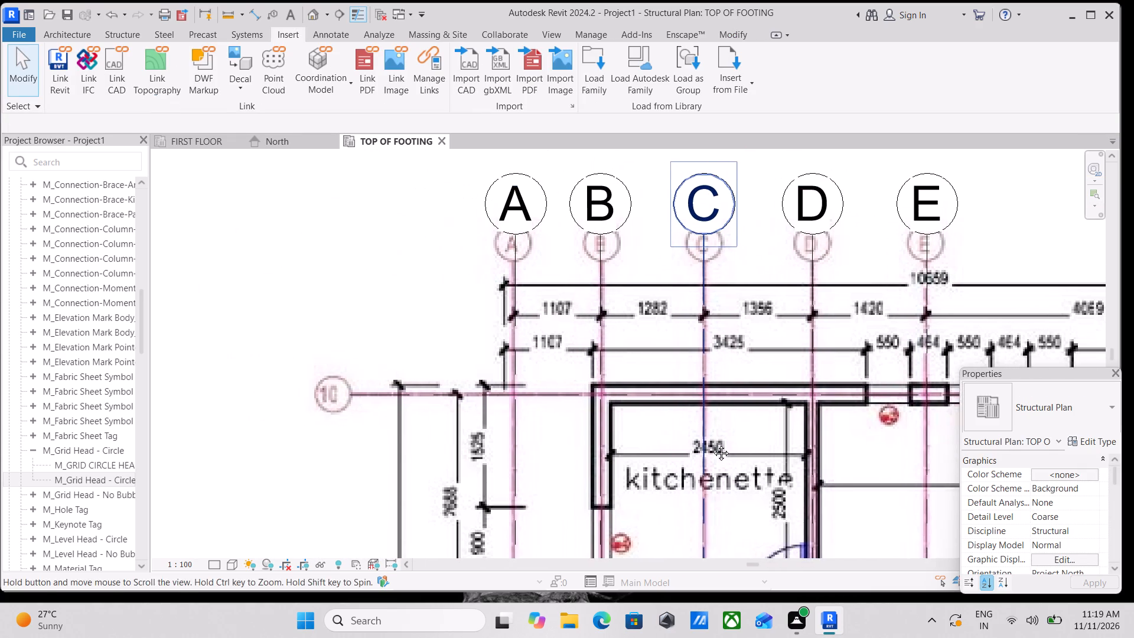
pyautogui.moveTo(712, 444); pyautogui.dragTo(713, 444, button='middle')
pyautogui.moveTo(683, 395); pyautogui.dragTo(762, 443, button='middle')
pyautogui.scroll(3, 633, 307)
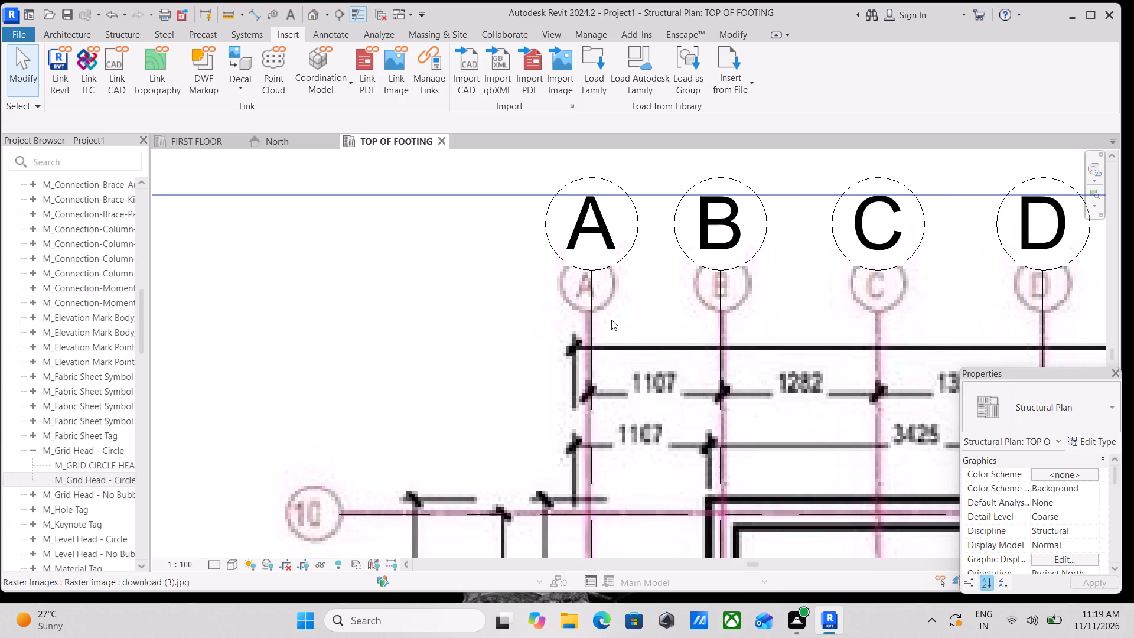
pyautogui.scroll(-3, 591, 345)
pyautogui.scroll(-7, 570, 453)
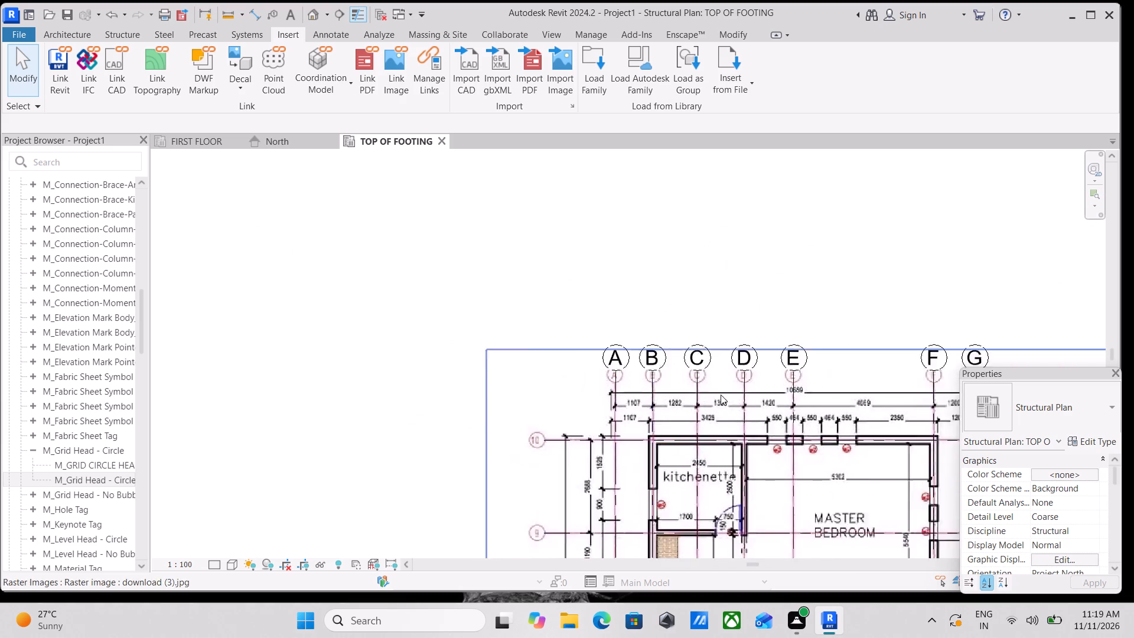
pyautogui.scroll(-1, 721, 395)
pyautogui.moveTo(721, 394); pyautogui.dragTo(567, 385, button='middle')
pyautogui.scroll(3, 813, 381)
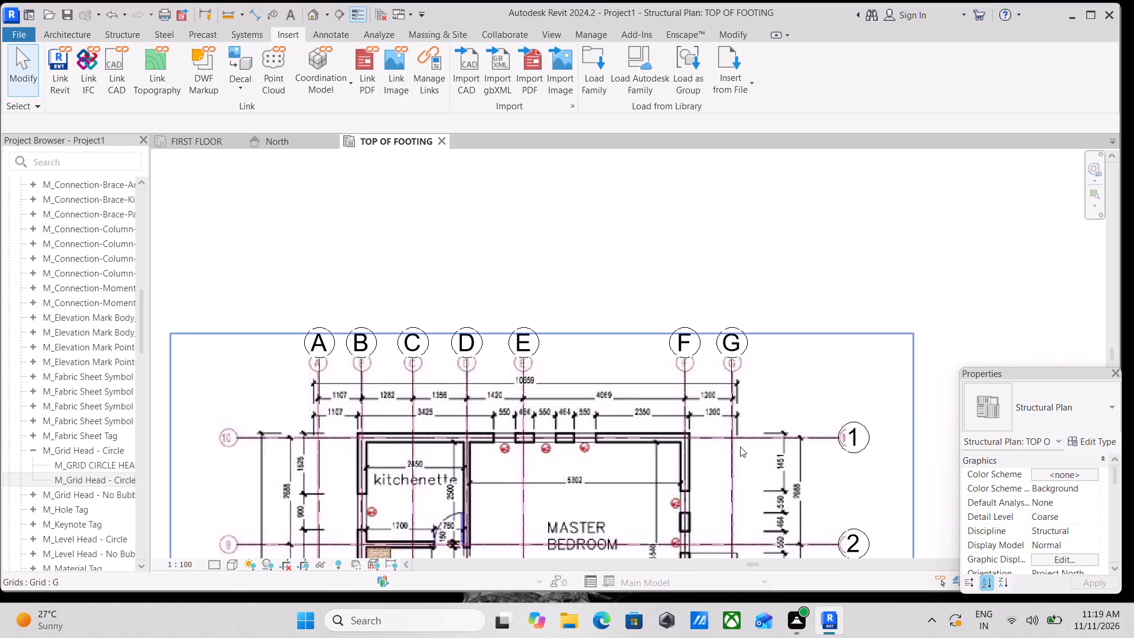
pyautogui.click(741, 437)
pyautogui.moveTo(741, 437); pyautogui.dragTo(907, 440, button='middle')
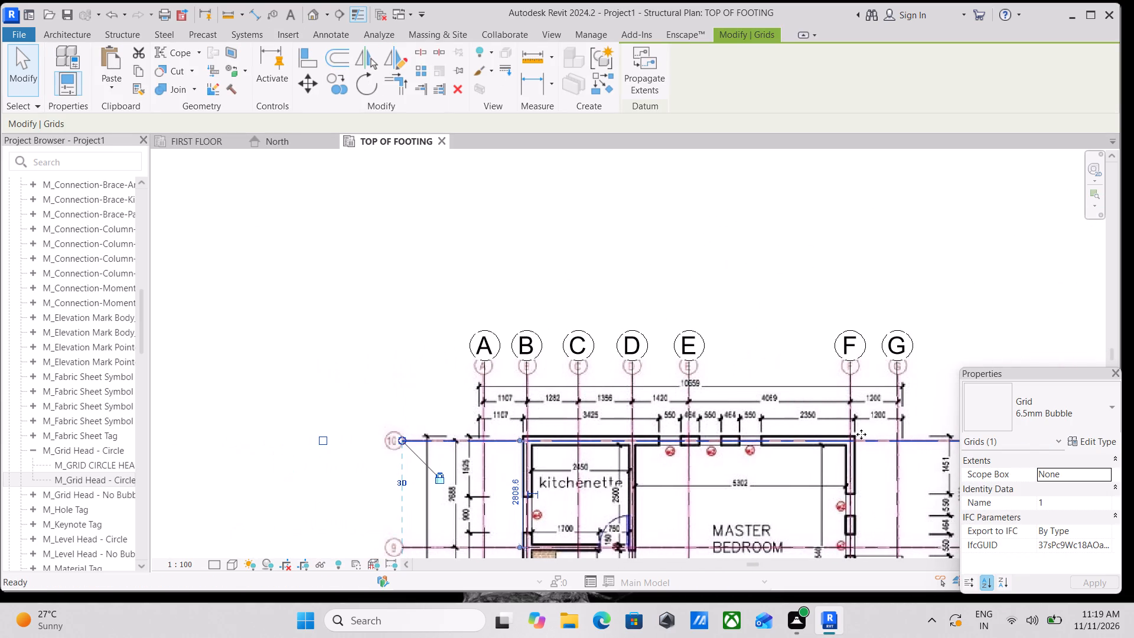
pyautogui.press('Escape')
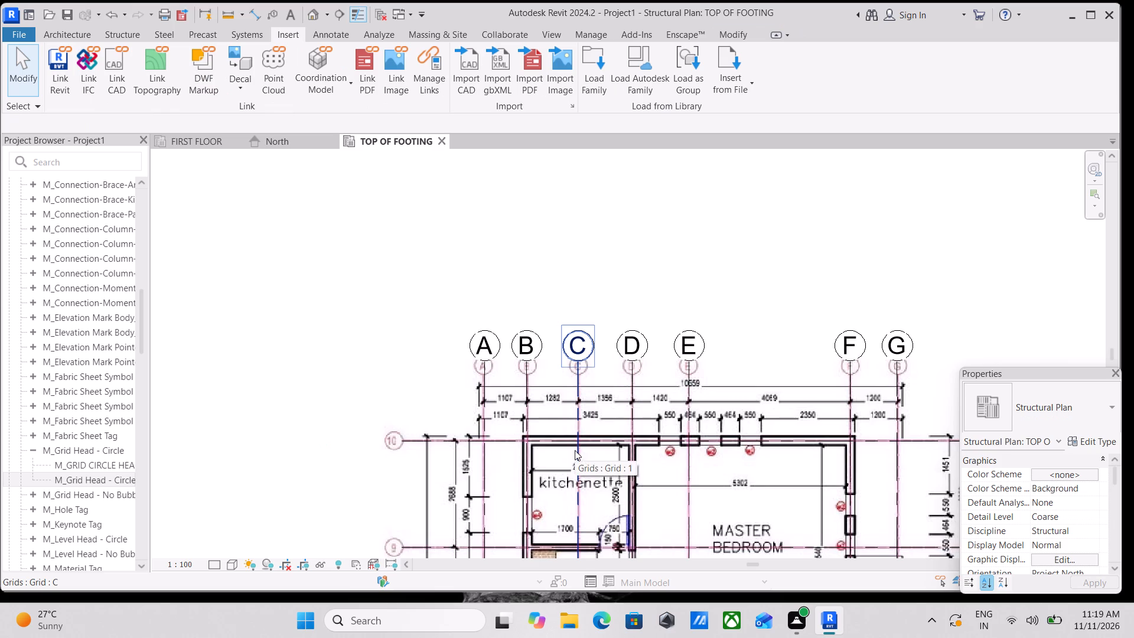
# Examine how grids A, B and 1 line up with the image's gridlines at the kitchenette's upper-left corner.
pyautogui.scroll(3, 575, 450)
pyautogui.moveTo(595, 456); pyautogui.dragTo(739, 486, button='middle')
pyautogui.scroll(1, 569, 445)
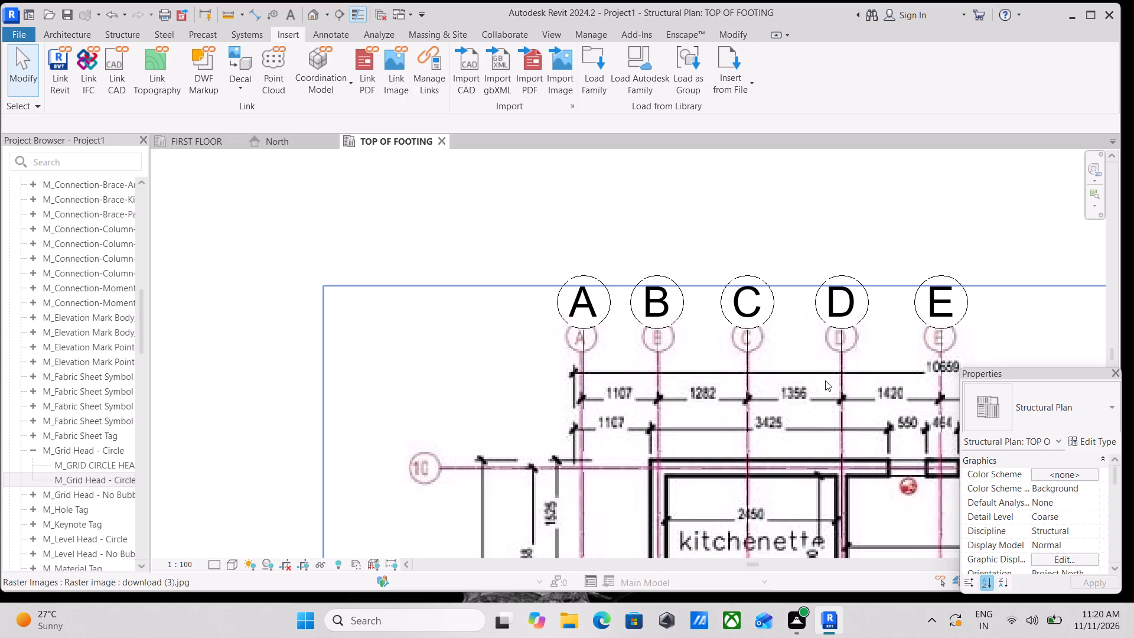
pyautogui.scroll(3, 658, 478)
pyautogui.scroll(-2, 614, 473)
pyautogui.moveTo(614, 473); pyautogui.dragTo(621, 464, button='middle')
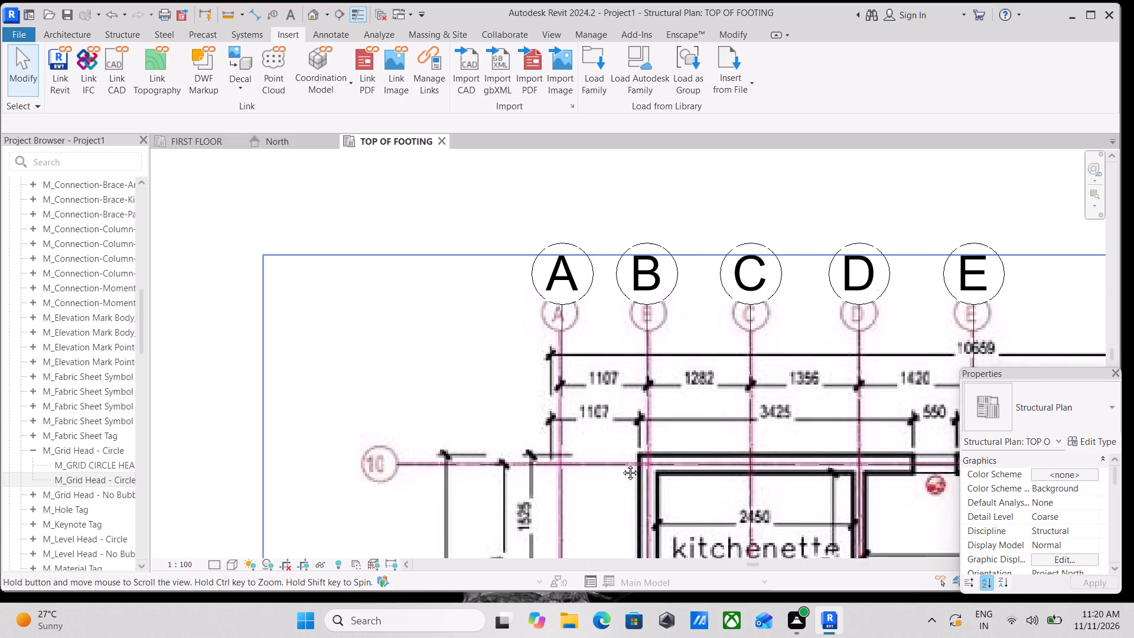
pyautogui.moveTo(621, 464); pyautogui.dragTo(664, 423, button='middle')
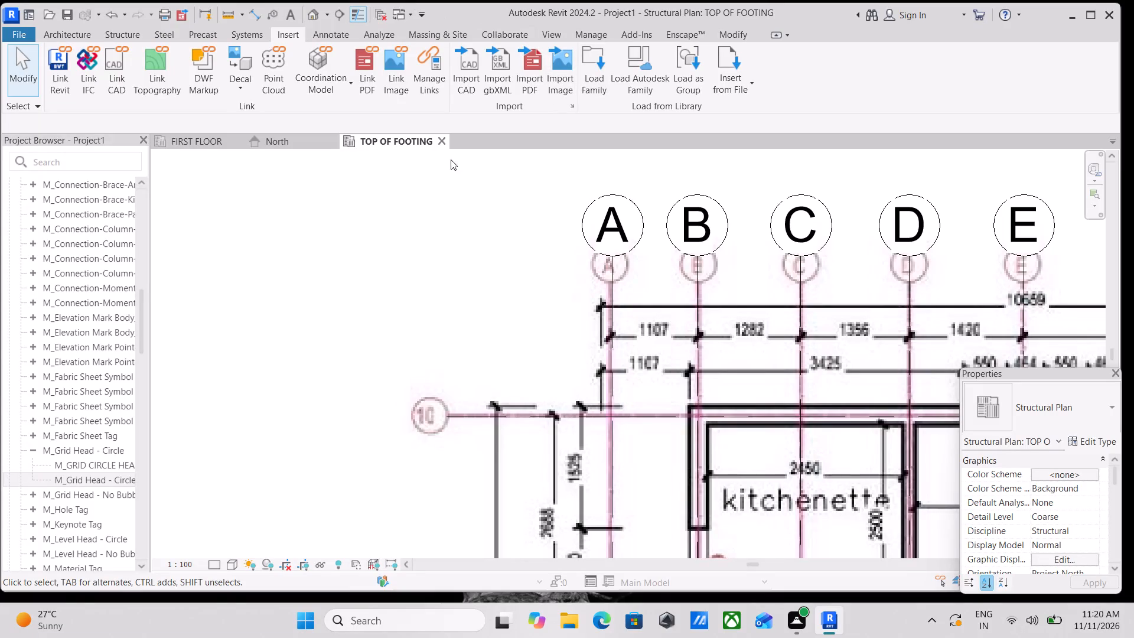
pyautogui.scroll(3, 521, 392)
pyautogui.scroll(2, 663, 441)
pyautogui.moveTo(680, 438); pyautogui.dragTo(543, 402, button='middle')
pyautogui.scroll(3, 530, 384)
pyautogui.moveTo(572, 420); pyautogui.dragTo(498, 393, button='middle')
pyautogui.scroll(1, 497, 392)
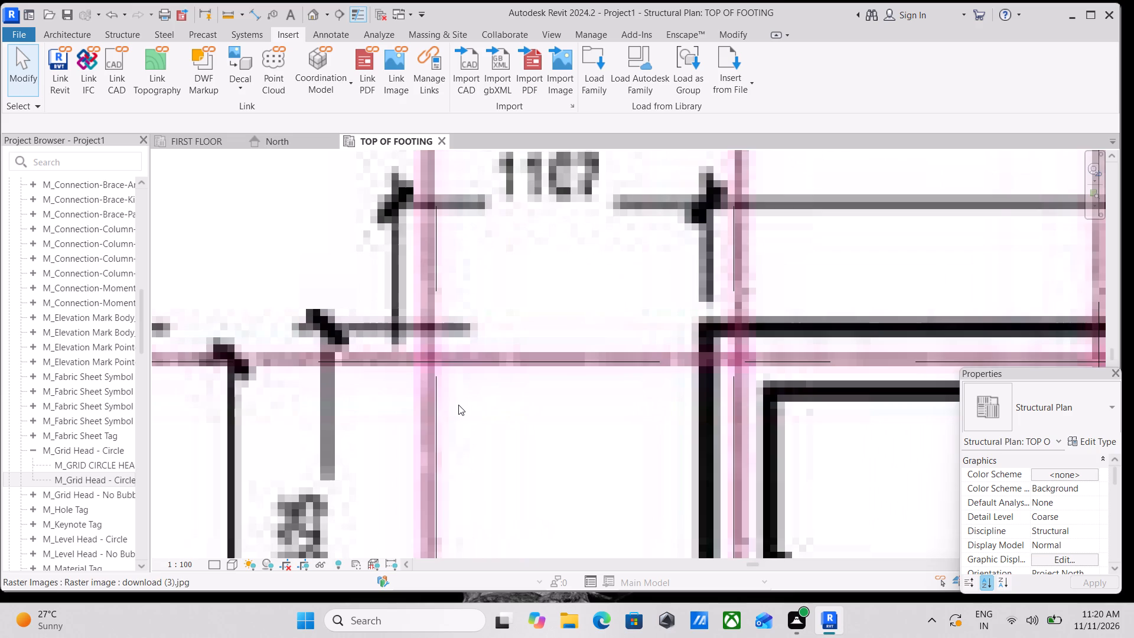
pyautogui.scroll(-3, 458, 405)
pyautogui.moveTo(458, 405); pyautogui.dragTo(371, 380, button='middle')
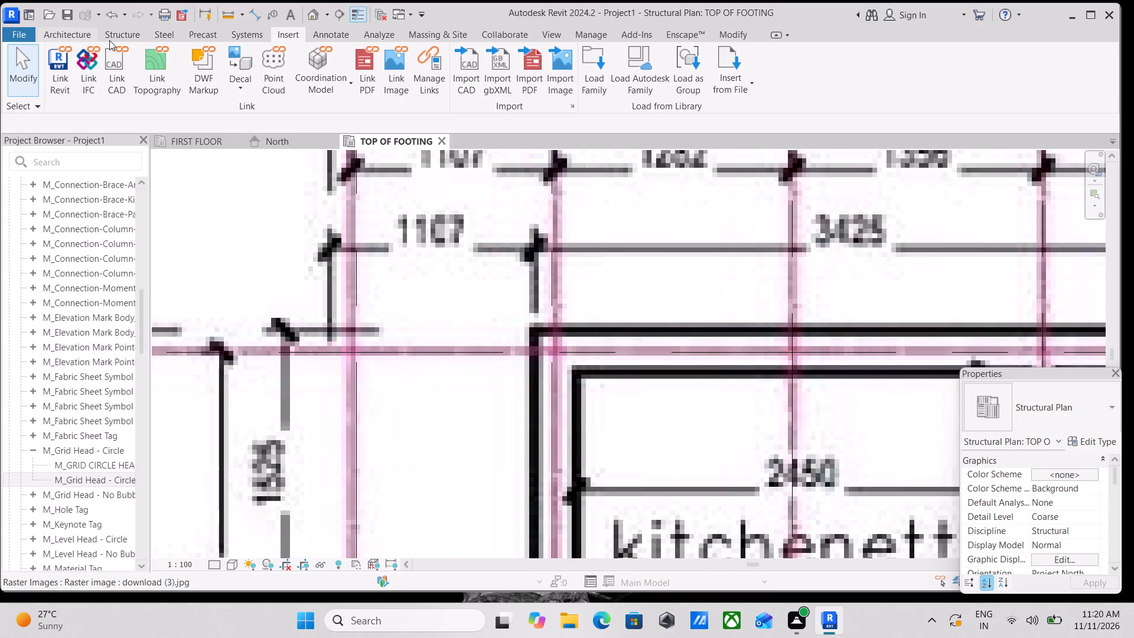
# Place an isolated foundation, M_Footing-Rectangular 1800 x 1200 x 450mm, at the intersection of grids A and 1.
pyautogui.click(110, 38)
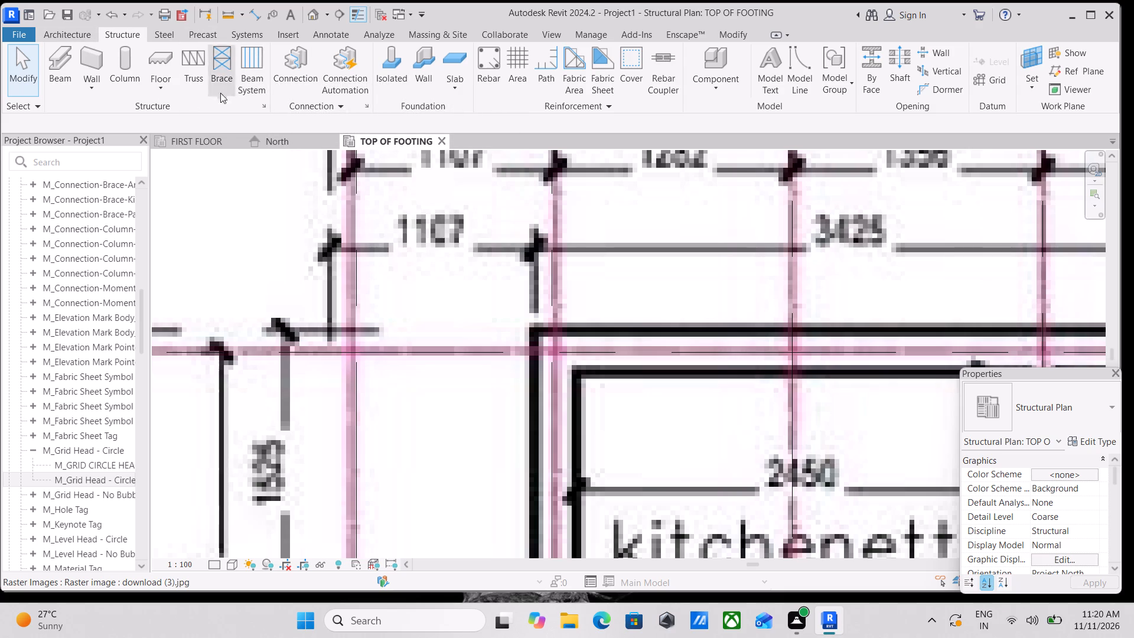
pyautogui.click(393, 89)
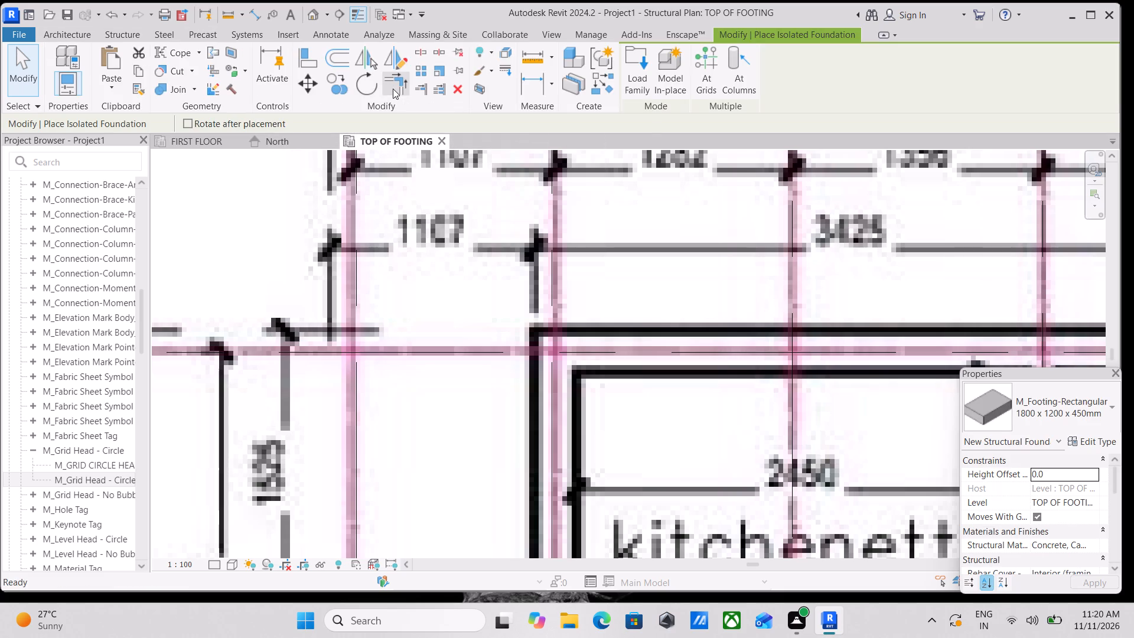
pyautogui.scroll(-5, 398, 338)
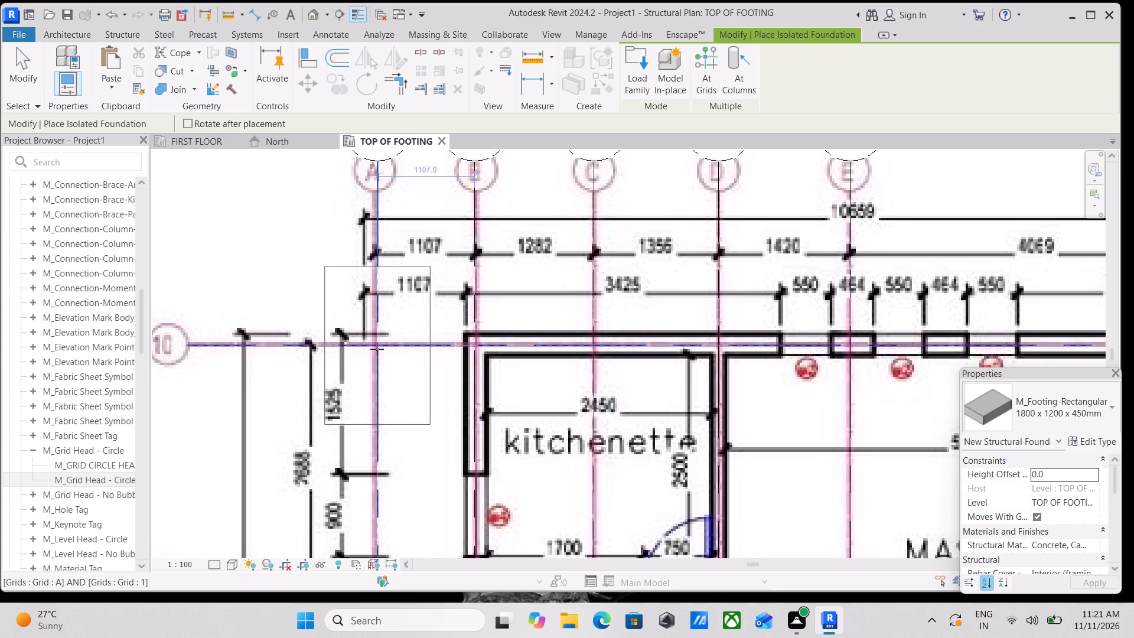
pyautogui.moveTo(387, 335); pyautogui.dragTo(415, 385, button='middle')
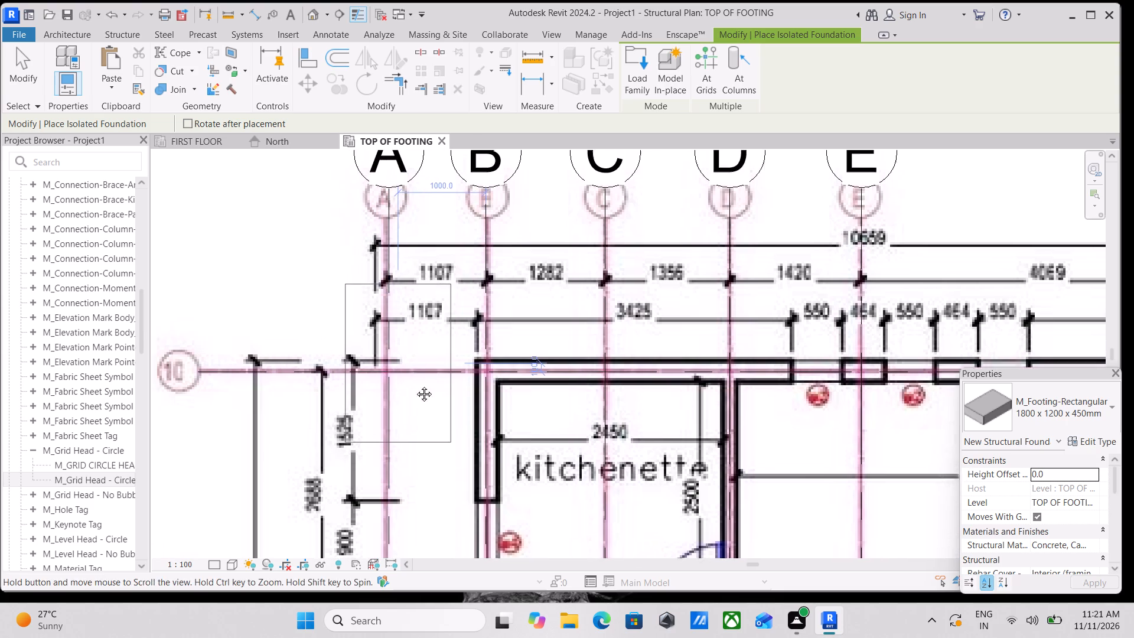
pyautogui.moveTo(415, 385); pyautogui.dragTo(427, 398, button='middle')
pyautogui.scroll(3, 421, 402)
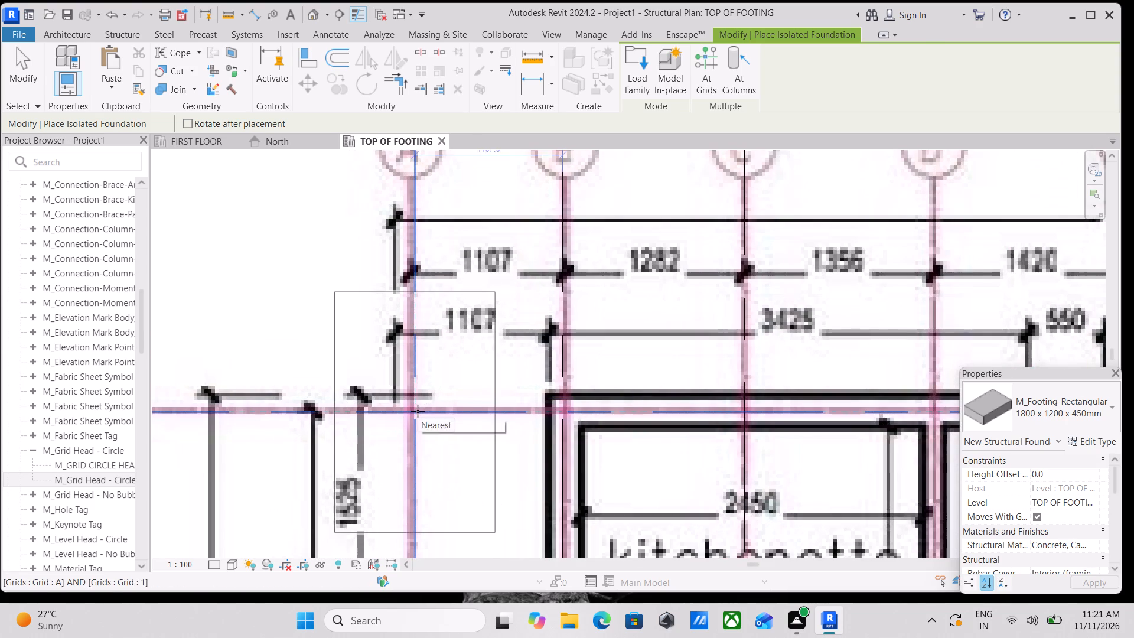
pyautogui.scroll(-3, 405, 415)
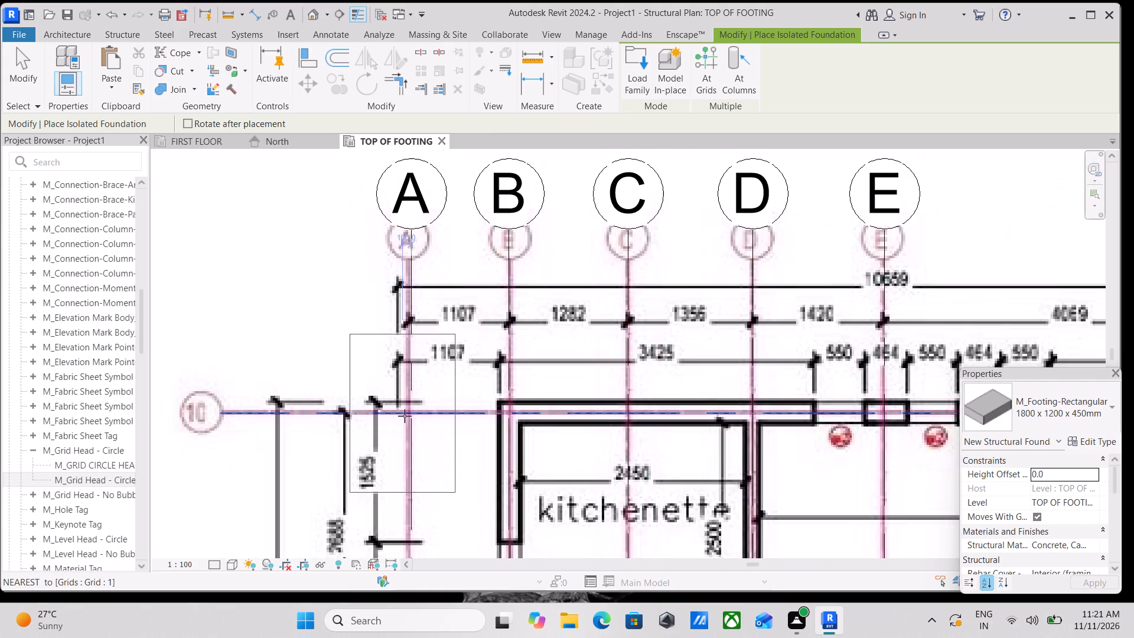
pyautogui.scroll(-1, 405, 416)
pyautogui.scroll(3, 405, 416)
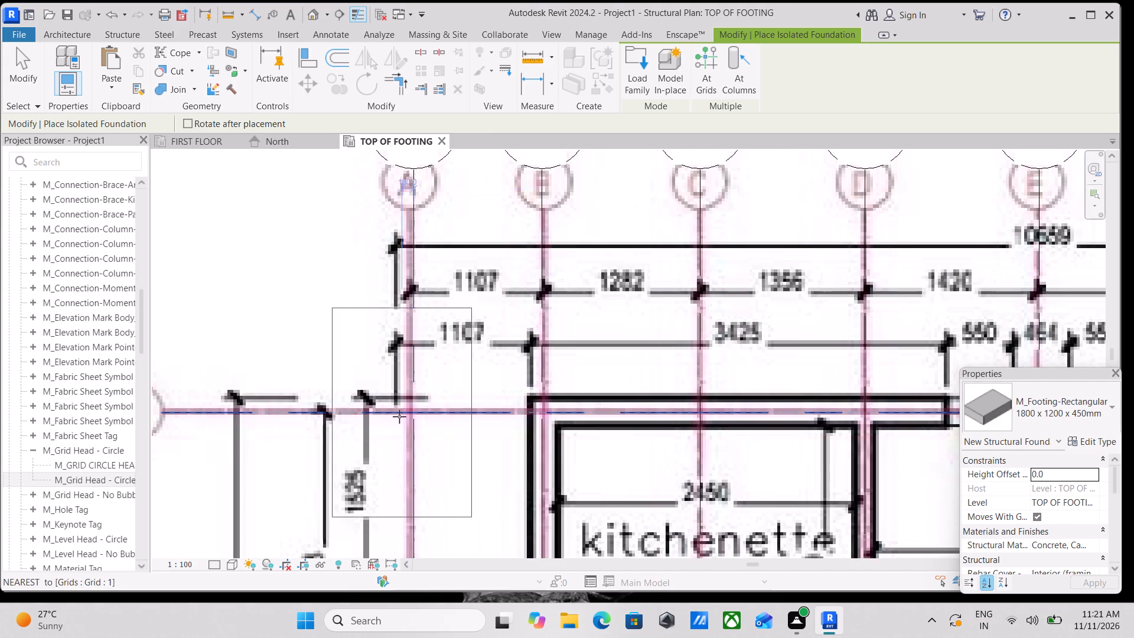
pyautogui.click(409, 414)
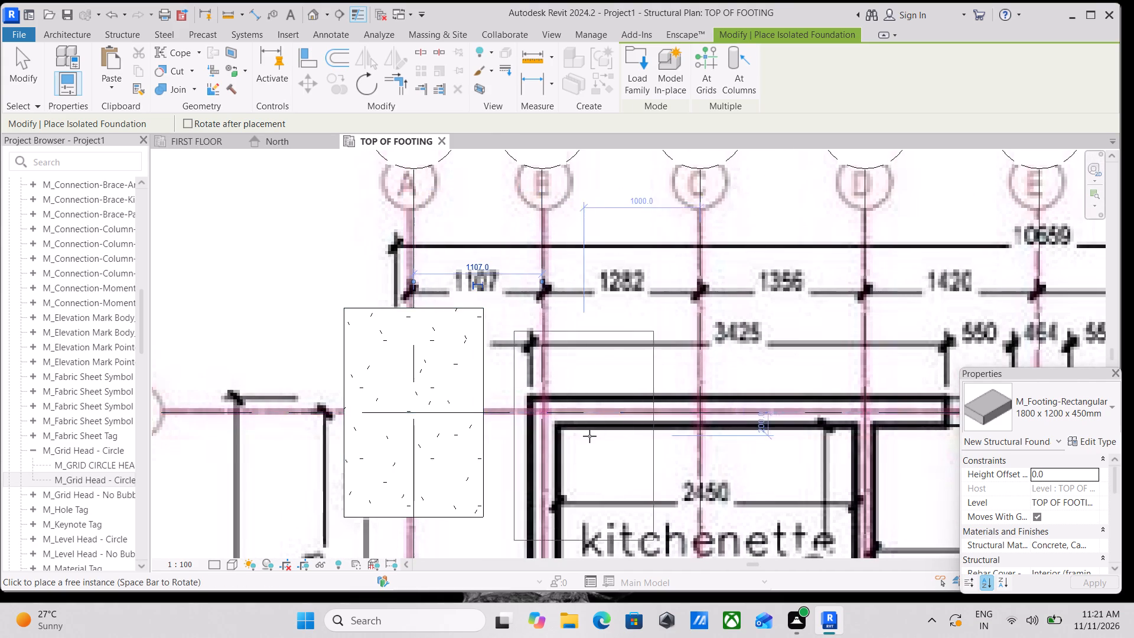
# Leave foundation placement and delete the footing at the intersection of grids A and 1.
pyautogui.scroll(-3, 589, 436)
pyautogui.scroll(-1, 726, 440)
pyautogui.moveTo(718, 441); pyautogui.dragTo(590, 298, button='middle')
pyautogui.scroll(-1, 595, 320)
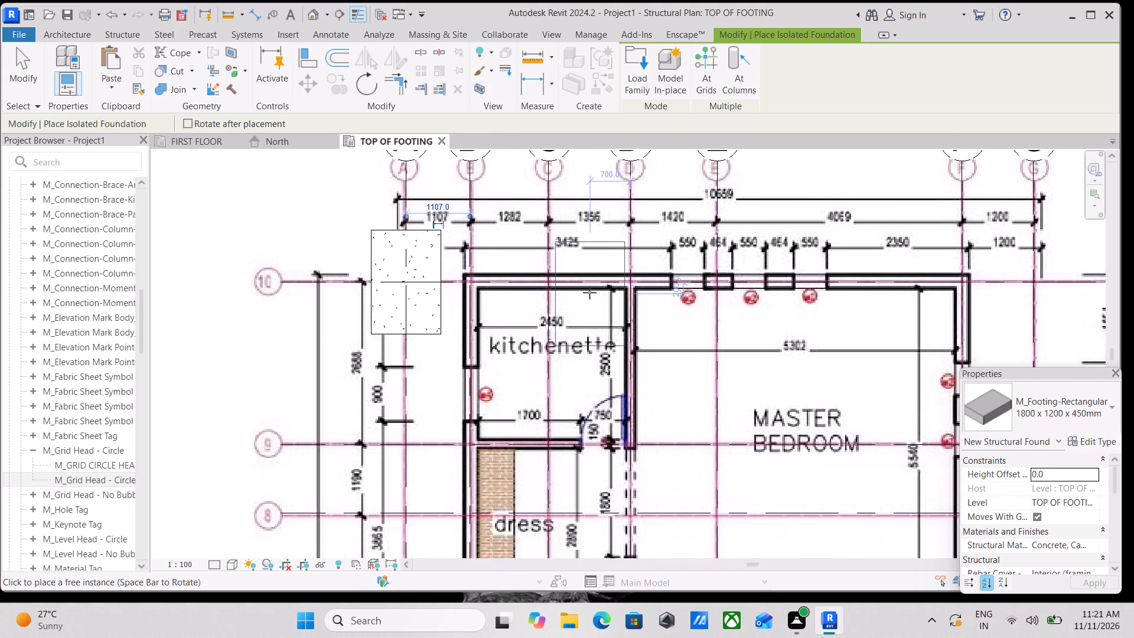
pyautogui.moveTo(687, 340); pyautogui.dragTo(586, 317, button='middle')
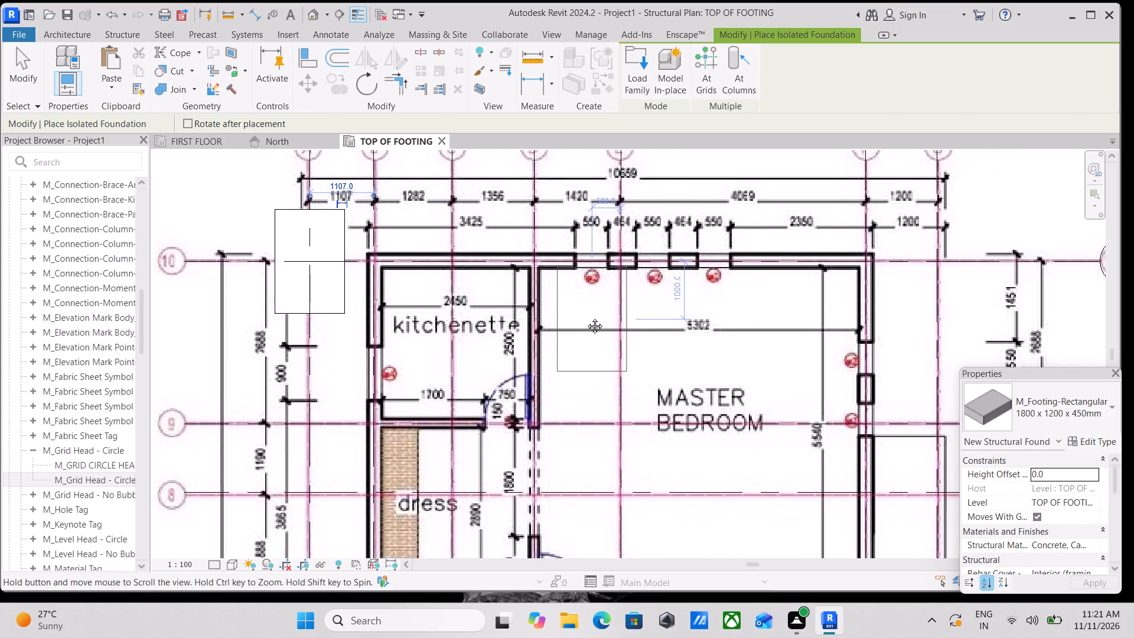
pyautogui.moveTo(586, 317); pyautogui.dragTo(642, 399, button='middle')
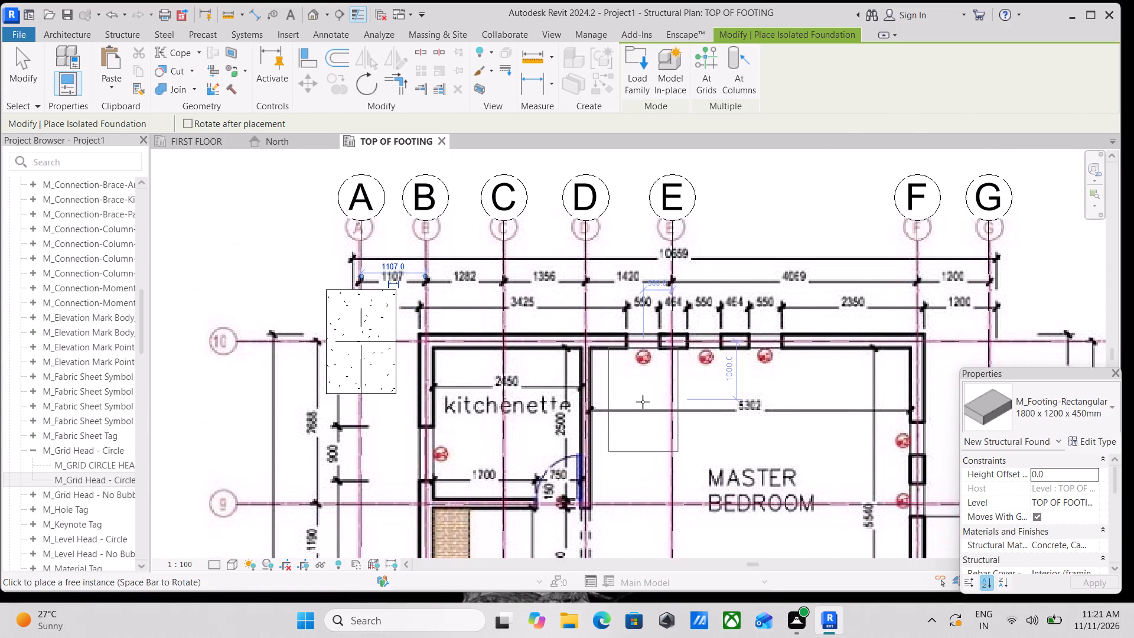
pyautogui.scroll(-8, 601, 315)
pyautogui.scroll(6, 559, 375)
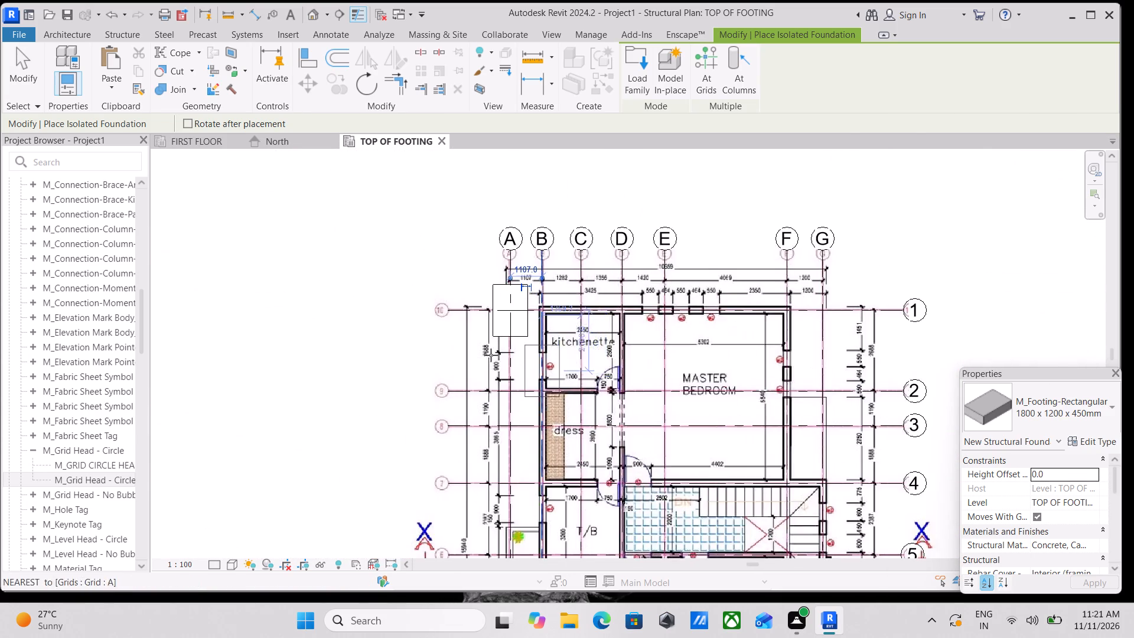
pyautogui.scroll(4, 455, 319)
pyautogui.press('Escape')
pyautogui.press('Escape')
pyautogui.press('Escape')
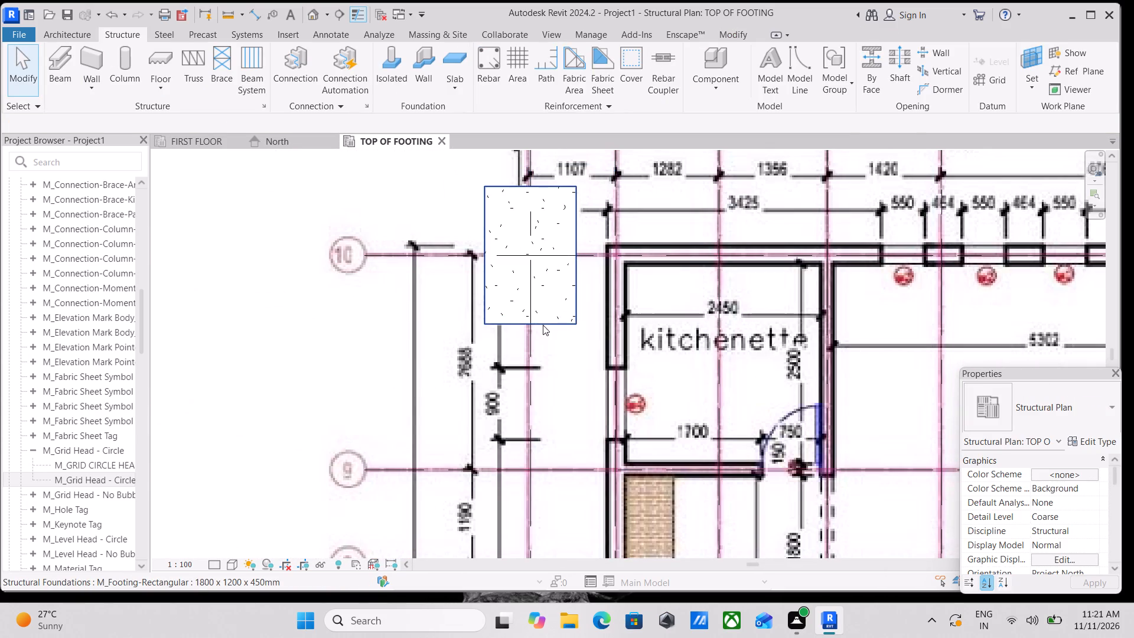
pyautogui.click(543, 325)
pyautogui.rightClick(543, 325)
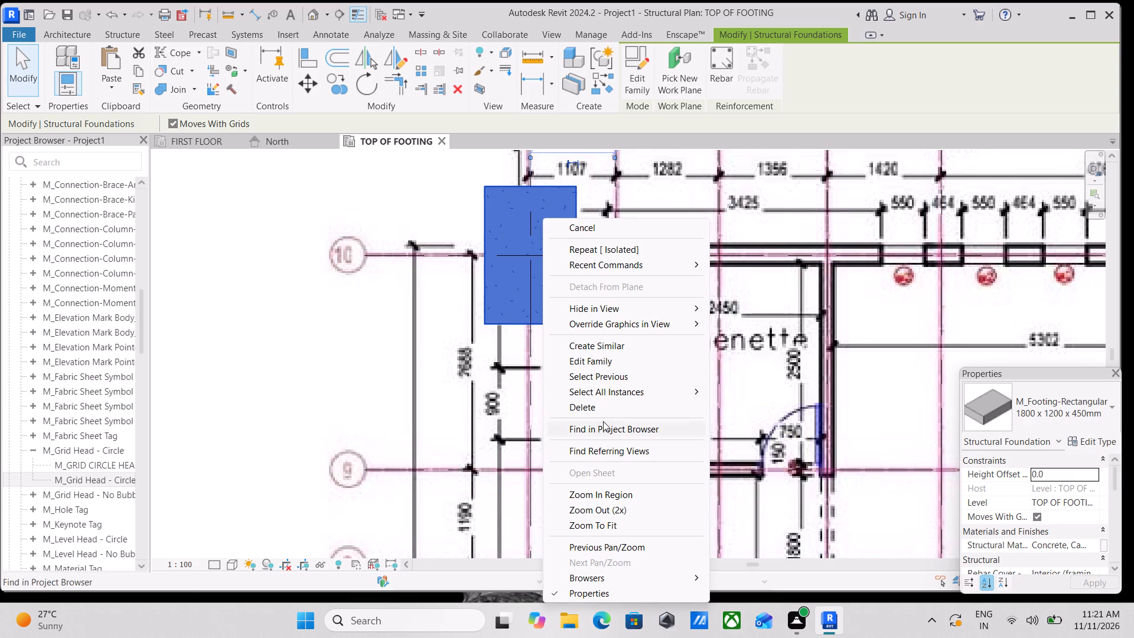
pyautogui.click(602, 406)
# Place an M_Footing-Rectangular 1800 x 1200 x 450mm isolated foundation where grid A meets grid 8, at the planter's lower-left corner.
pyautogui.scroll(-5, 602, 406)
pyautogui.moveTo(549, 356); pyautogui.dragTo(547, 265, button='middle')
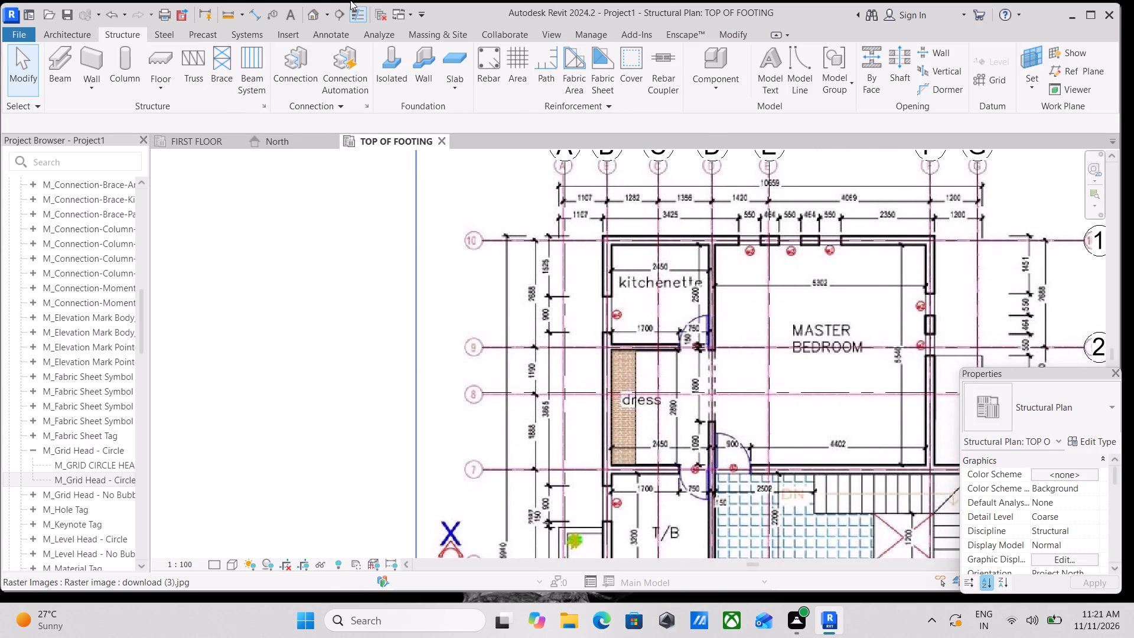
pyautogui.click(398, 62)
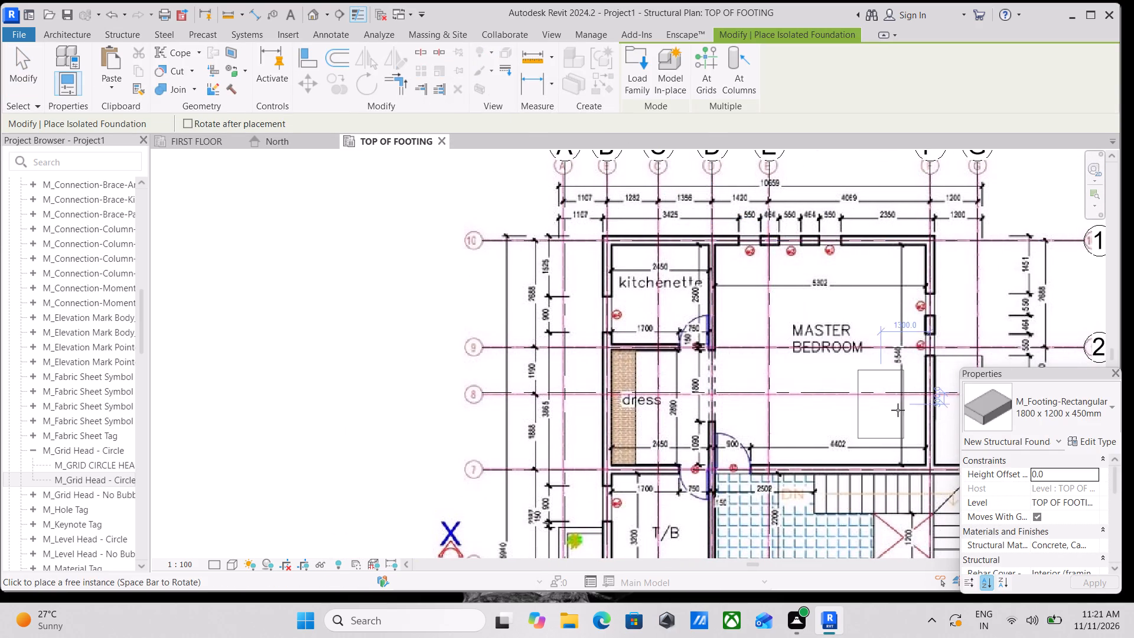
pyautogui.scroll(-3, 962, 437)
pyautogui.moveTo(729, 415); pyautogui.dragTo(701, 220, button='middle')
pyautogui.moveTo(670, 373); pyautogui.dragTo(767, 225, button='middle')
pyautogui.scroll(-1, 670, 334)
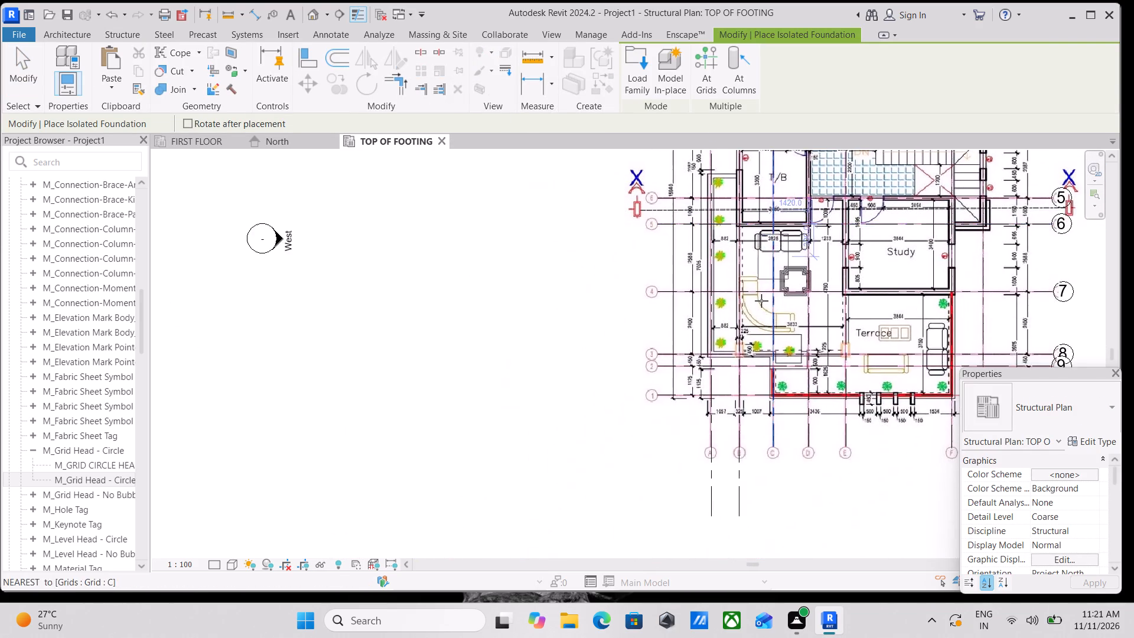
pyautogui.scroll(6, 697, 360)
pyautogui.moveTo(710, 357); pyautogui.dragTo(680, 511, button='middle')
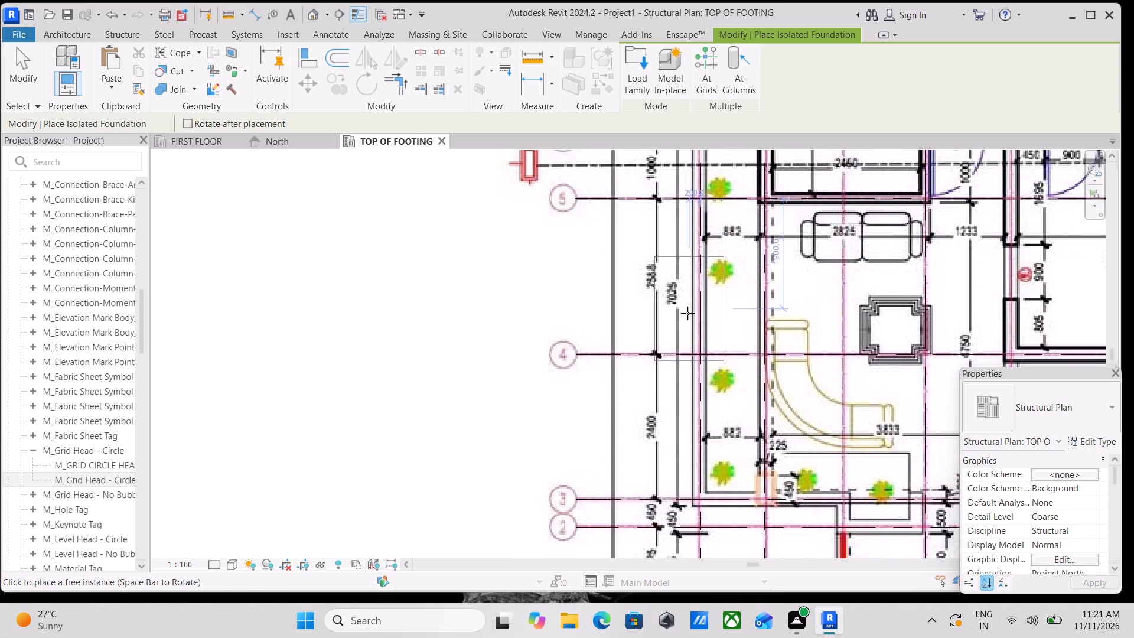
pyautogui.moveTo(685, 369); pyautogui.dragTo(673, 279, button='middle')
pyautogui.scroll(4, 691, 385)
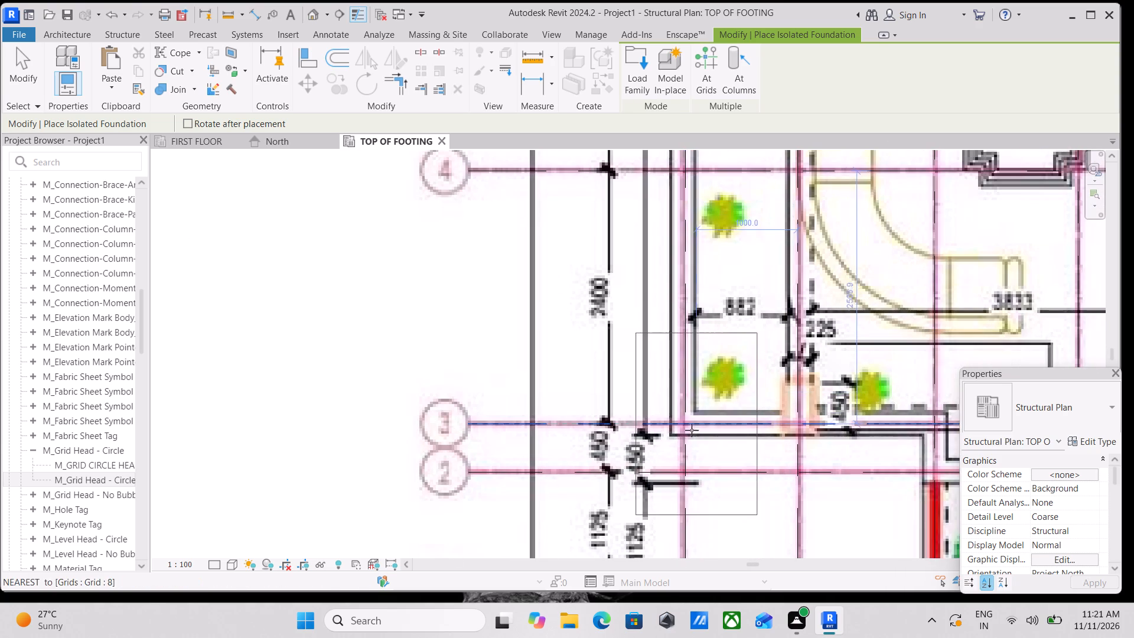
pyautogui.click(683, 427)
# Examine grid A along the planter up to the T/B room for further footing positions.
pyautogui.scroll(-3, 683, 427)
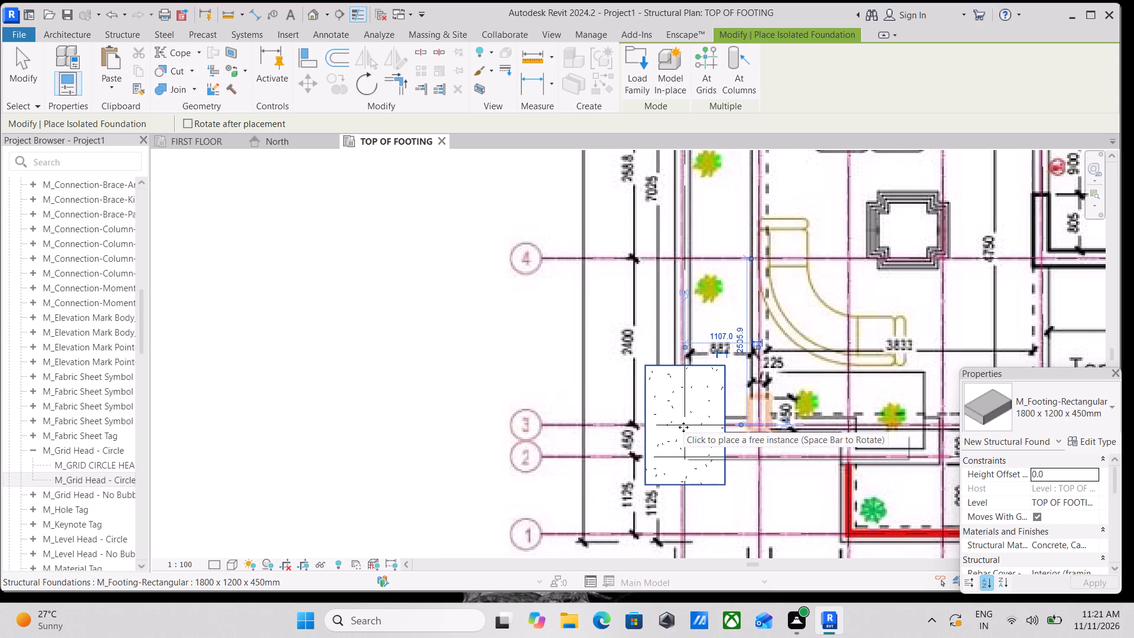
pyautogui.scroll(-4, 687, 393)
pyautogui.moveTo(687, 333); pyautogui.dragTo(682, 471, button='middle')
pyautogui.scroll(1, 682, 471)
pyautogui.scroll(4, 679, 340)
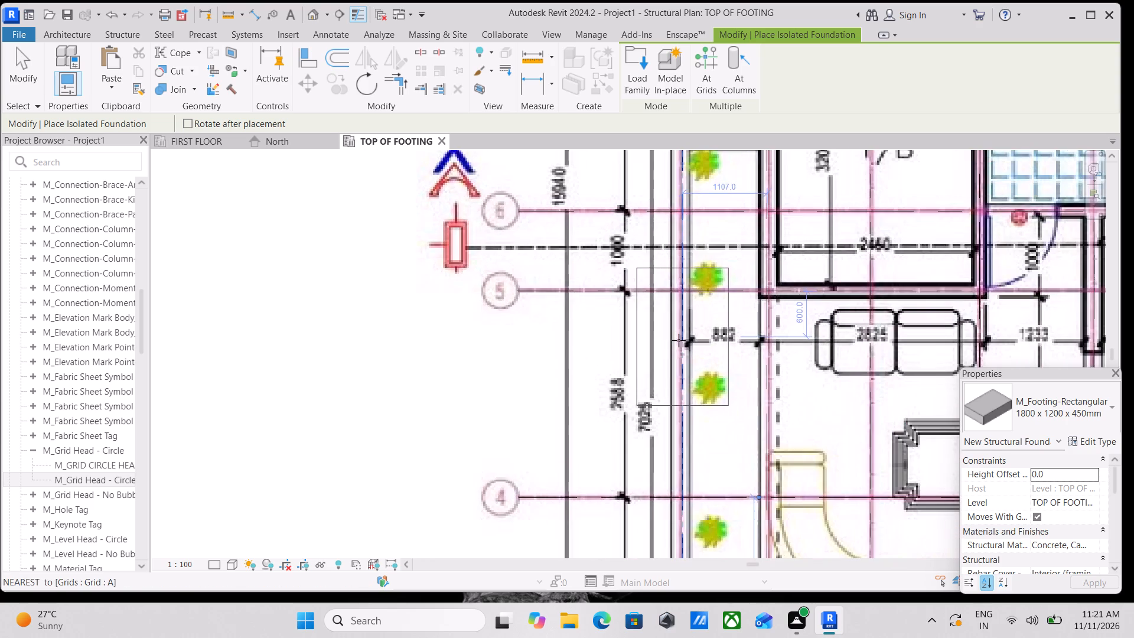
pyautogui.scroll(-4, 679, 340)
pyautogui.moveTo(679, 340); pyautogui.dragTo(668, 403, button='middle')
pyautogui.scroll(1, 668, 402)
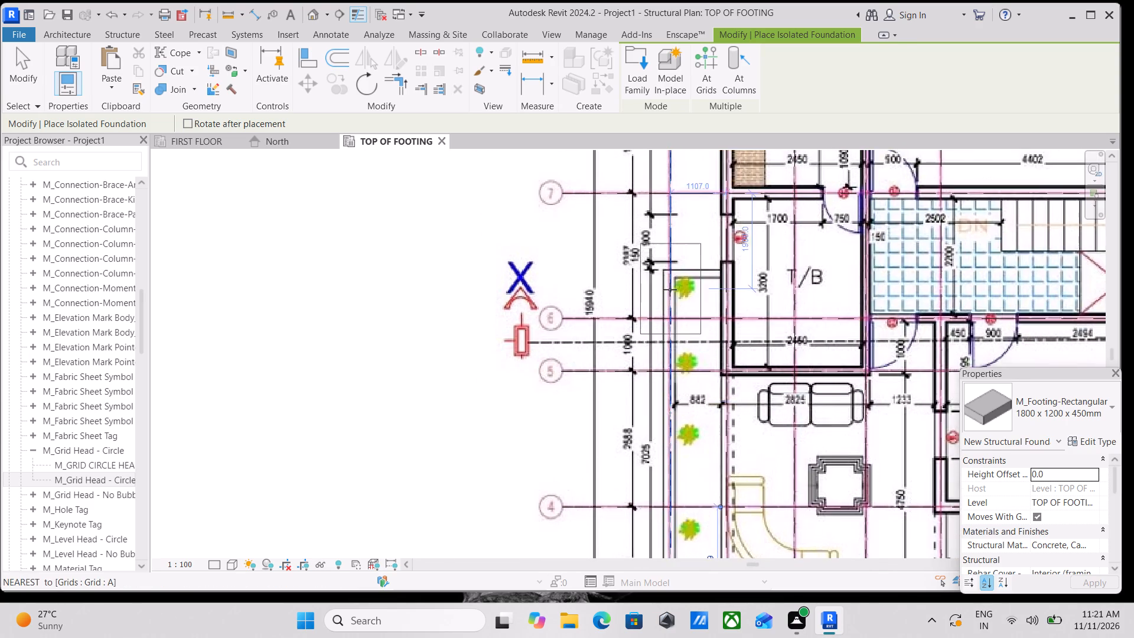
pyautogui.scroll(4, 670, 289)
pyautogui.scroll(-1, 668, 271)
pyautogui.moveTo(668, 271); pyautogui.dragTo(666, 276, button='middle')
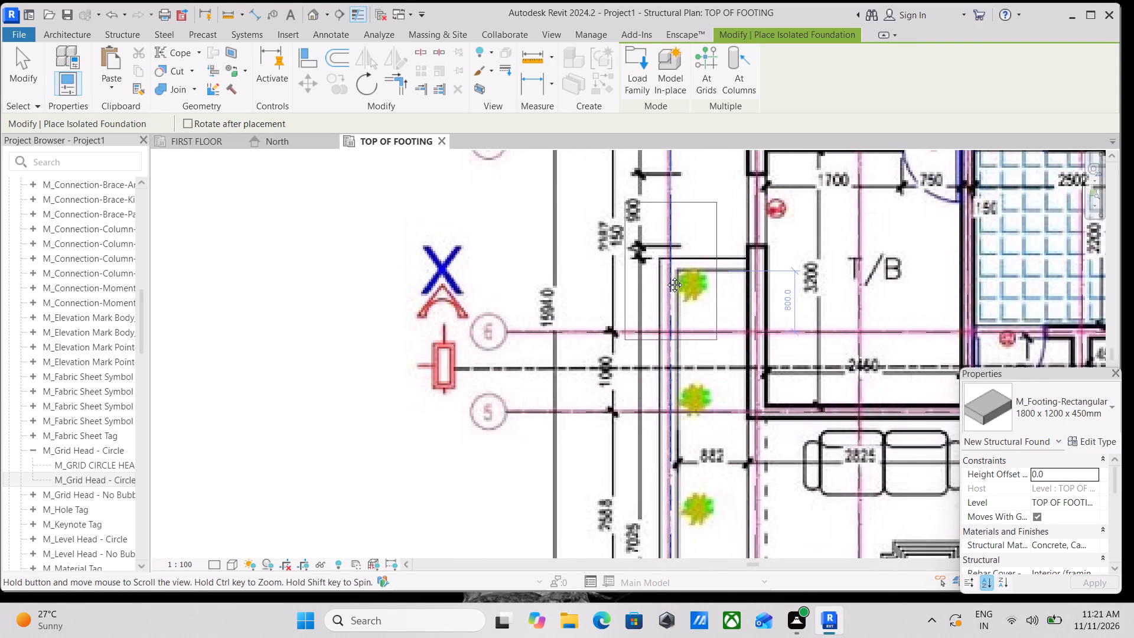
pyautogui.moveTo(666, 276); pyautogui.dragTo(672, 328, button='middle')
# Place an 1800 x 1200 x 450mm rectangular footing where grid C meets grid 9, at the upper end of the terrace's red wall.
pyautogui.scroll(-3, 682, 317)
pyautogui.moveTo(682, 317); pyautogui.dragTo(598, 304, button='middle')
pyautogui.scroll(-3, 720, 276)
pyautogui.moveTo(720, 276); pyautogui.dragTo(675, 252, button='middle')
pyautogui.moveTo(764, 401); pyautogui.dragTo(689, 229, button='middle')
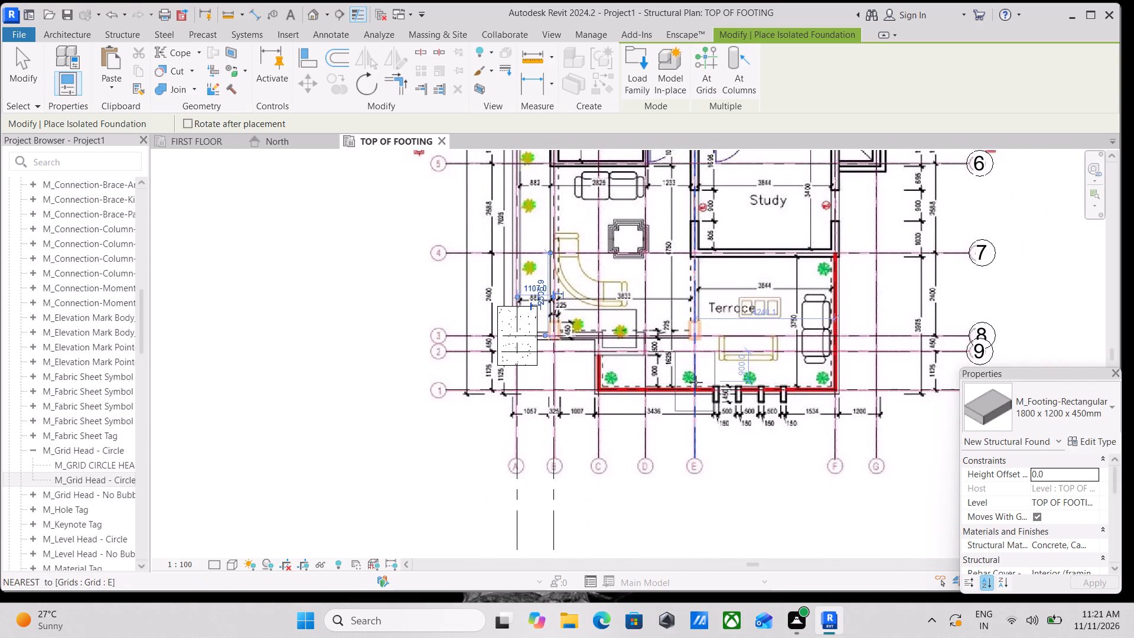
pyautogui.scroll(2, 695, 382)
pyautogui.scroll(4, 586, 350)
pyautogui.scroll(1, 529, 347)
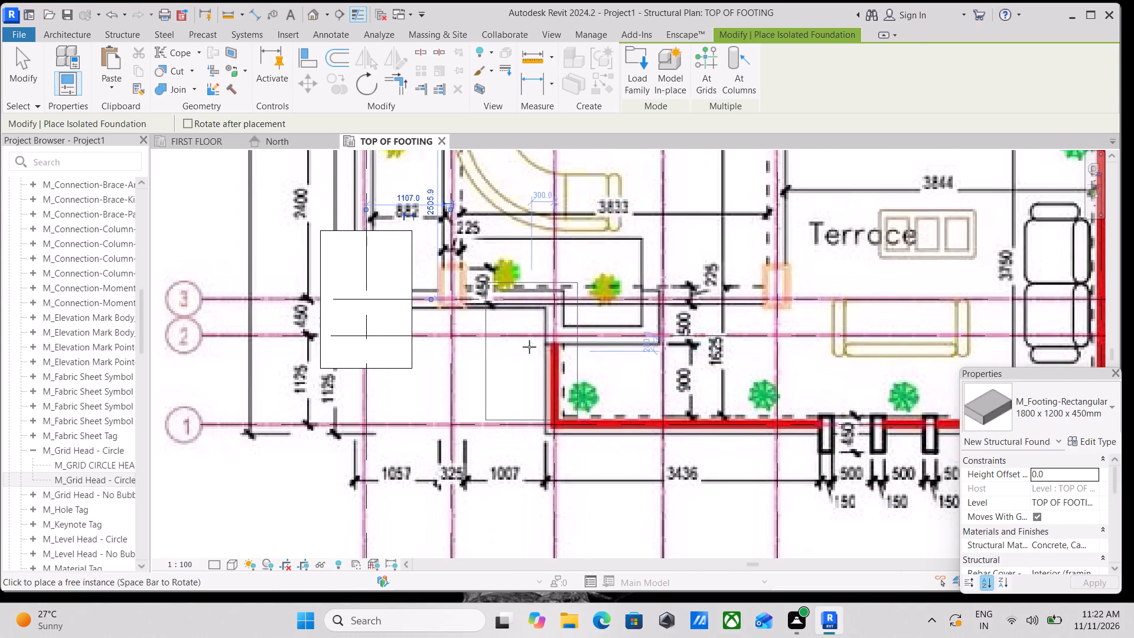
pyautogui.scroll(2, 529, 347)
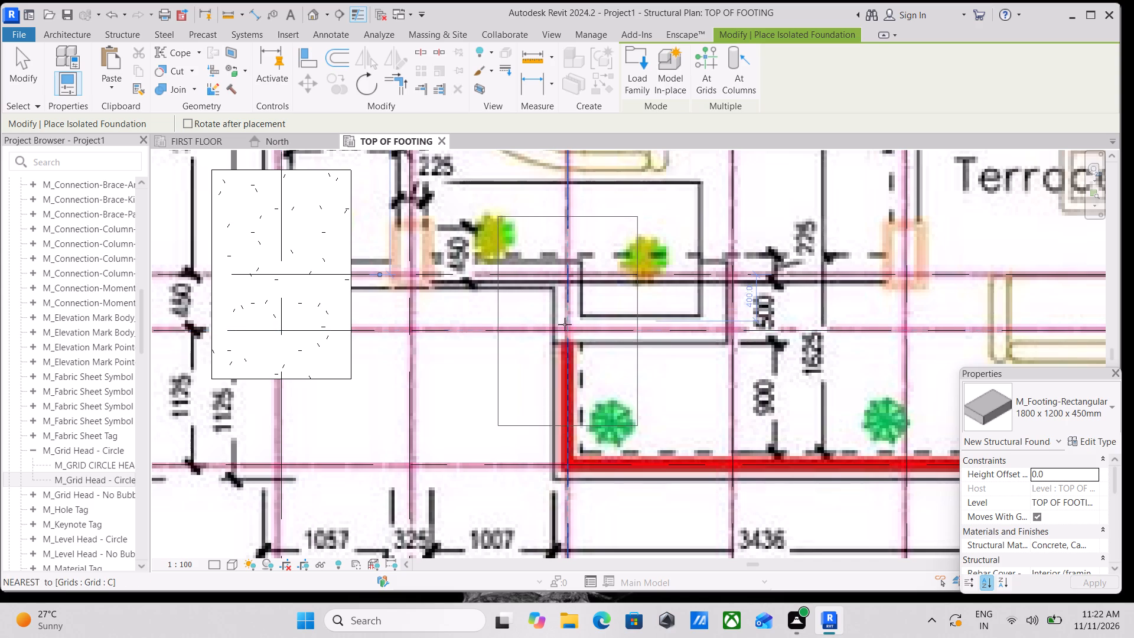
pyautogui.click(567, 328)
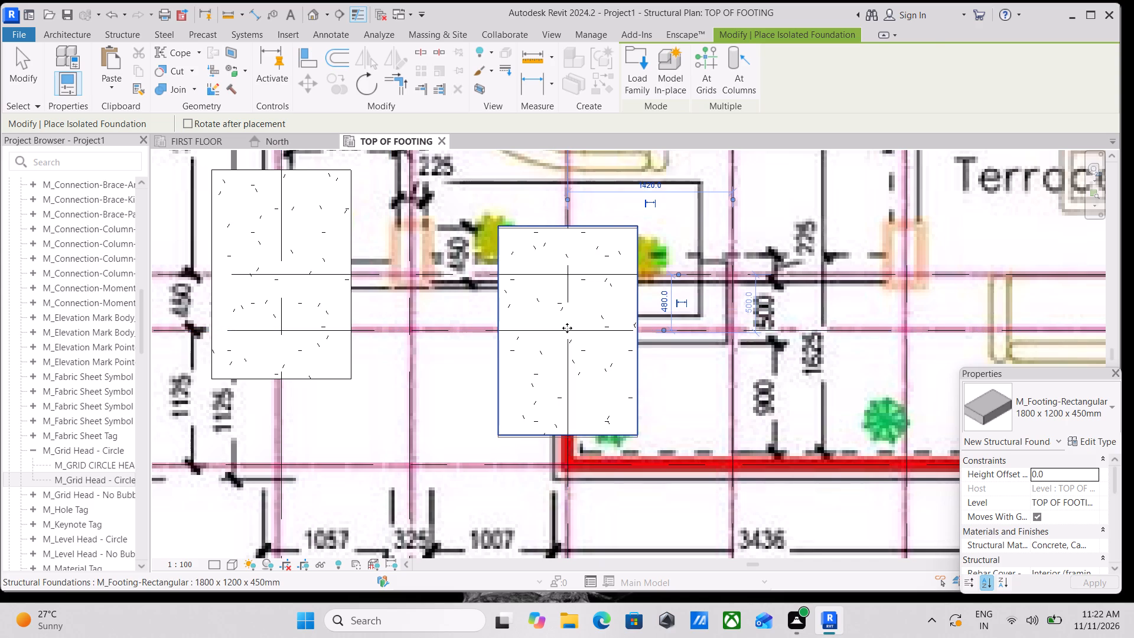
# Place 1800 x 1200 x 450mm rectangular footings where grid 10 meets grids F and E, along the terrace's lower wall.
pyautogui.scroll(-4, 567, 328)
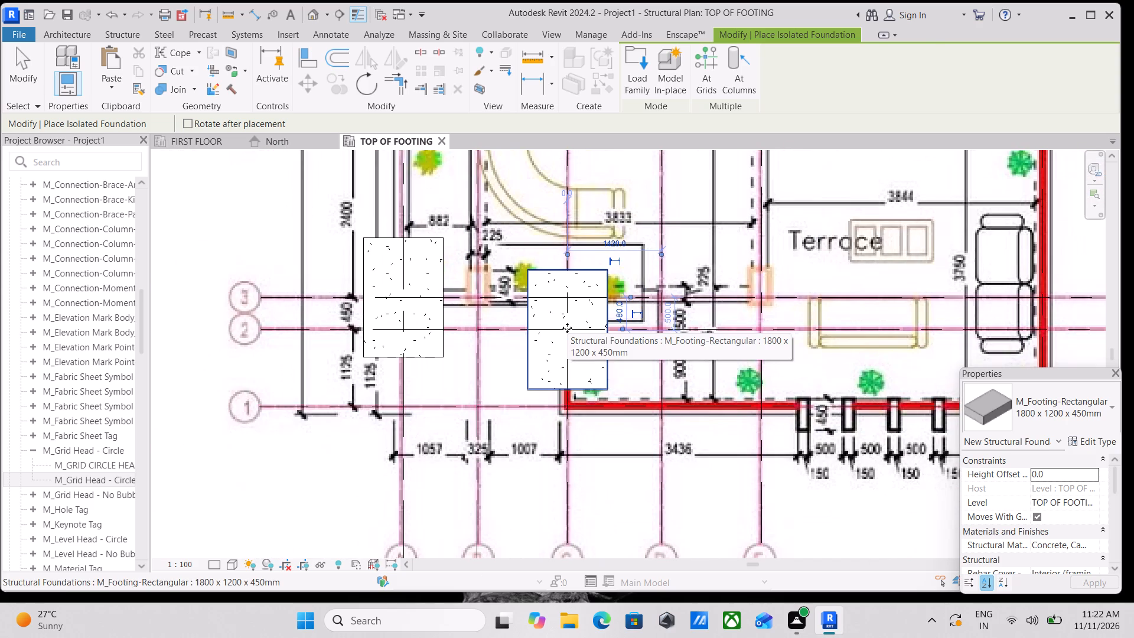
pyautogui.scroll(-1, 629, 334)
pyautogui.moveTo(711, 328); pyautogui.dragTo(633, 395, button='middle')
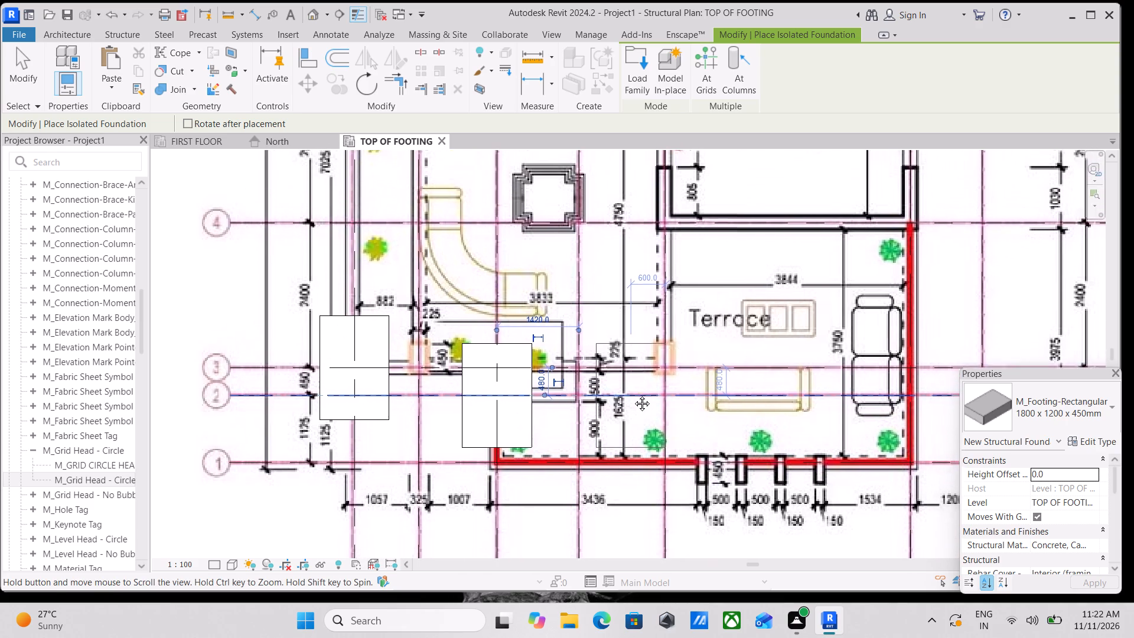
pyautogui.moveTo(633, 395); pyautogui.dragTo(634, 395, button='middle')
pyautogui.moveTo(758, 396); pyautogui.dragTo(734, 341, button='middle')
pyautogui.scroll(3, 903, 421)
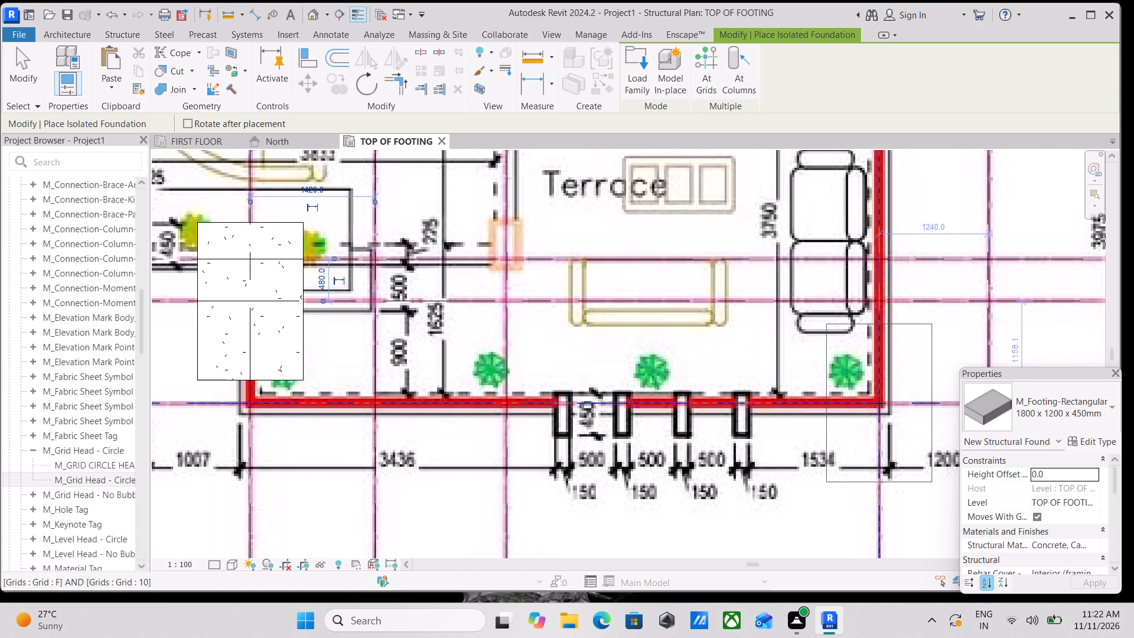
pyautogui.click(879, 403)
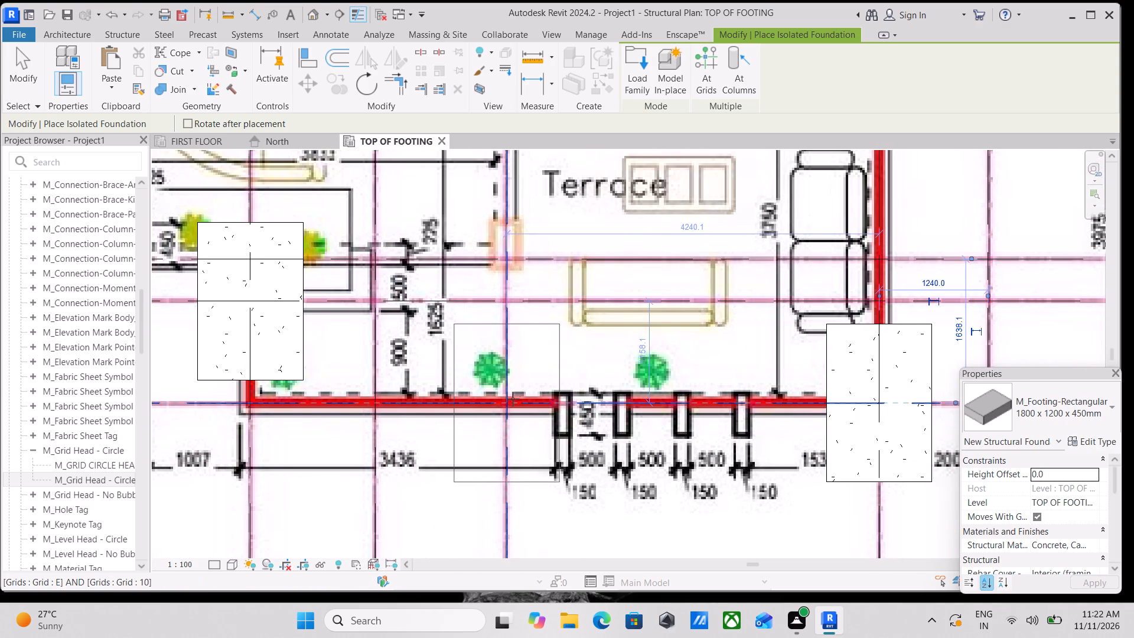
pyautogui.click(511, 400)
# Place an 1800 x 1200 x 450mm footing where grid F meets grid 7, at the corner between the study and terrace.
pyautogui.moveTo(424, 426); pyautogui.dragTo(598, 463, button='middle')
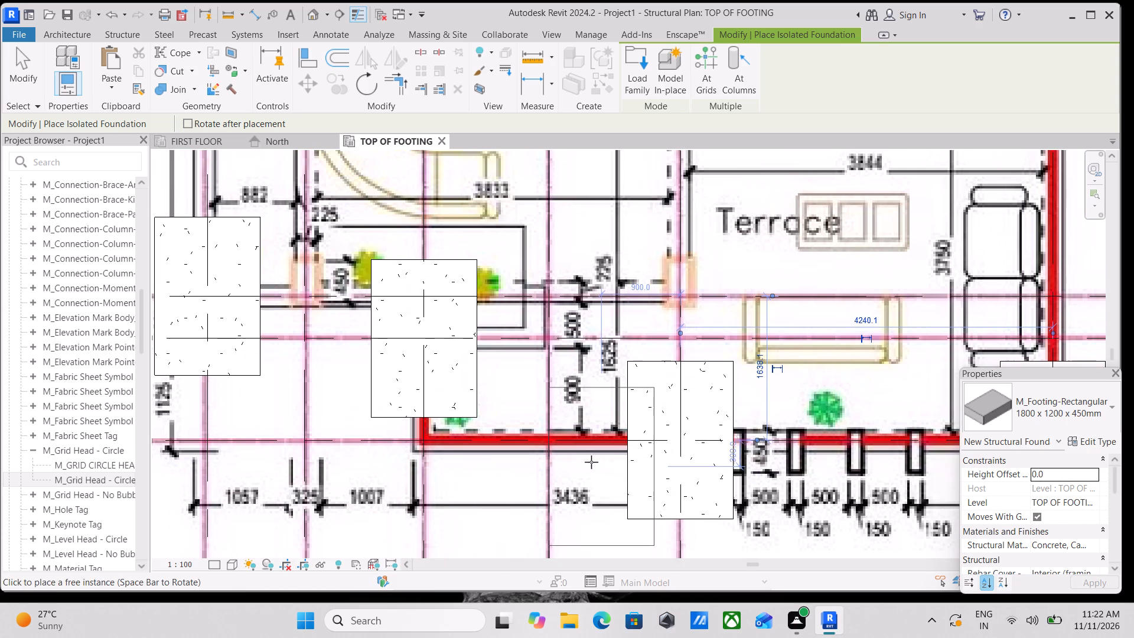
pyautogui.scroll(-3, 496, 427)
pyautogui.moveTo(523, 423); pyautogui.dragTo(448, 511, button='middle')
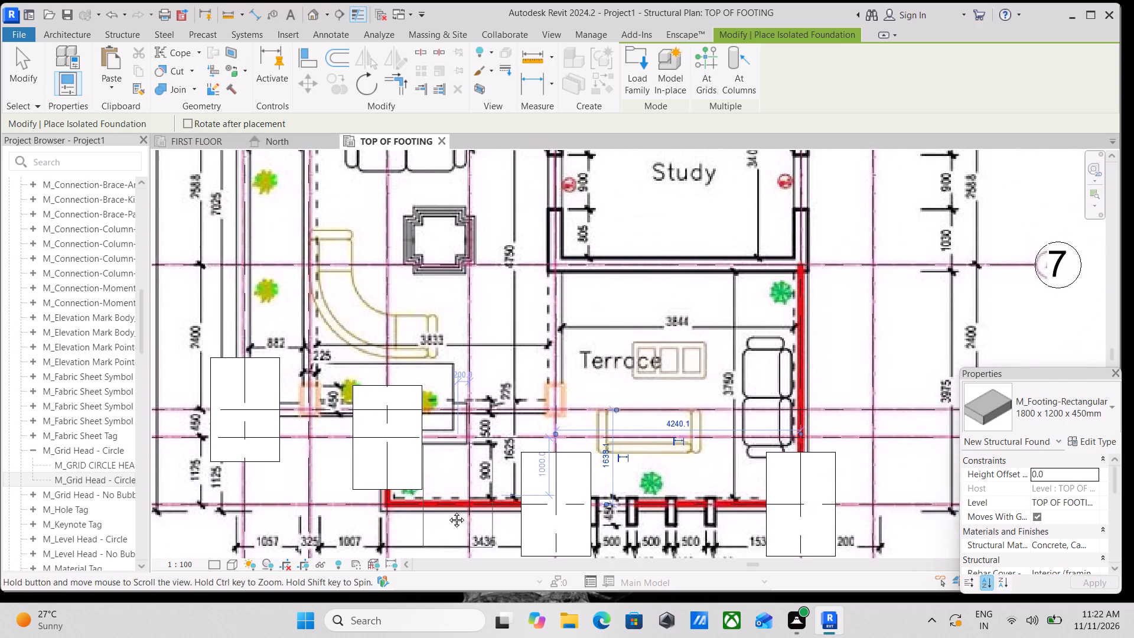
pyautogui.moveTo(448, 511); pyautogui.dragTo(448, 517, button='middle')
pyautogui.moveTo(644, 380); pyautogui.dragTo(620, 428, button='middle')
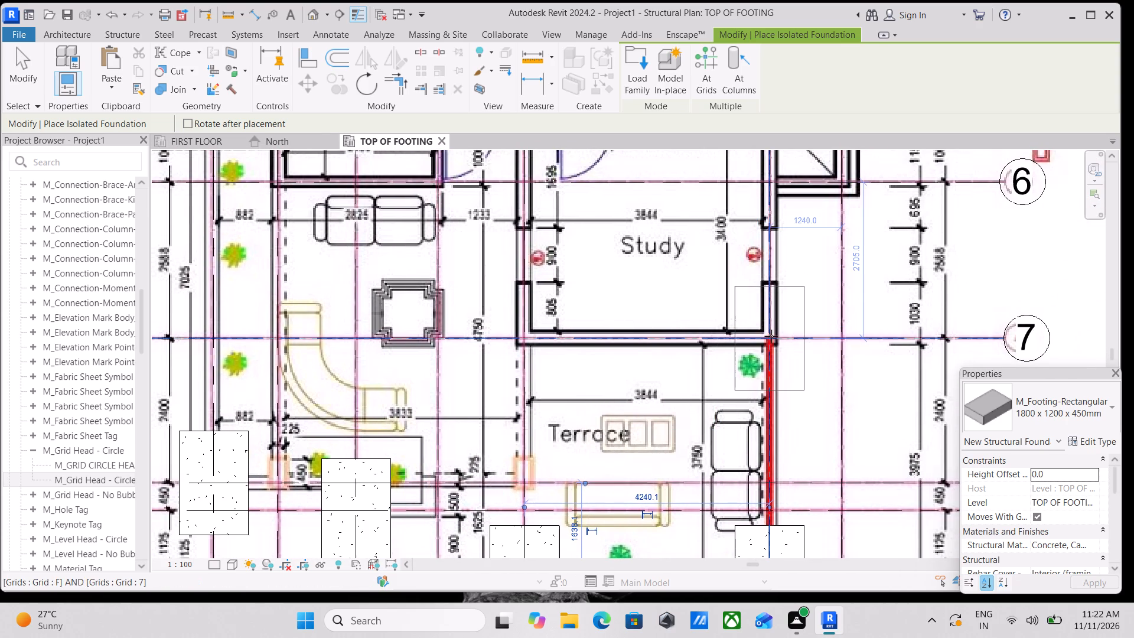
pyautogui.click(771, 336)
# Place an 1800 x 1200 x 450mm footing where grid F meets grid 4, at the master bedroom's corner beside the stairs.
pyautogui.scroll(-5, 771, 336)
pyautogui.moveTo(771, 336); pyautogui.dragTo(772, 468, button='middle')
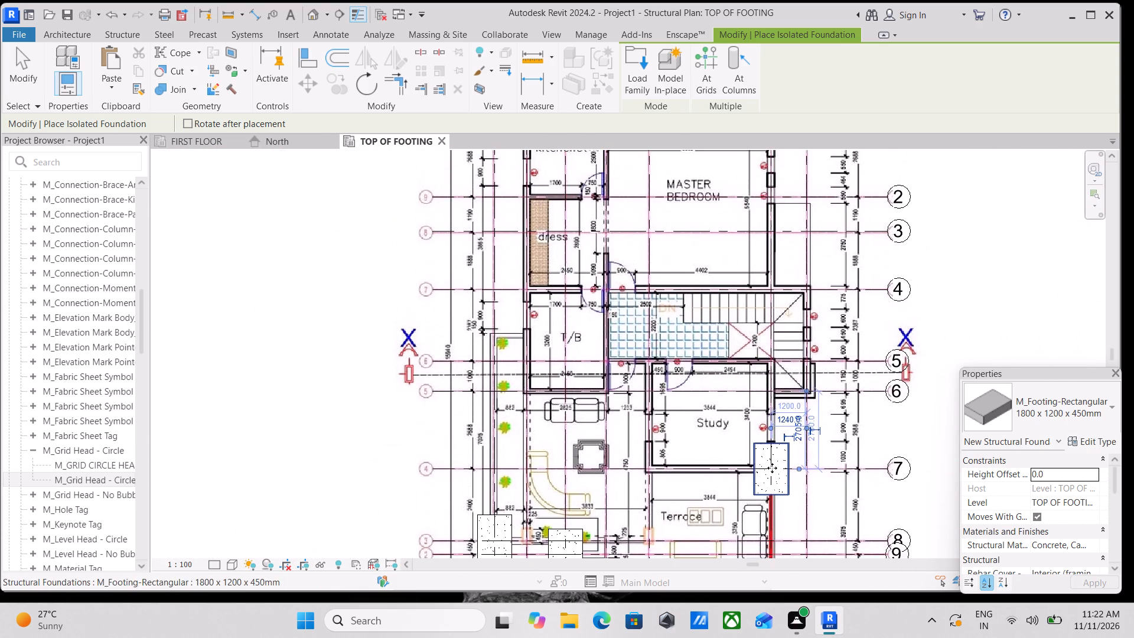
pyautogui.scroll(4, 832, 393)
pyautogui.scroll(4, 877, 477)
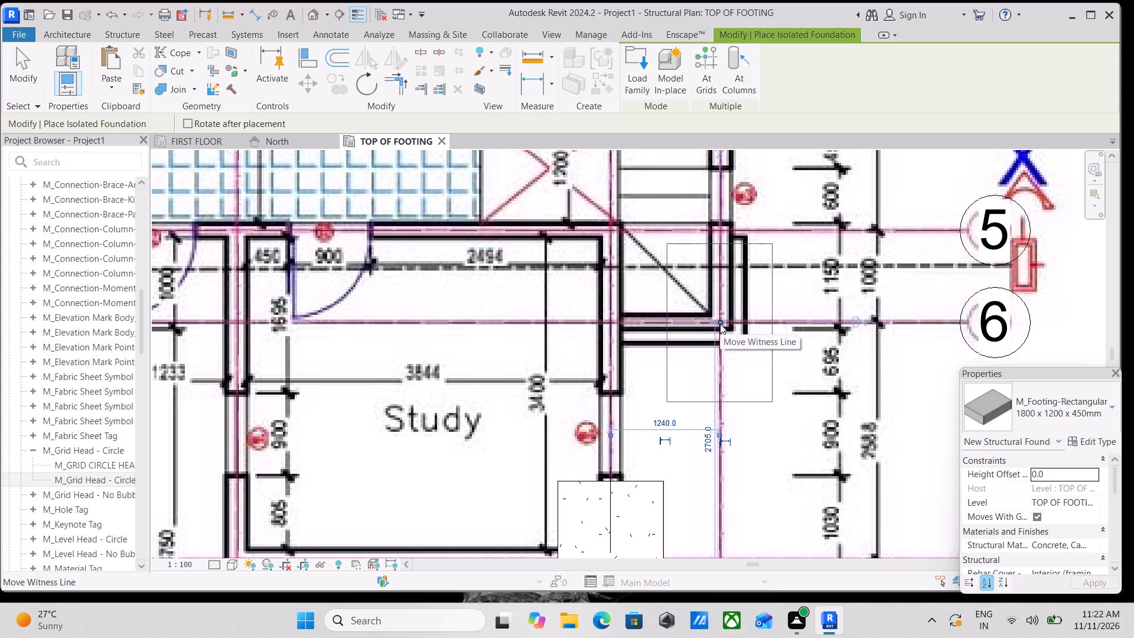
pyautogui.scroll(-2, 720, 324)
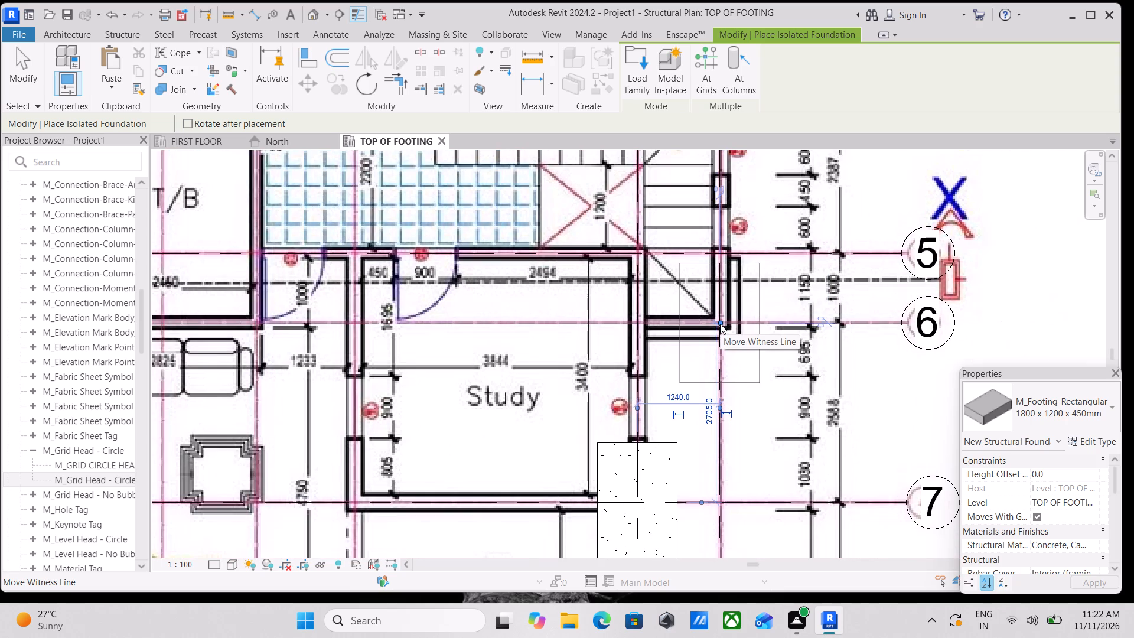
pyautogui.scroll(-4, 720, 324)
pyautogui.moveTo(716, 324); pyautogui.dragTo(731, 355, button='middle')
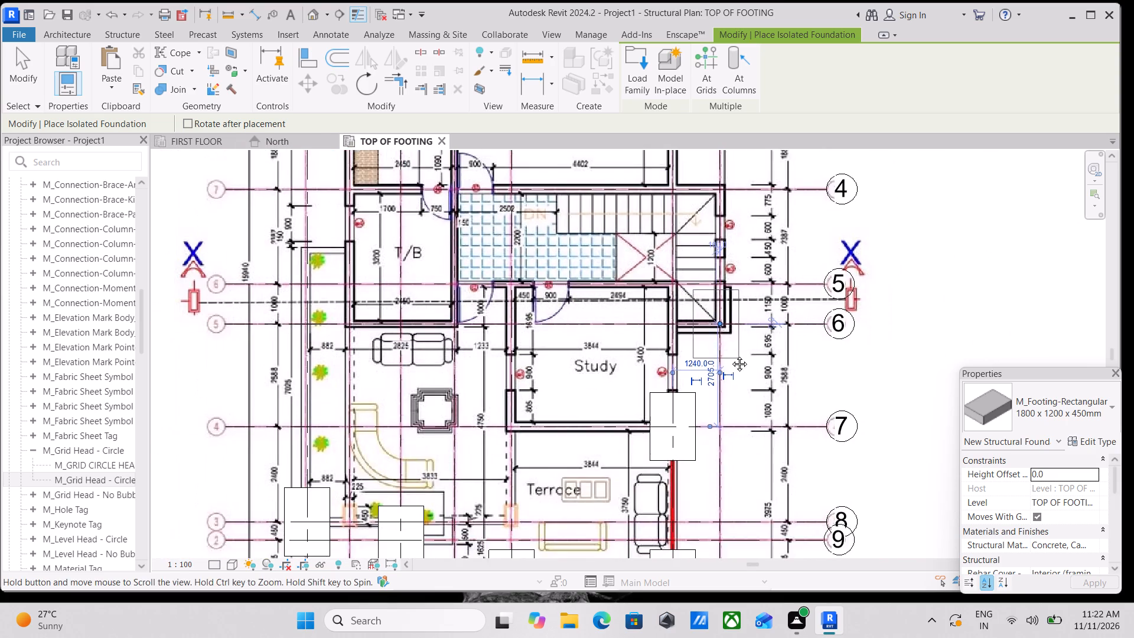
pyautogui.moveTo(731, 355); pyautogui.dragTo(782, 502, button='middle')
pyautogui.moveTo(759, 325); pyautogui.dragTo(761, 373, button='middle')
pyautogui.scroll(3, 740, 422)
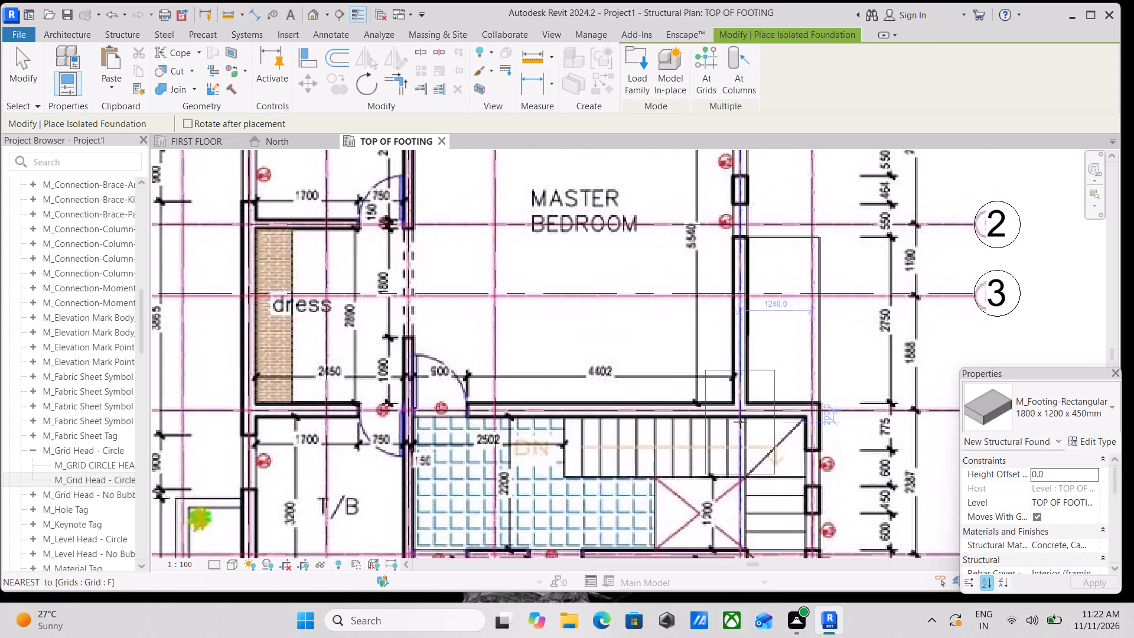
pyautogui.scroll(1, 740, 422)
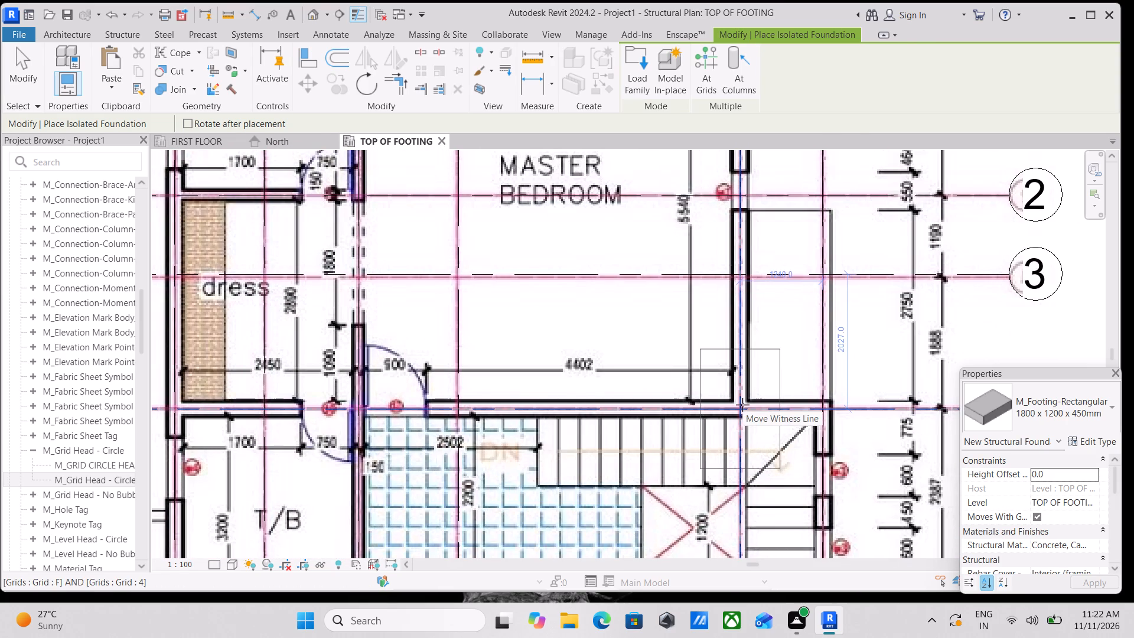
pyautogui.click(742, 405)
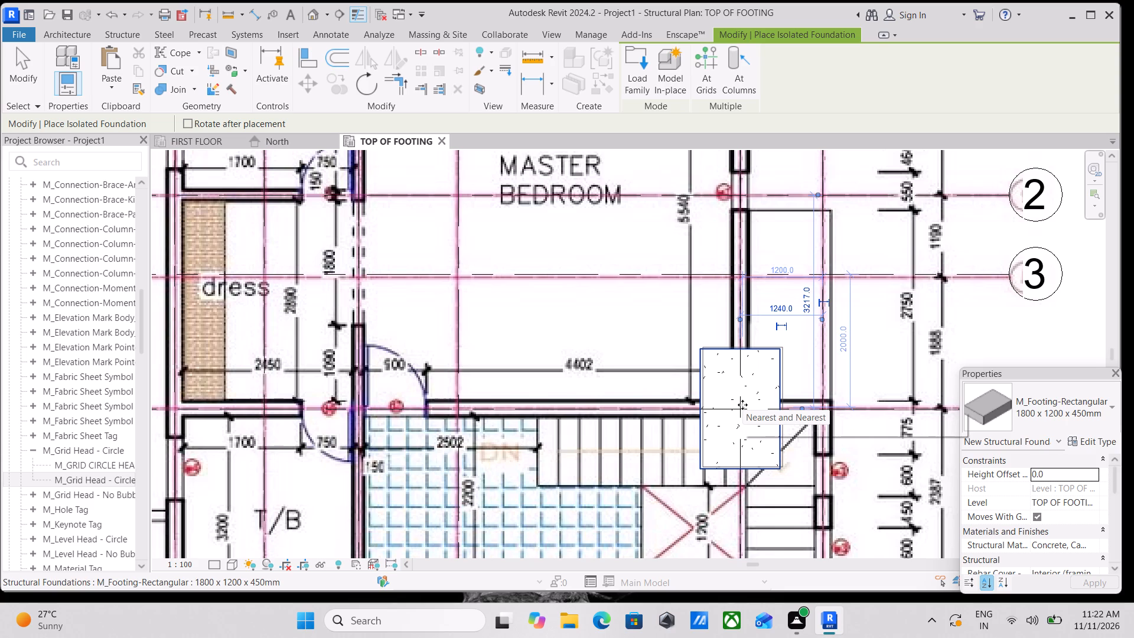
# Place an 1800 x 1200 x 450mm footing where grid F meets grid 1, at the master bedroom's outer corner.
pyautogui.moveTo(743, 401); pyautogui.dragTo(741, 540, button='middle')
pyautogui.moveTo(752, 368); pyautogui.dragTo(761, 466, button='middle')
pyautogui.moveTo(762, 334); pyautogui.dragTo(762, 424, button='middle')
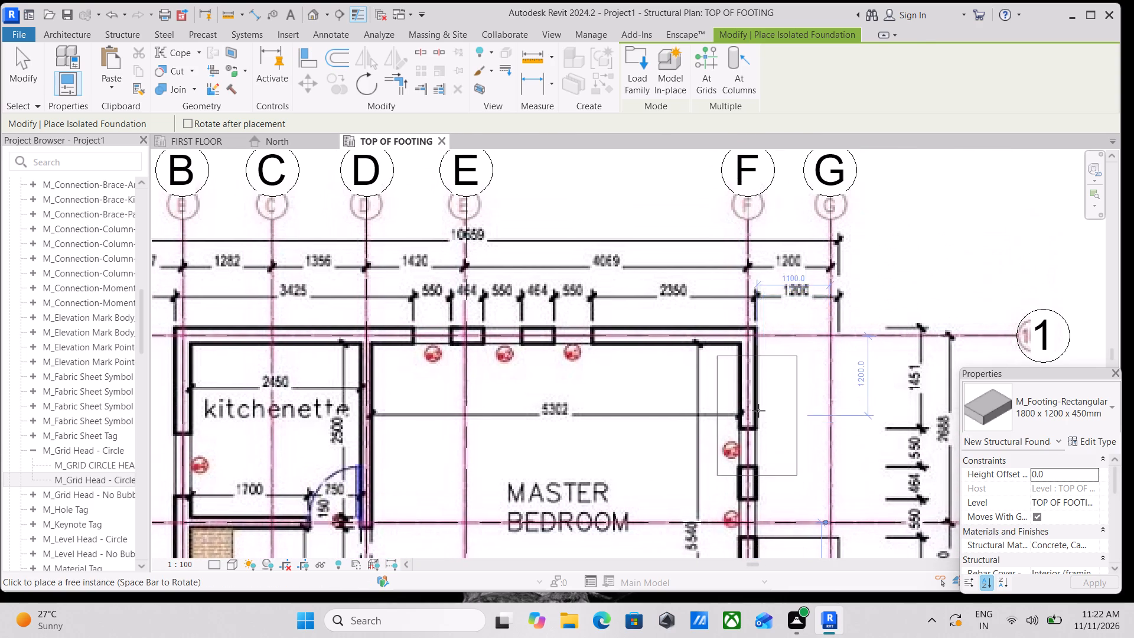
pyautogui.scroll(5, 758, 411)
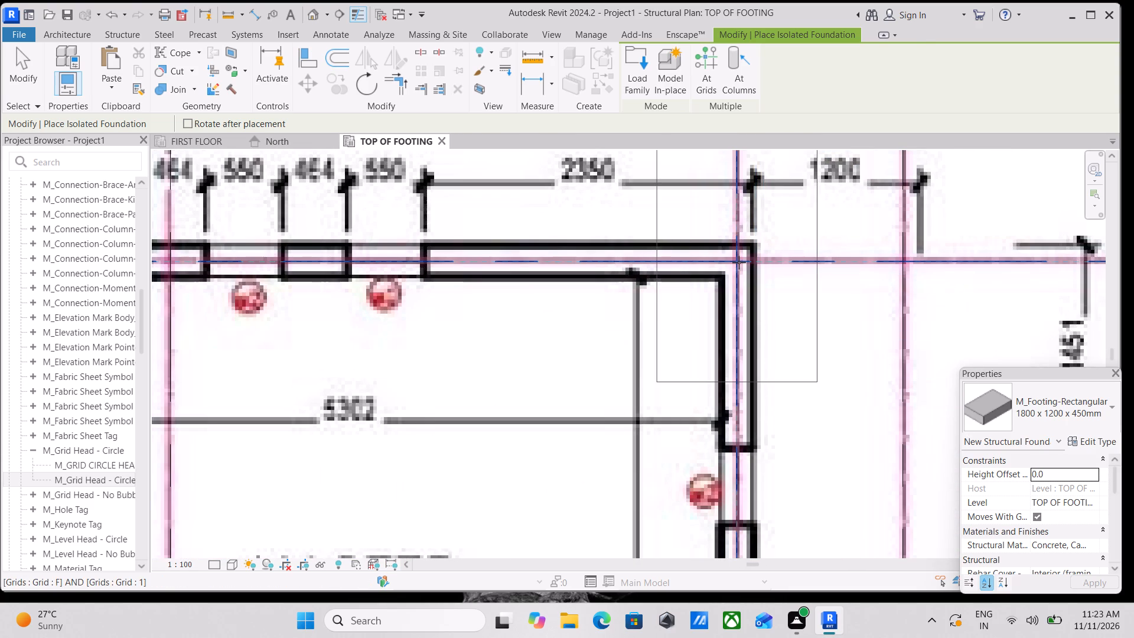
pyautogui.click(739, 262)
# Place 1800 x 1200 x 450mm footings on grid 1 at grid B by the kitchenette and grid E by the master bedroom.
pyautogui.scroll(-10, 767, 292)
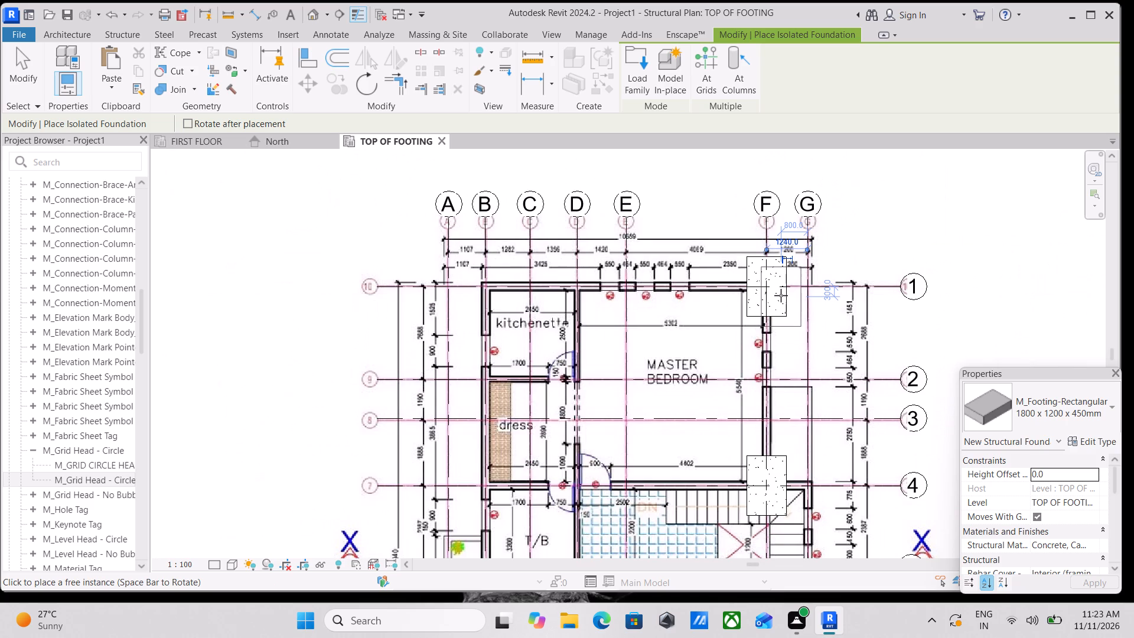
pyautogui.scroll(4, 763, 295)
pyautogui.scroll(2, 561, 323)
pyautogui.moveTo(568, 334); pyautogui.dragTo(636, 382, button='middle')
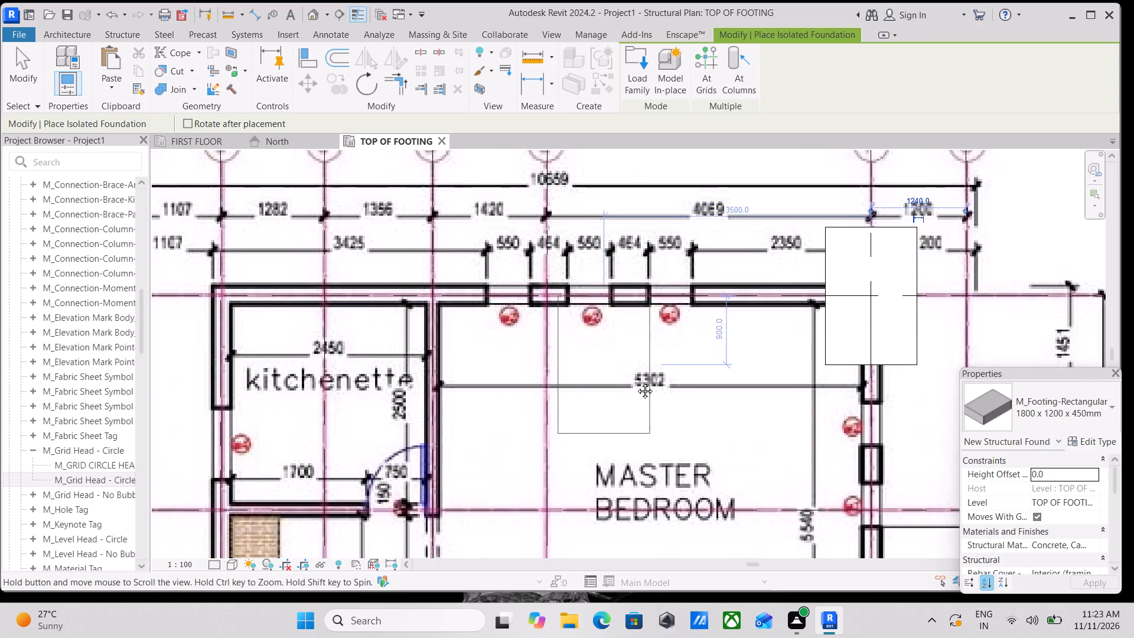
pyautogui.moveTo(636, 382); pyautogui.dragTo(689, 399, button='middle')
pyautogui.scroll(3, 629, 331)
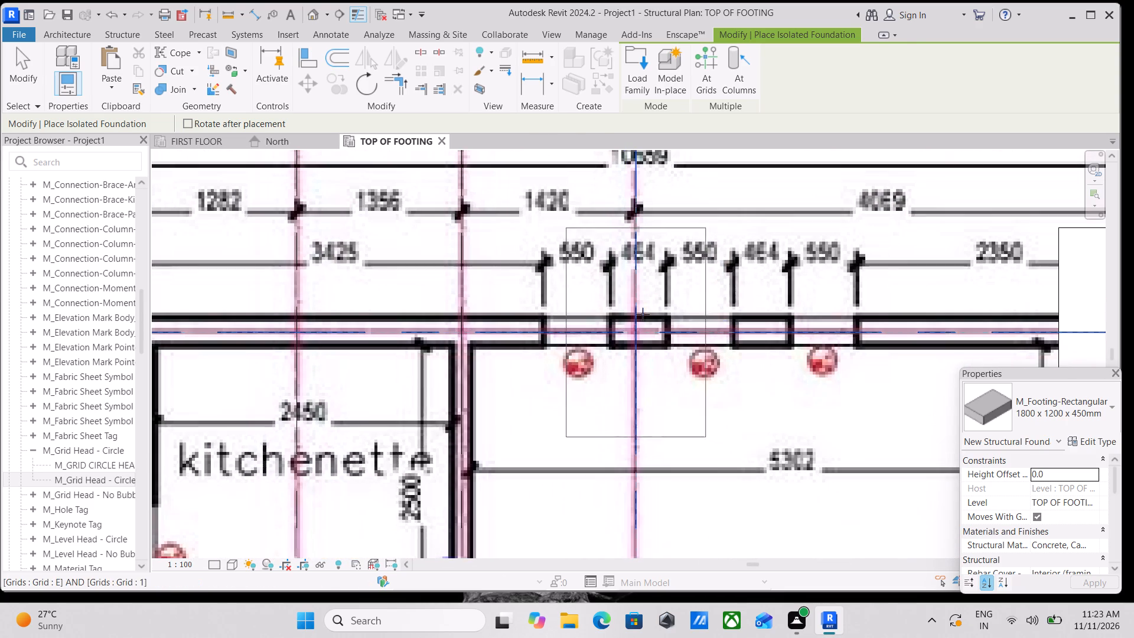
pyautogui.scroll(-3, 634, 331)
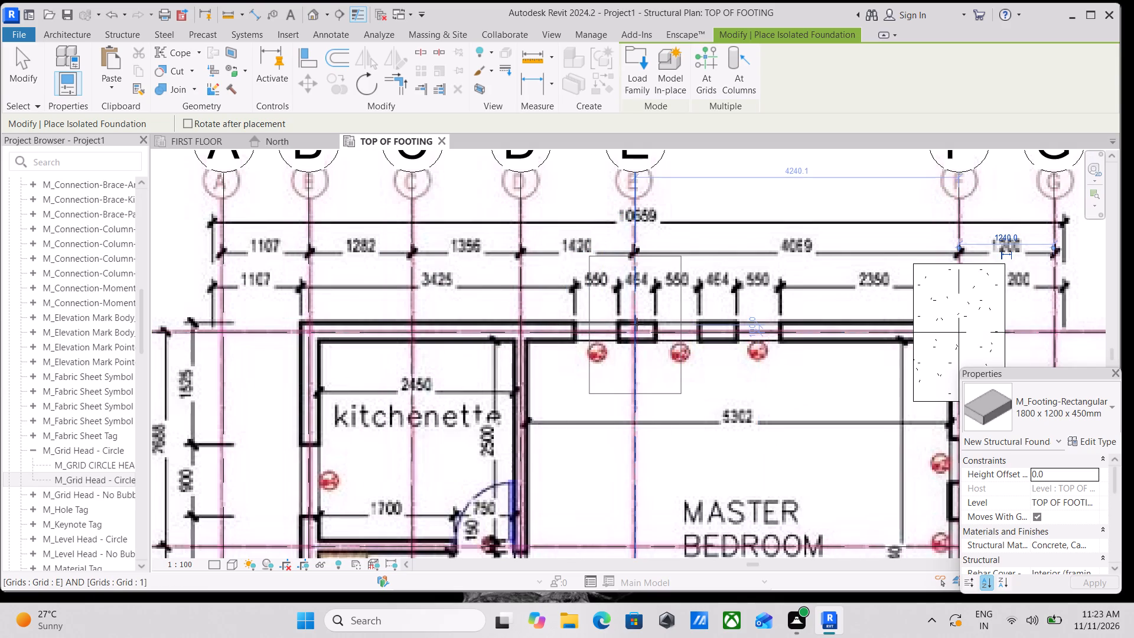
pyautogui.click(307, 330)
pyautogui.scroll(-3, 405, 315)
pyautogui.moveTo(405, 315); pyautogui.dragTo(315, 324, button='middle')
pyautogui.scroll(4, 369, 355)
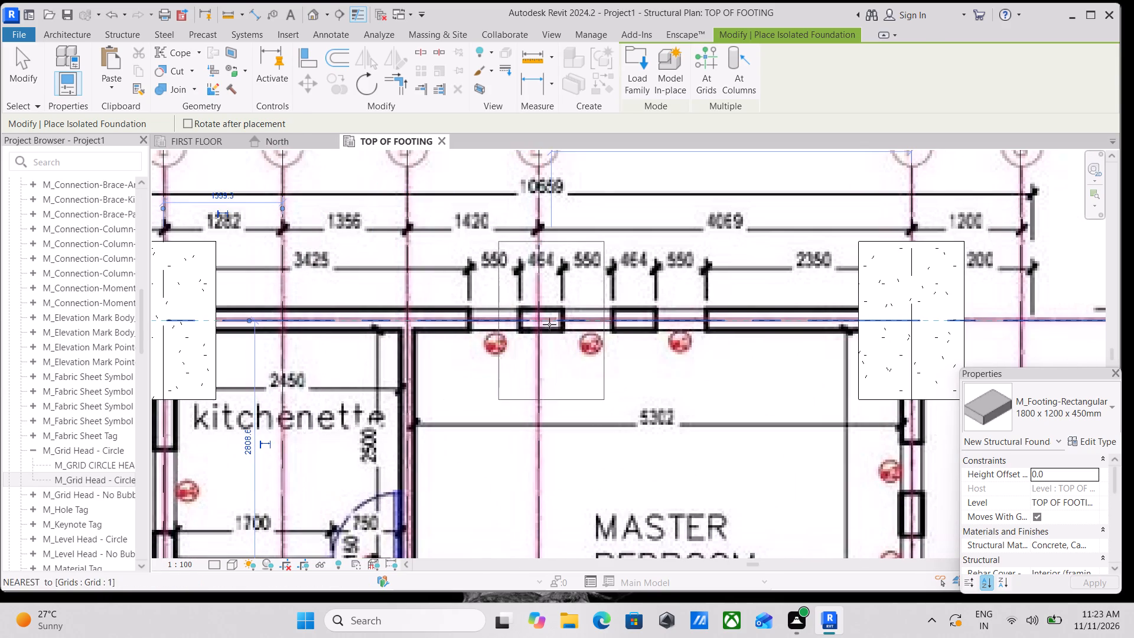
pyautogui.click(537, 320)
# Place an 1800 x 1200 x 450mm footing where grid B meets grid 6, at the T/B room's lower outer corner.
pyautogui.scroll(-4, 537, 320)
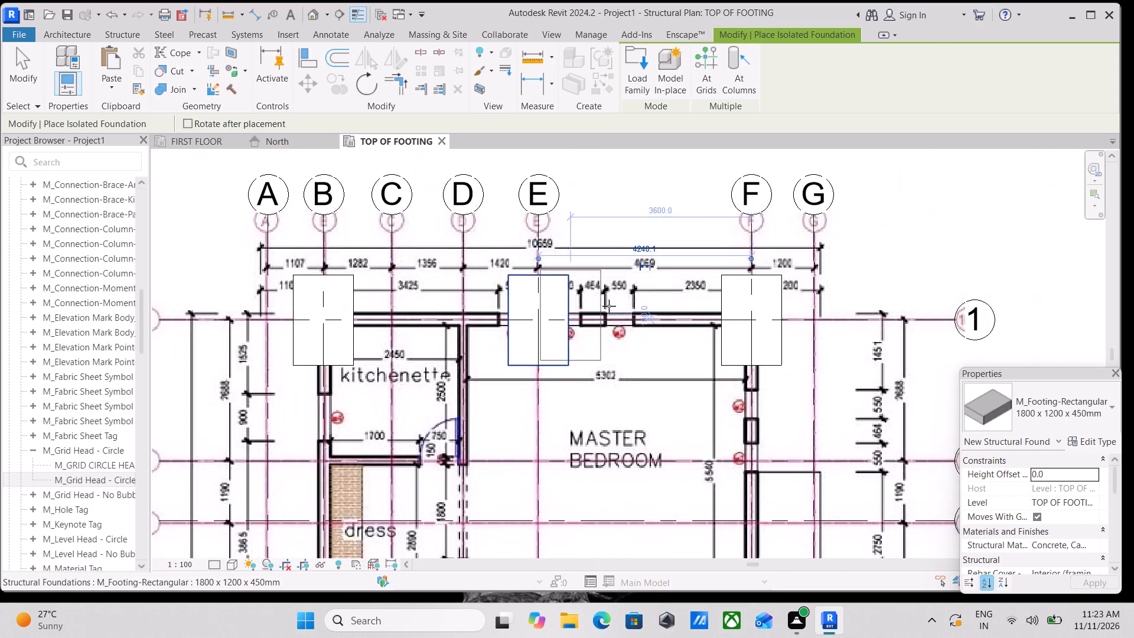
pyautogui.scroll(-3, 623, 301)
pyautogui.moveTo(623, 301); pyautogui.dragTo(626, 258, button='middle')
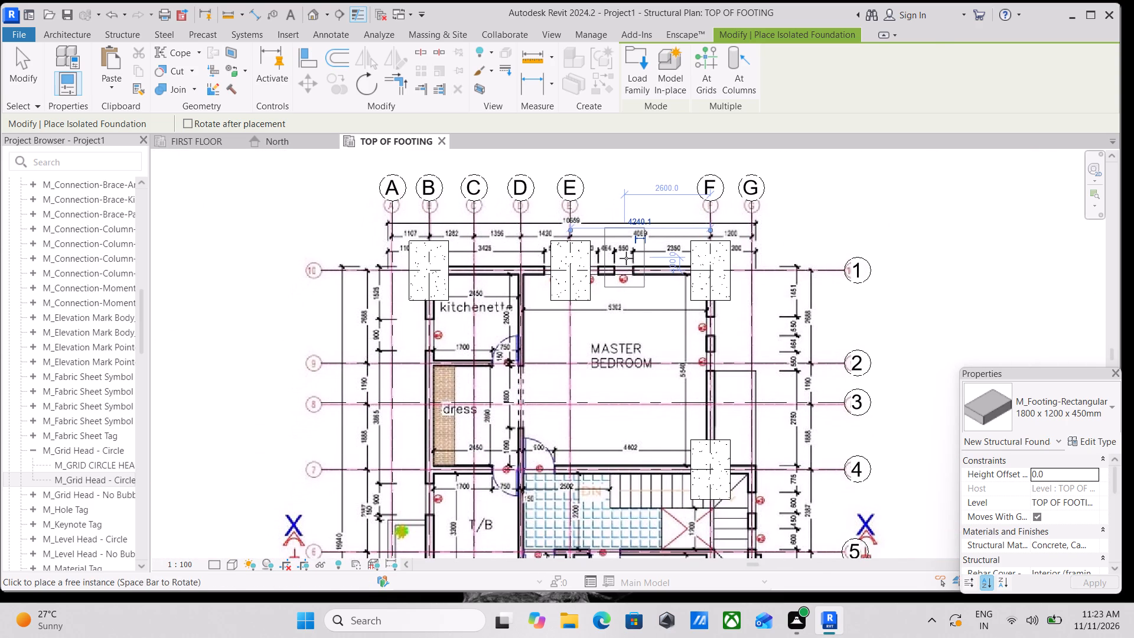
pyautogui.scroll(-4, 603, 315)
pyautogui.moveTo(618, 324); pyautogui.dragTo(599, 236, button='middle')
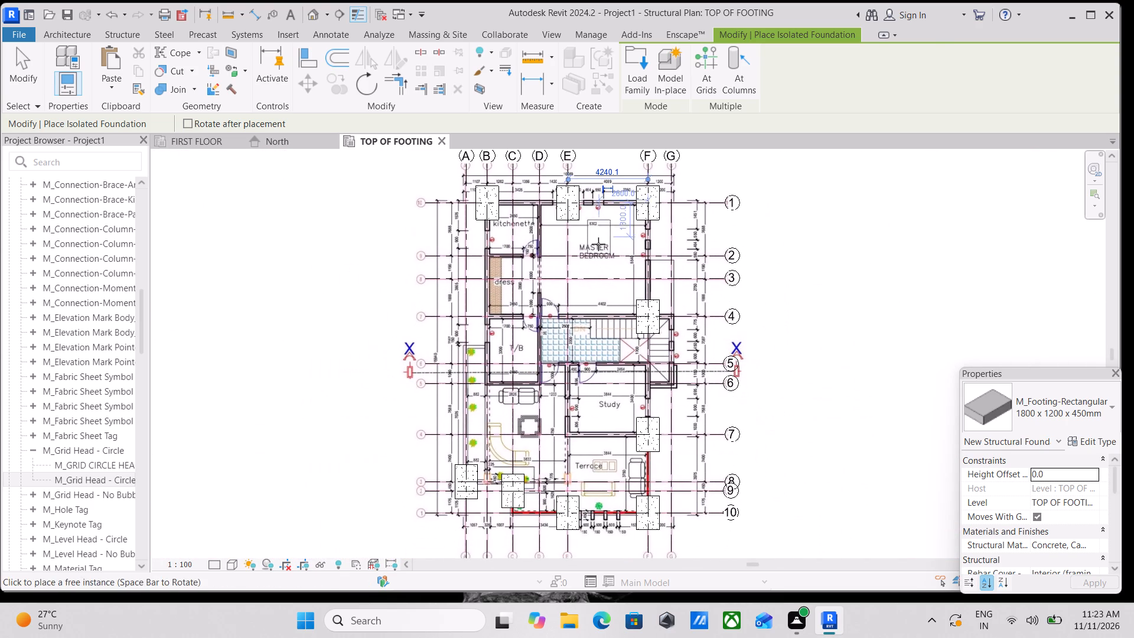
pyautogui.moveTo(546, 342); pyautogui.dragTo(575, 275, button='middle')
pyautogui.scroll(-2, 587, 300)
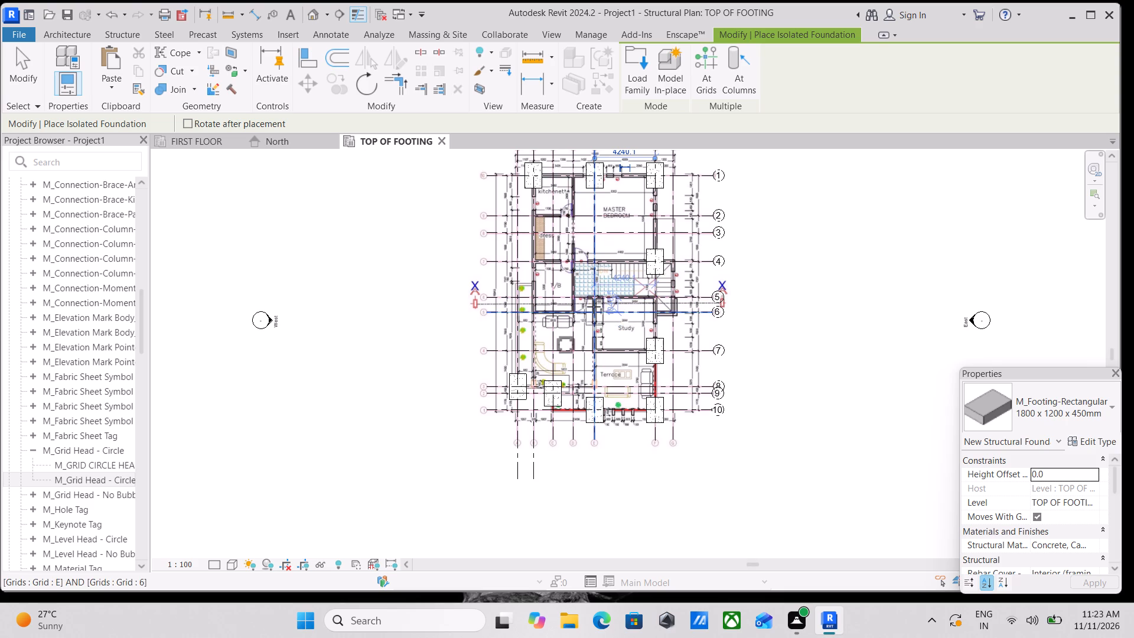
pyautogui.scroll(3, 593, 314)
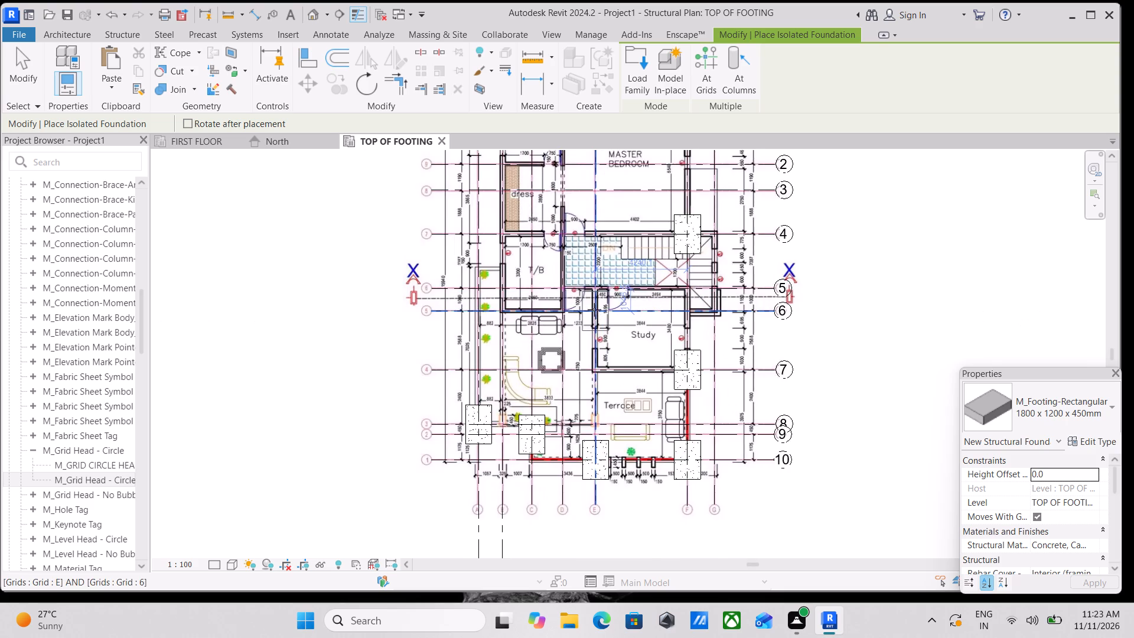
pyautogui.scroll(7, 594, 310)
pyautogui.scroll(-2, 383, 352)
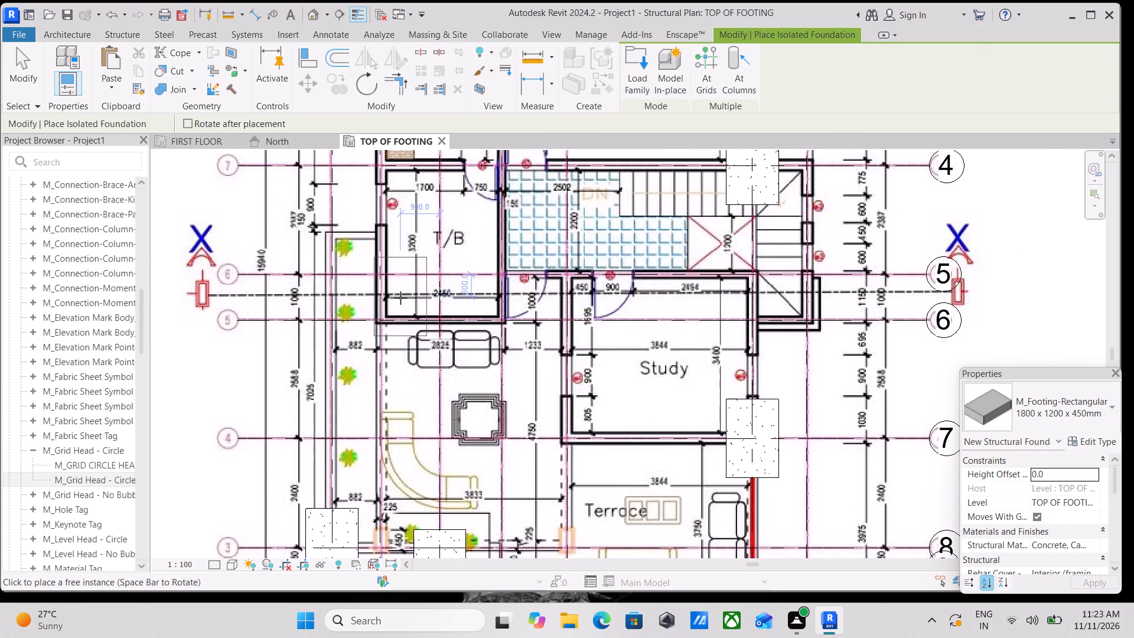
pyautogui.scroll(4, 392, 301)
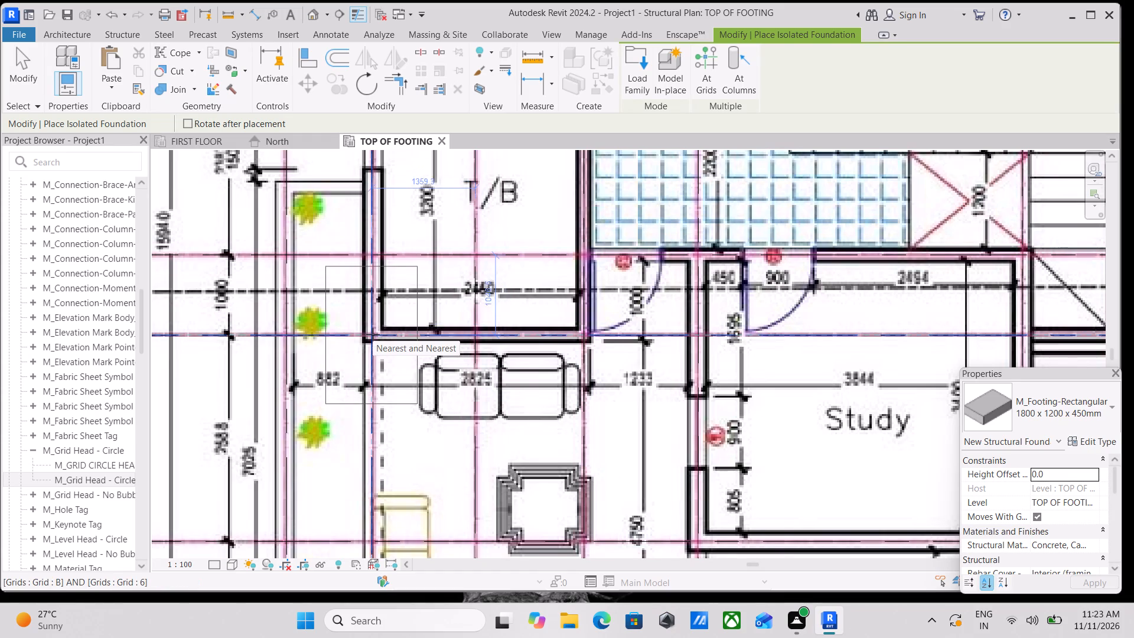
pyautogui.click(373, 334)
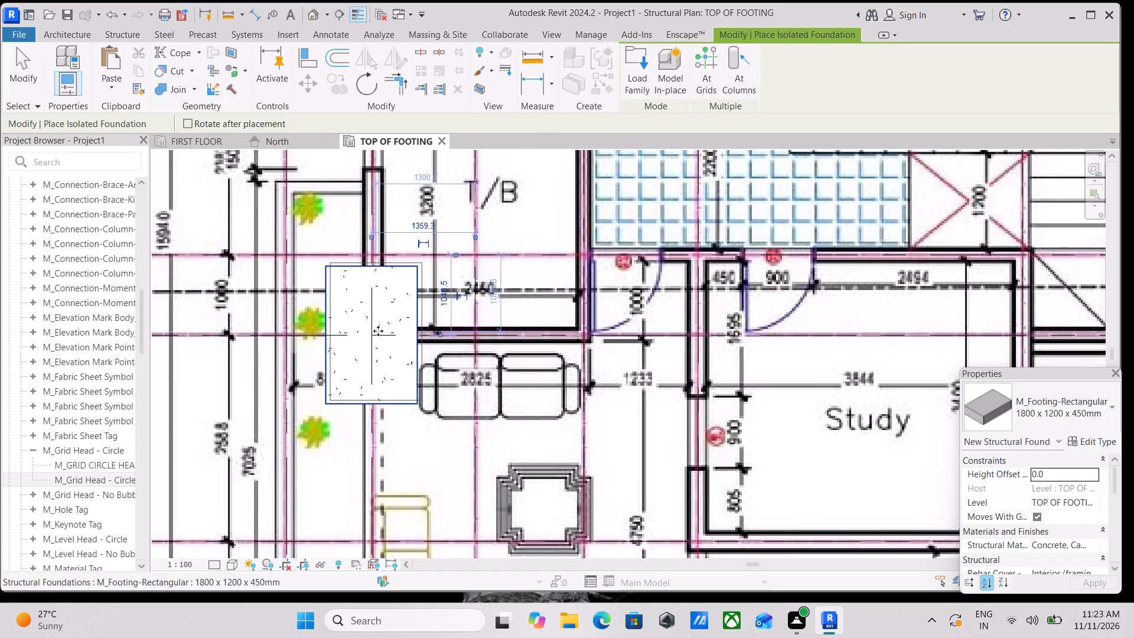
# Place 1800 x 1200 x 450mm footings on grid B at grids 4 and 2, at both ends of the dress room's outer wall.
pyautogui.scroll(-4, 378, 331)
pyautogui.moveTo(411, 268); pyautogui.dragTo(416, 412, button='middle')
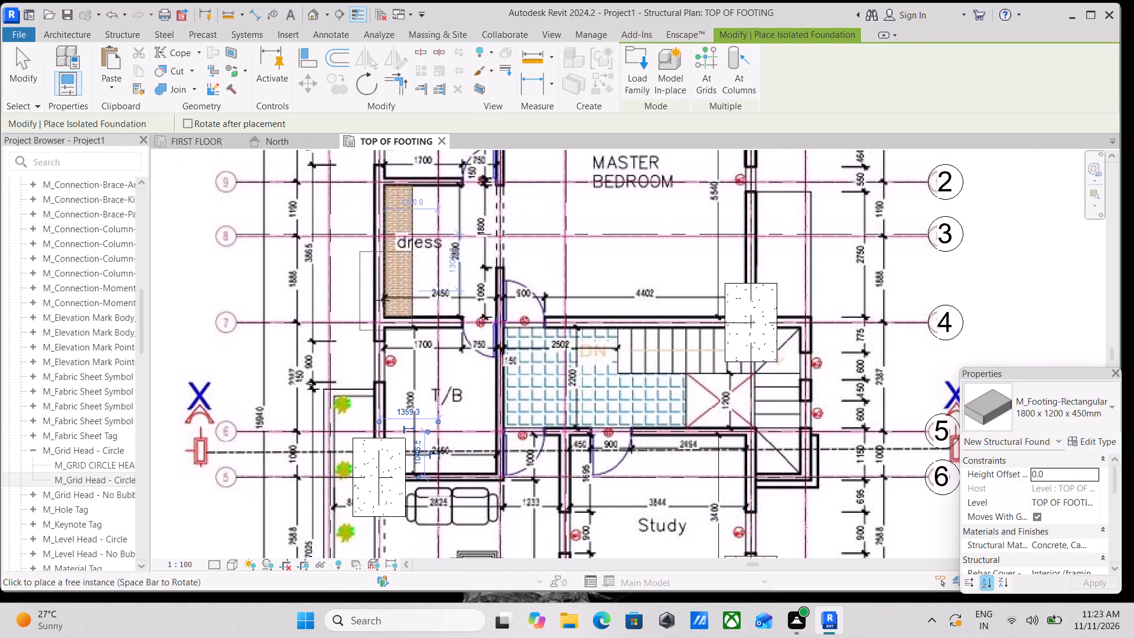
pyautogui.scroll(3, 374, 317)
pyautogui.click(383, 324)
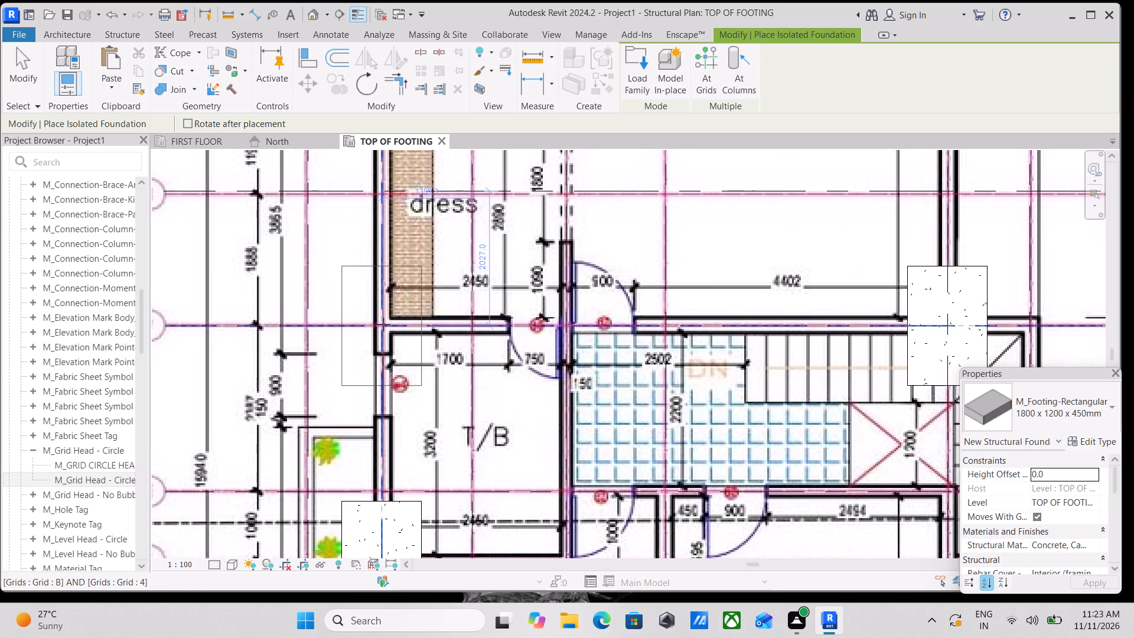
pyautogui.scroll(-3, 388, 317)
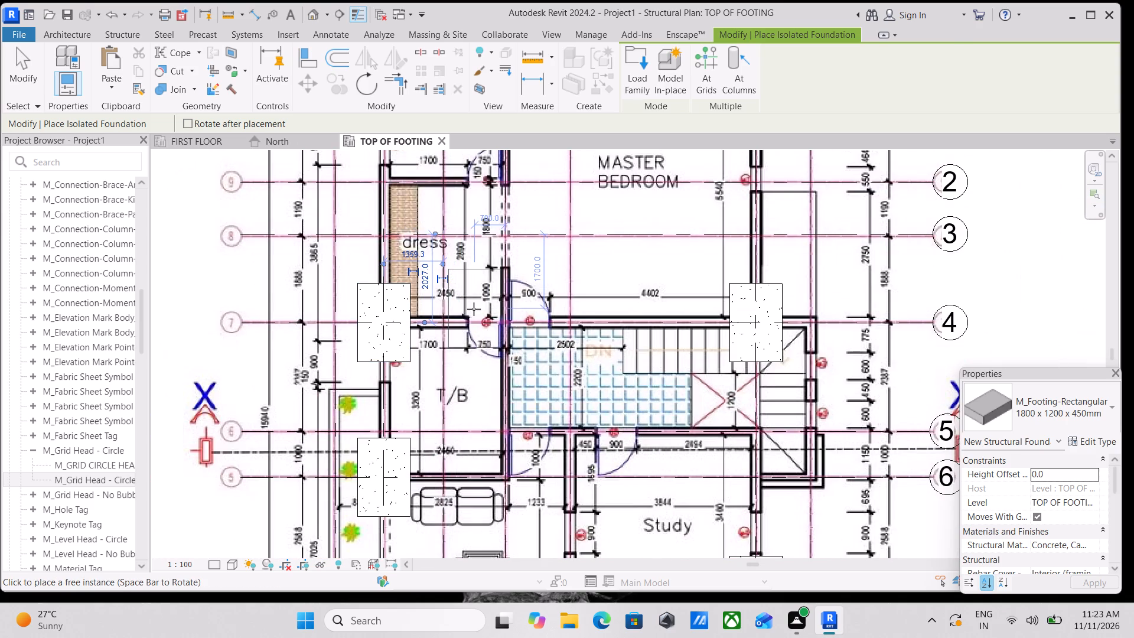
pyautogui.moveTo(474, 309); pyautogui.dragTo(459, 437, button='middle')
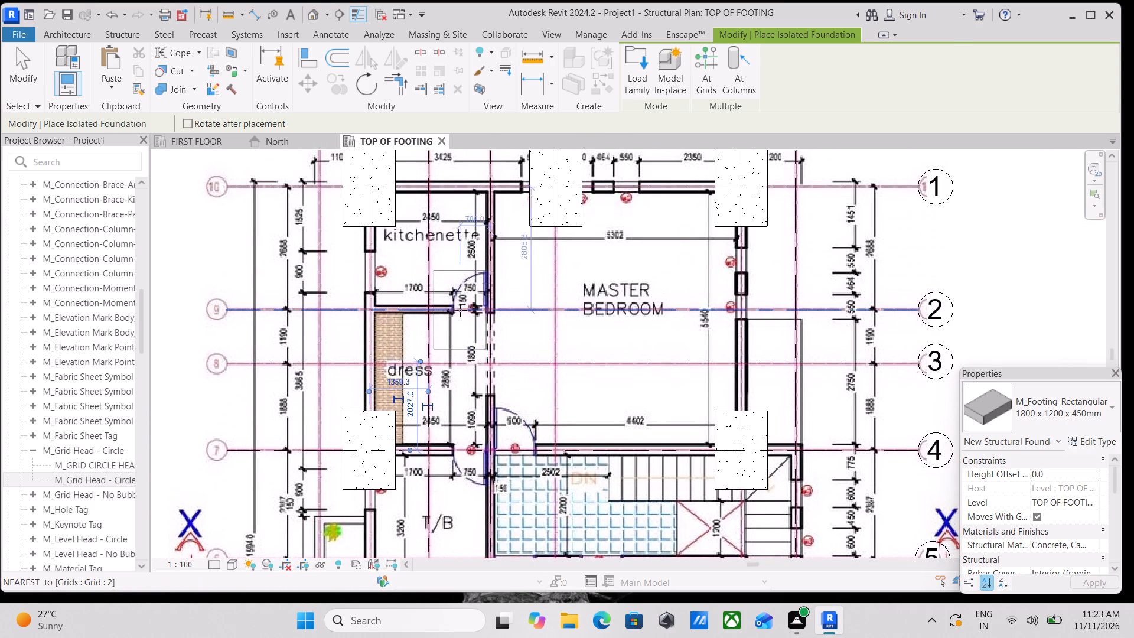
pyautogui.scroll(4, 394, 305)
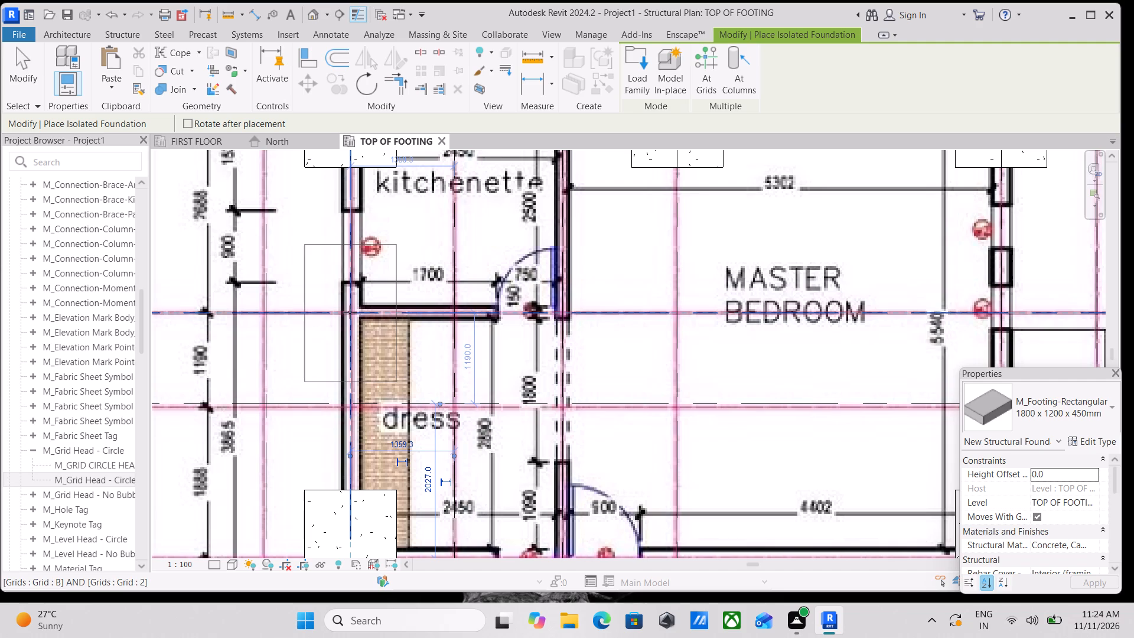
pyautogui.click(350, 312)
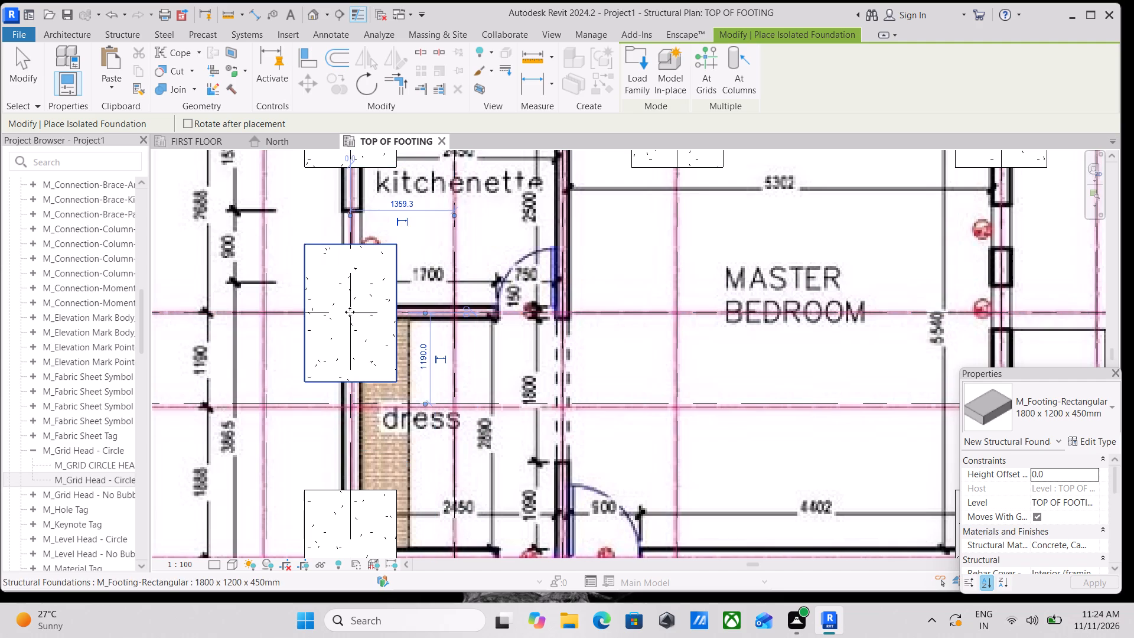
# Place 1800 x 1200 x 450mm footings on grid 2 at grids D and F, on both sides of the master bedroom.
pyautogui.scroll(-5, 372, 303)
pyautogui.moveTo(413, 295); pyautogui.dragTo(382, 344, button='middle')
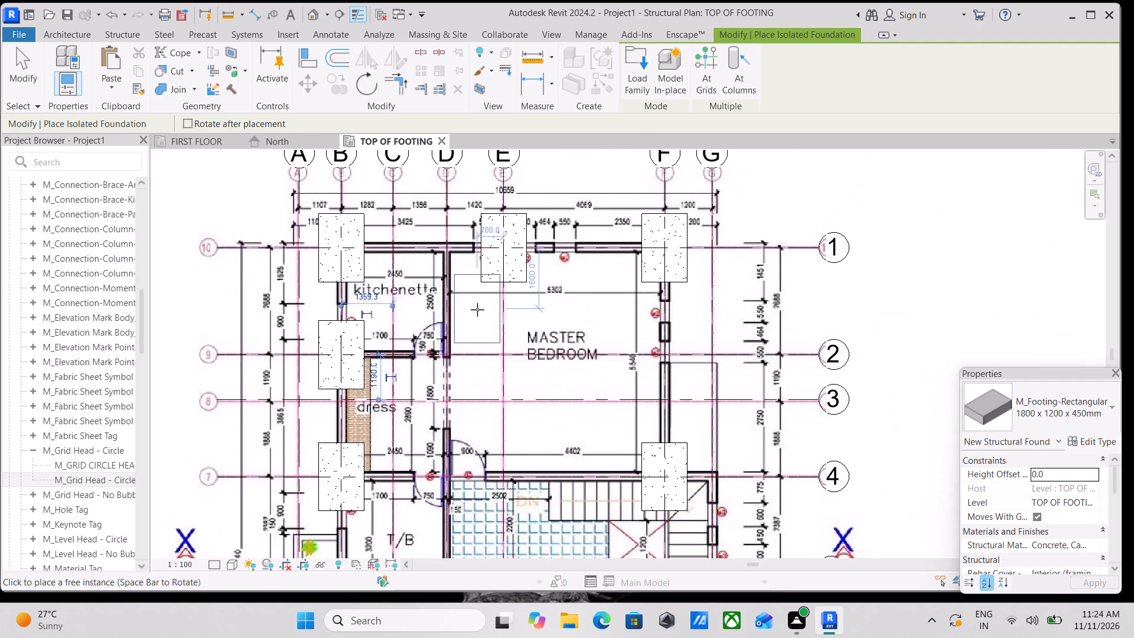
pyautogui.scroll(3, 592, 358)
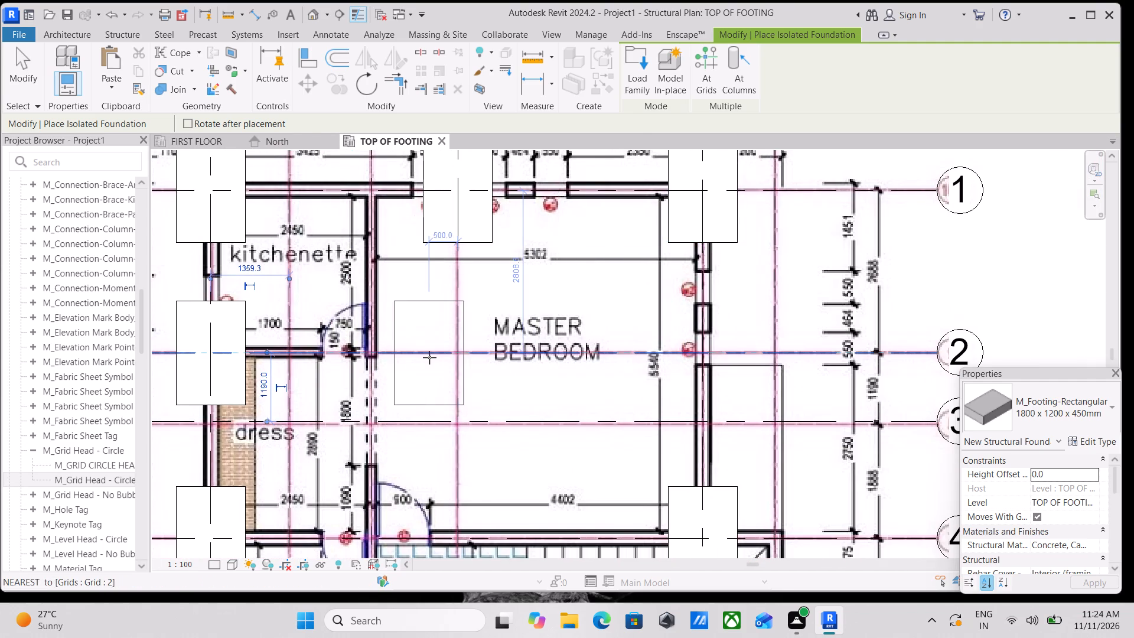
pyautogui.moveTo(429, 357); pyautogui.dragTo(509, 362, button='middle')
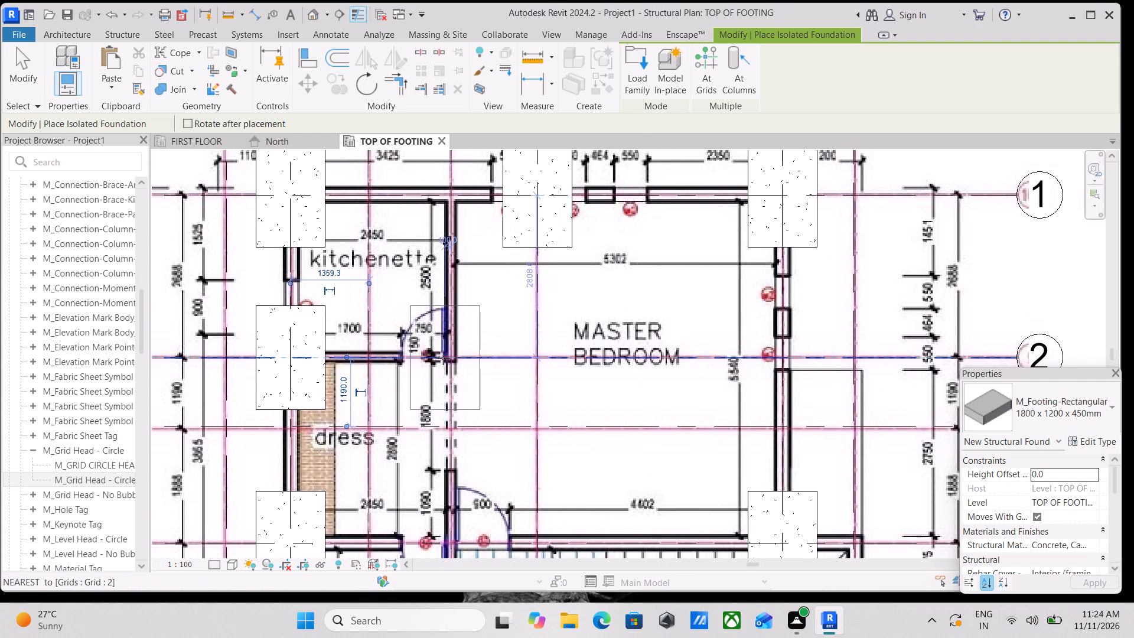
pyautogui.scroll(-2, 469, 353)
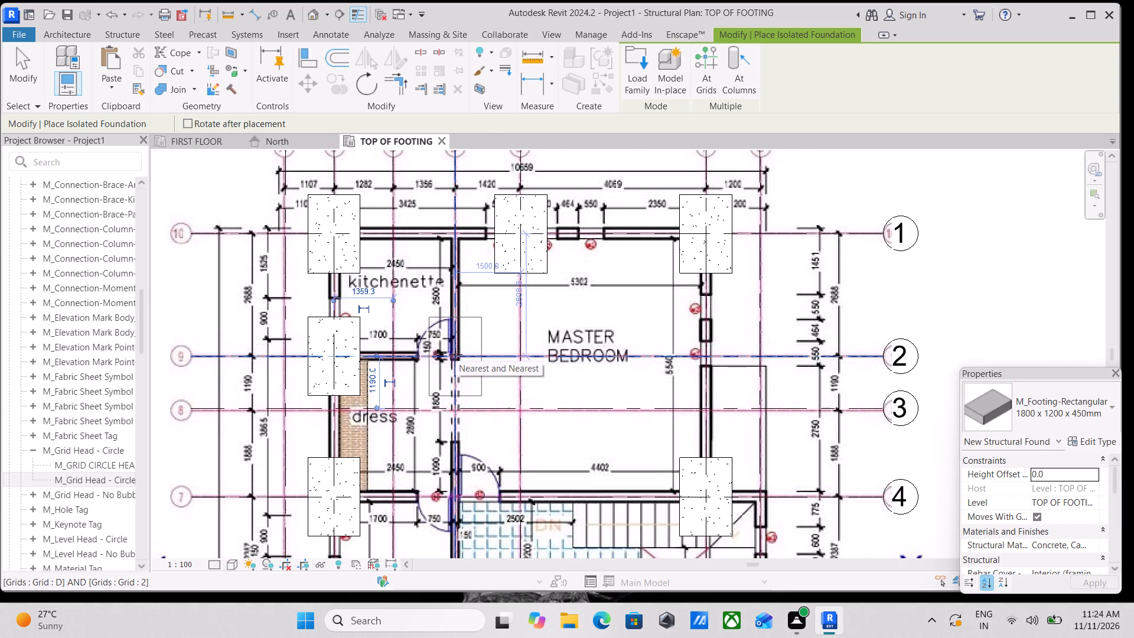
pyautogui.click(455, 354)
pyautogui.scroll(-2, 528, 334)
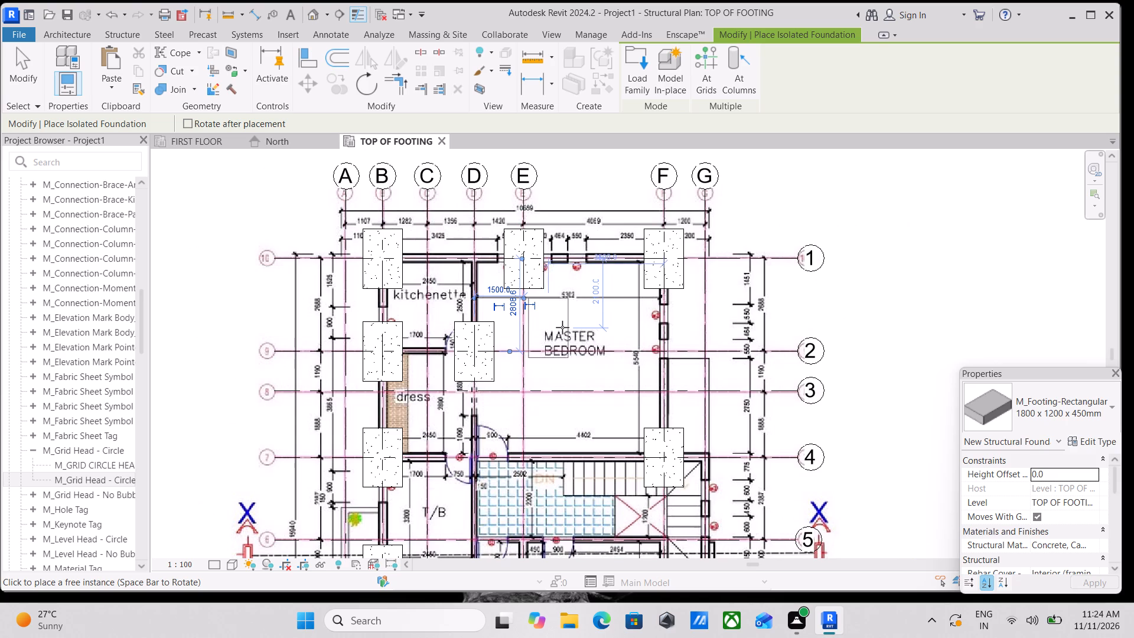
pyautogui.scroll(3, 576, 330)
pyautogui.scroll(3, 636, 382)
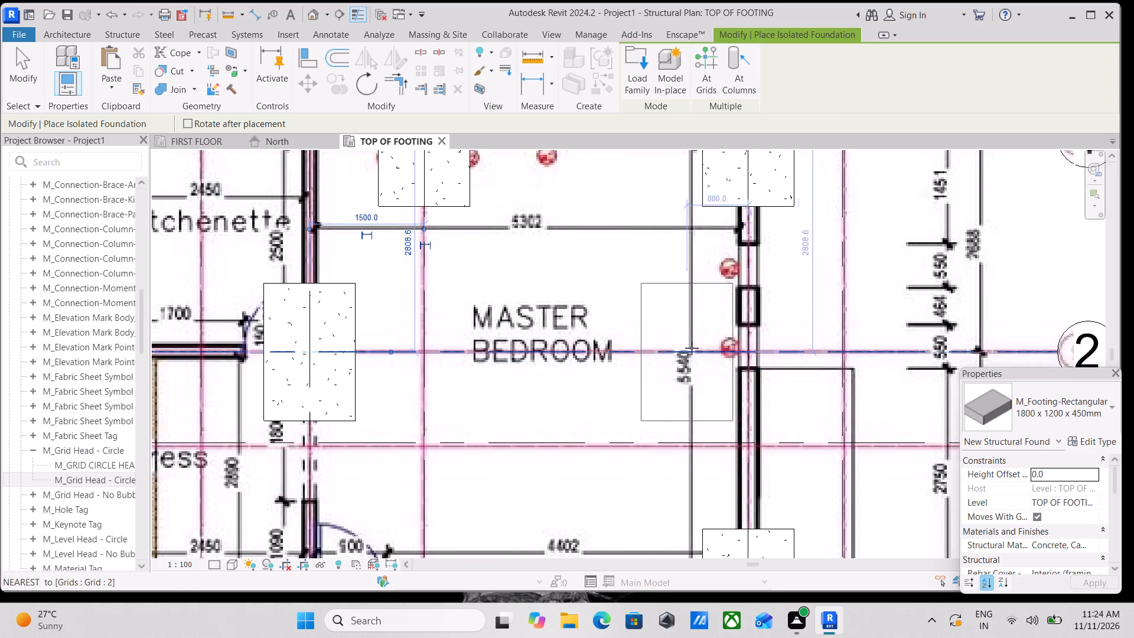
pyautogui.click(751, 354)
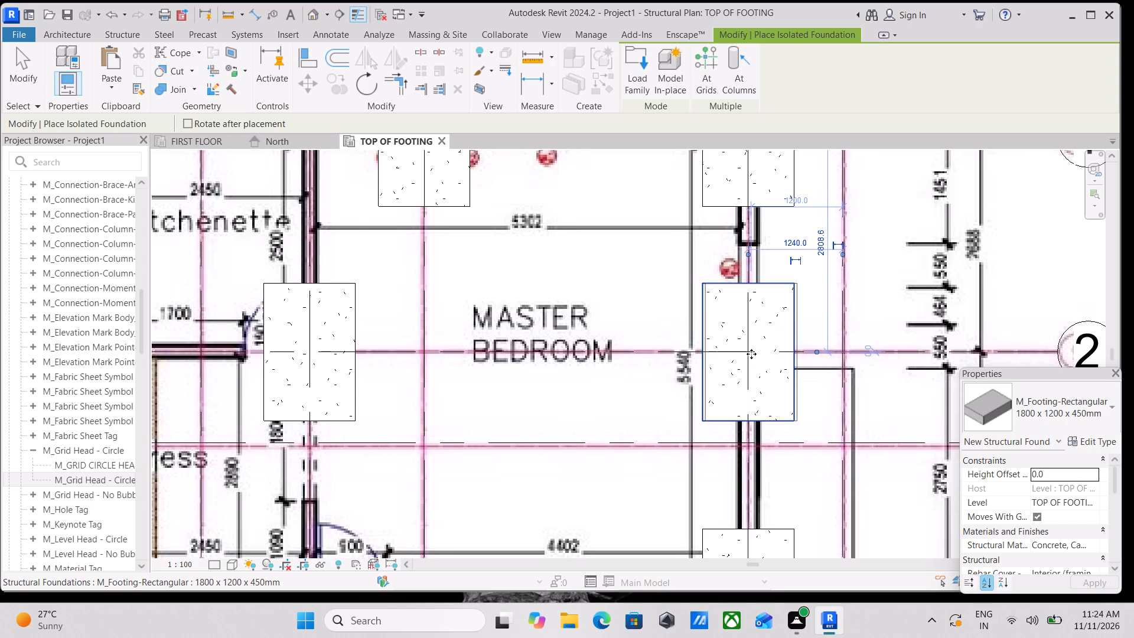
# Place an 1800 x 1200 x 450mm footing where grid E meets grid 7, at the corner between the study and the terrace.
pyautogui.scroll(-1, 751, 354)
pyautogui.scroll(-1, 680, 357)
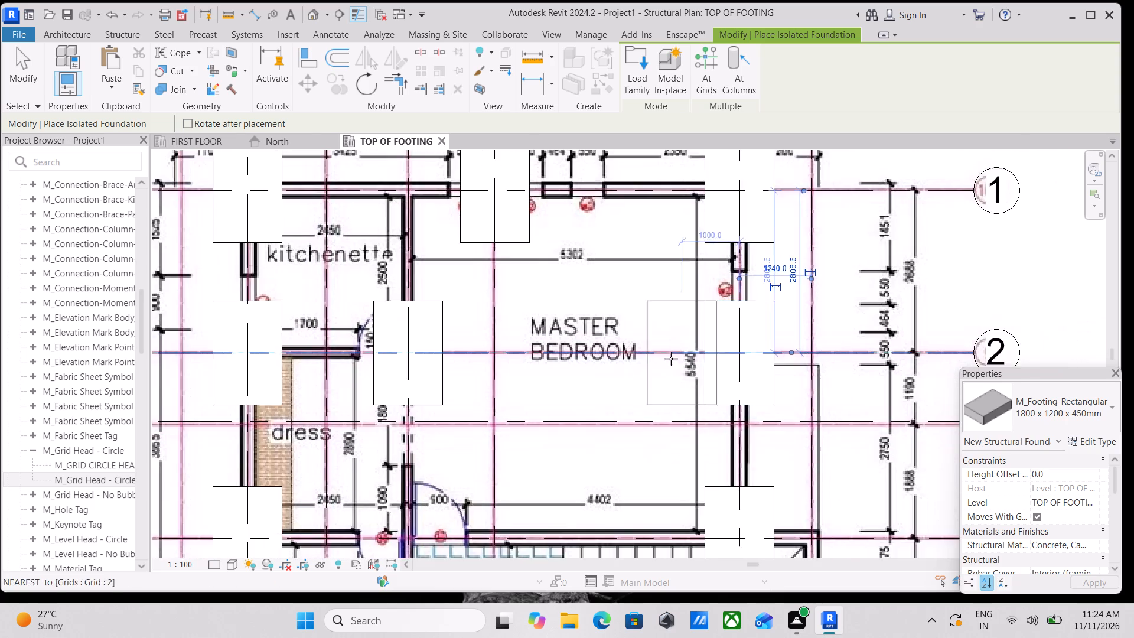
pyautogui.scroll(-2, 671, 359)
pyautogui.moveTo(625, 370); pyautogui.dragTo(684, 243, button='middle')
pyautogui.scroll(1, 684, 243)
pyautogui.scroll(-3, 641, 339)
pyautogui.middleClick(641, 339)
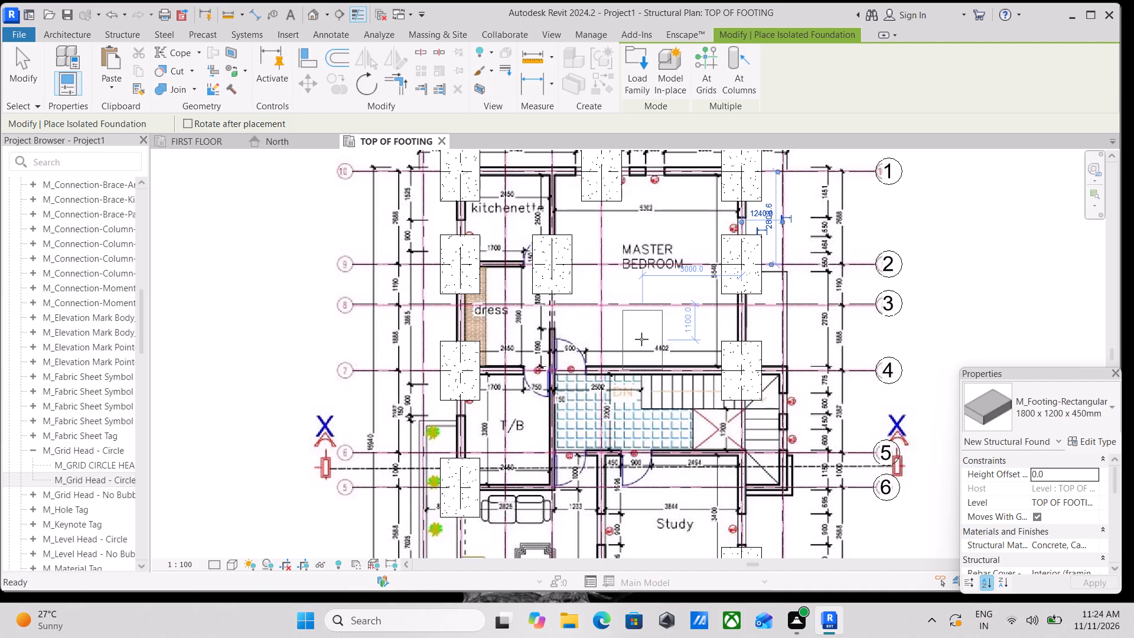
pyautogui.scroll(-3, 641, 340)
pyautogui.moveTo(640, 341); pyautogui.dragTo(655, 241, button='middle')
pyautogui.scroll(5, 611, 372)
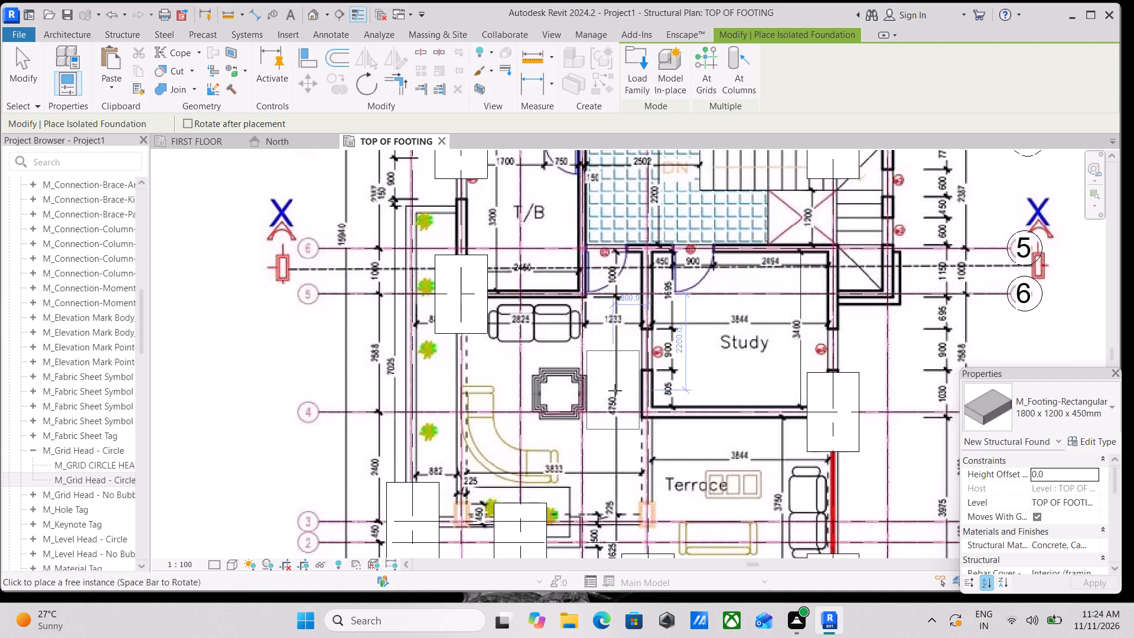
pyautogui.scroll(3, 613, 412)
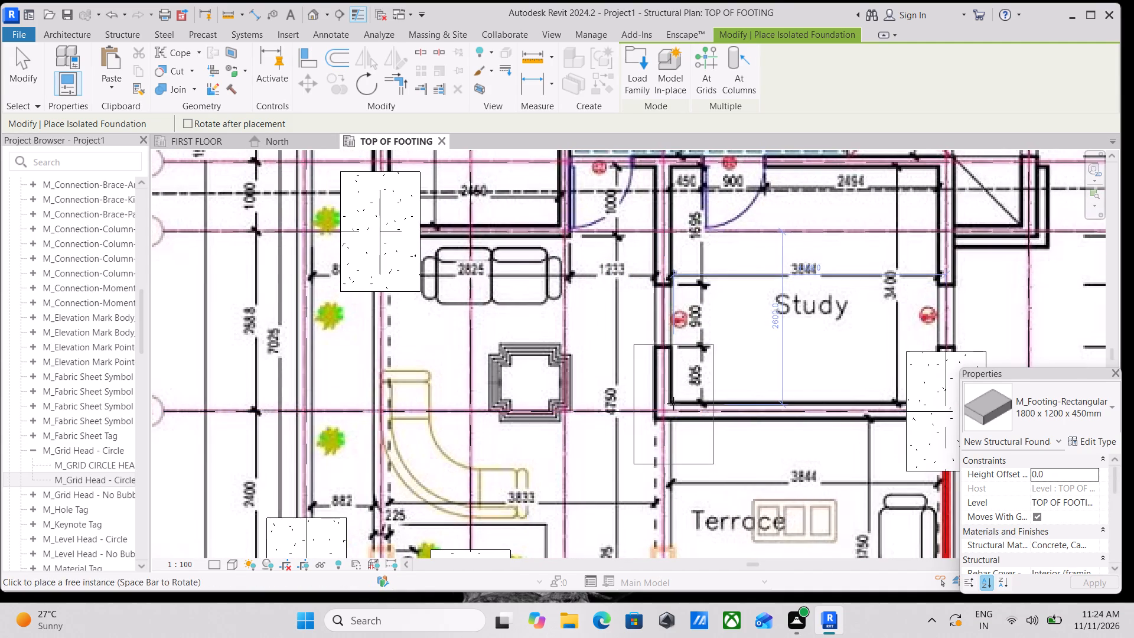
pyautogui.click(670, 405)
# Review the footing layout from the terrace up to the master bedroom for column locations still lacking a footing.
pyautogui.scroll(-2, 670, 401)
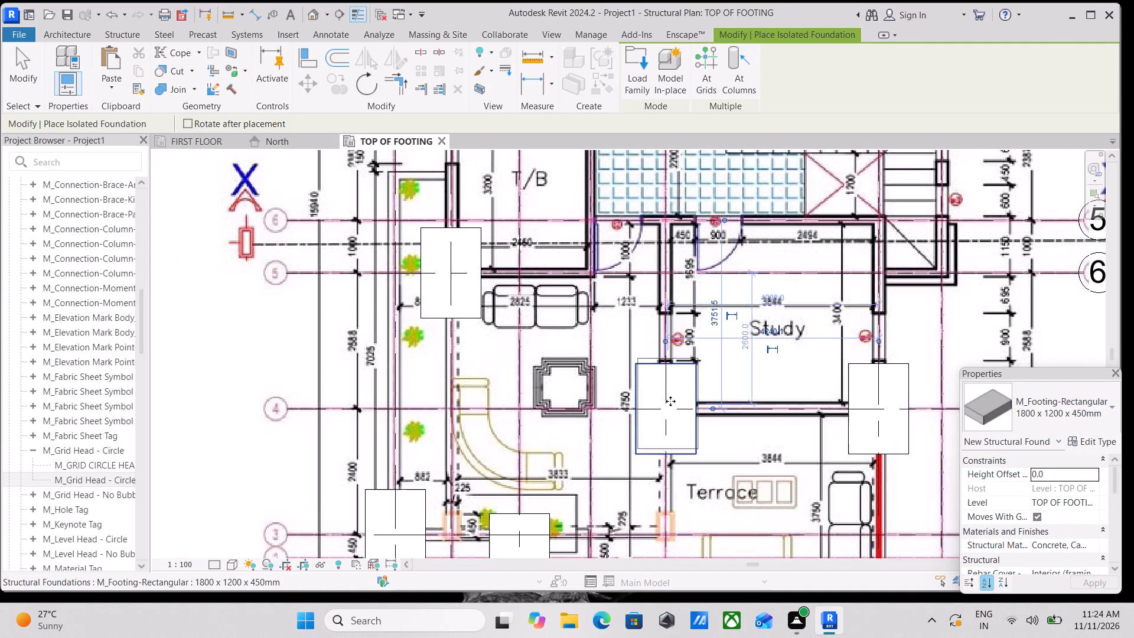
pyautogui.moveTo(449, 378); pyautogui.dragTo(559, 375, button='middle')
pyautogui.scroll(-4, 501, 383)
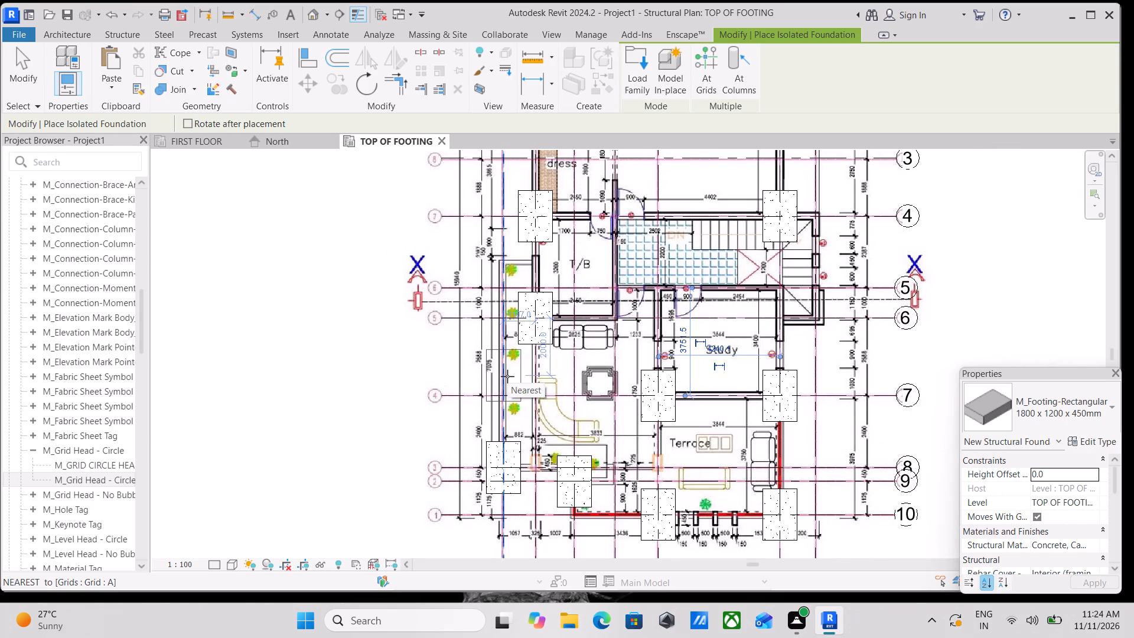
pyautogui.scroll(-4, 531, 374)
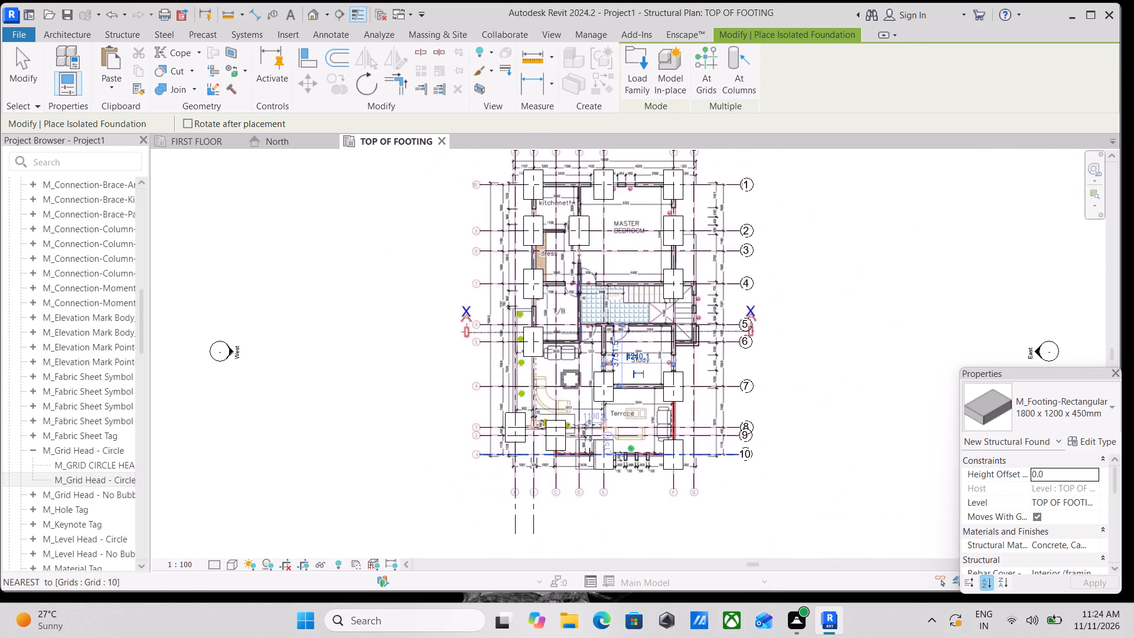
pyautogui.scroll(13, 588, 454)
pyautogui.scroll(-3, 585, 387)
pyautogui.moveTo(586, 386); pyautogui.dragTo(557, 392, button='middle')
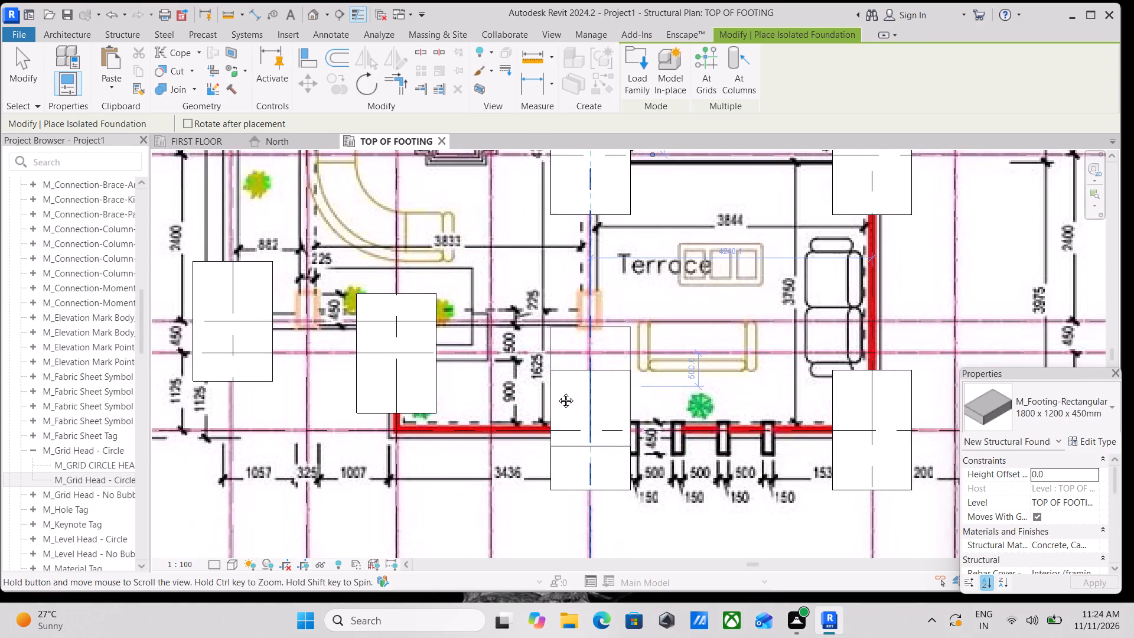
pyautogui.moveTo(557, 392); pyautogui.dragTo(500, 406, button='middle')
pyautogui.moveTo(720, 367); pyautogui.dragTo(697, 464, button='middle')
pyautogui.moveTo(635, 399); pyautogui.dragTo(670, 488, button='middle')
pyautogui.moveTo(647, 399); pyautogui.dragTo(752, 555, button='middle')
pyautogui.moveTo(718, 484); pyautogui.dragTo(743, 532, button='middle')
pyautogui.moveTo(696, 448); pyautogui.dragTo(721, 510, button='middle')
pyautogui.moveTo(701, 405); pyautogui.dragTo(683, 482, button='middle')
pyautogui.scroll(1, 685, 476)
pyautogui.scroll(-4, 685, 473)
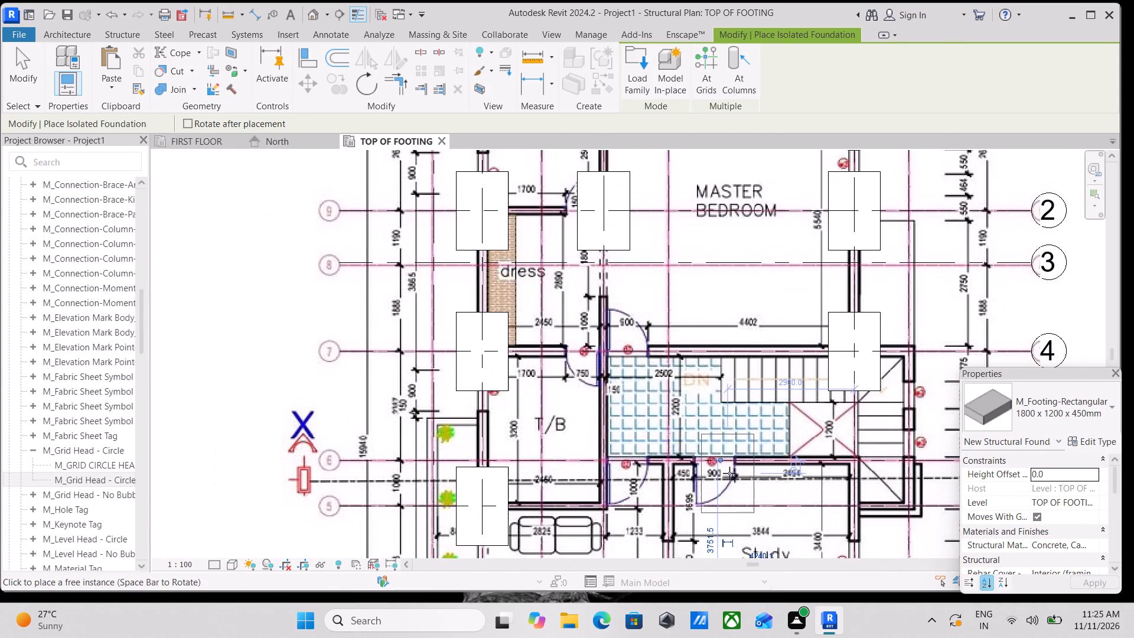
# Place an 1800 x 1200 x 450mm footing where grid F meets grid 5, between the staircase and the study.
pyautogui.moveTo(729, 473); pyautogui.dragTo(625, 380, button='middle')
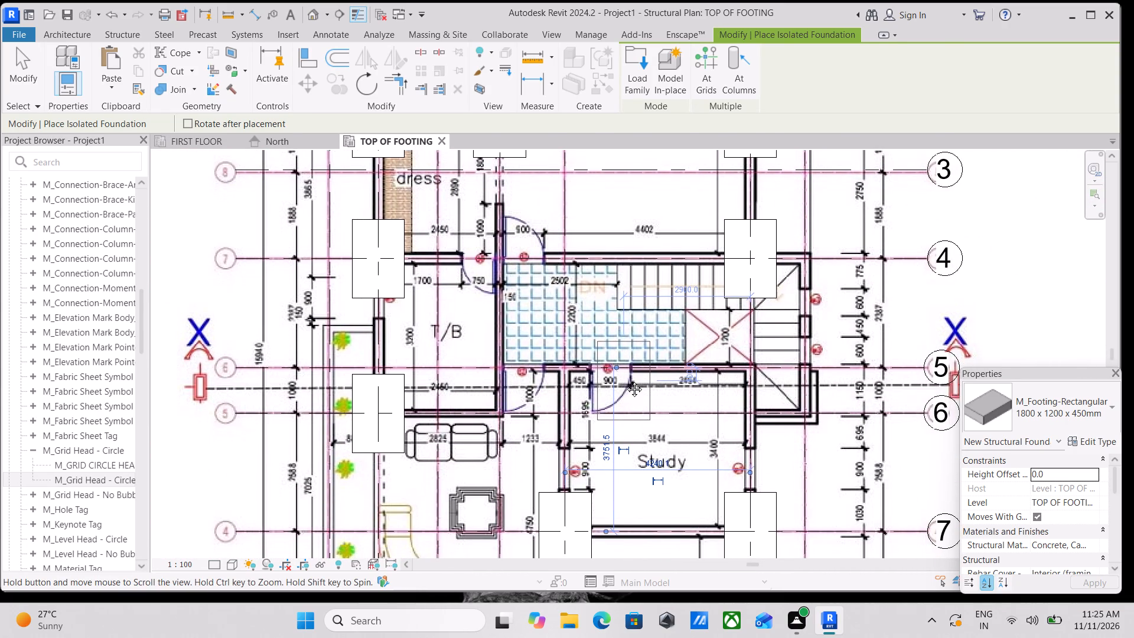
pyautogui.moveTo(625, 380); pyautogui.dragTo(656, 395, button='middle')
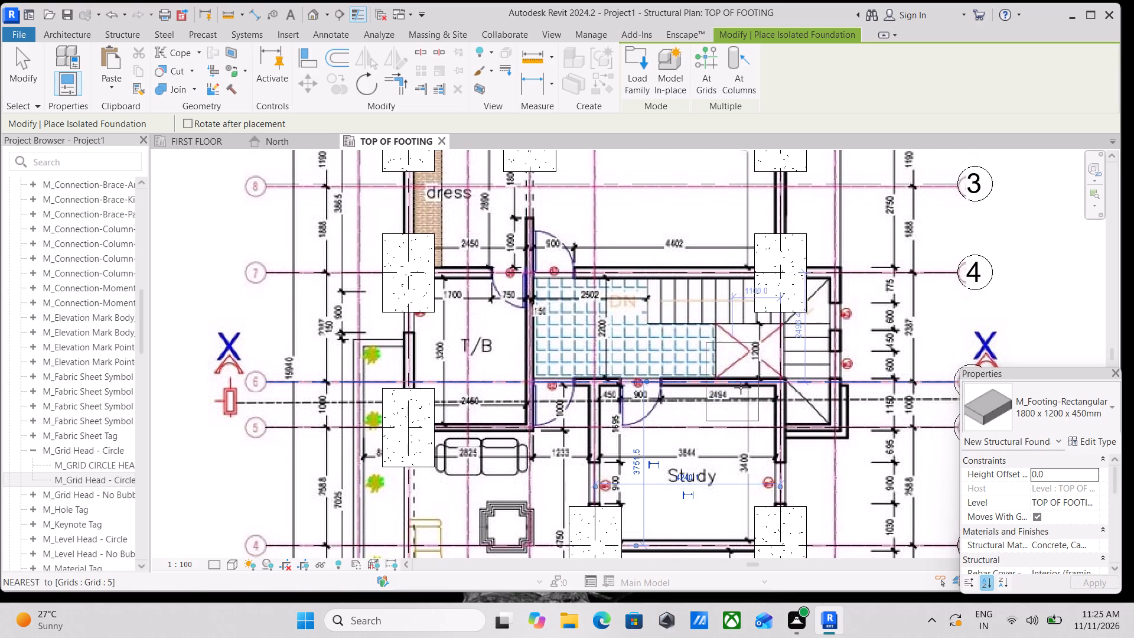
pyautogui.scroll(3, 773, 408)
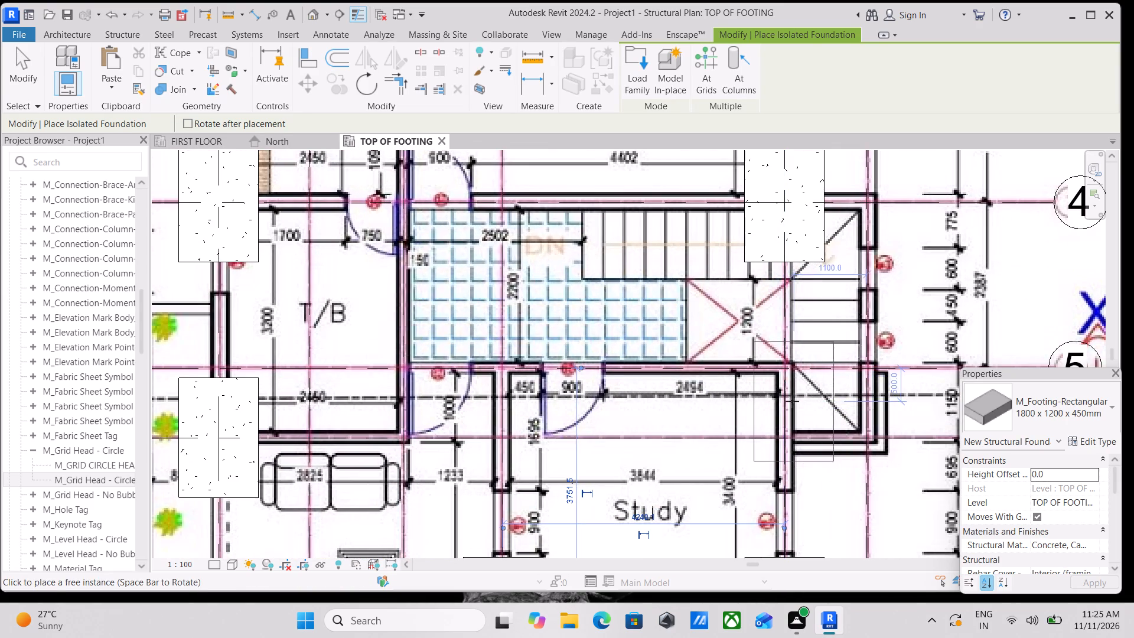
pyautogui.scroll(3, 780, 382)
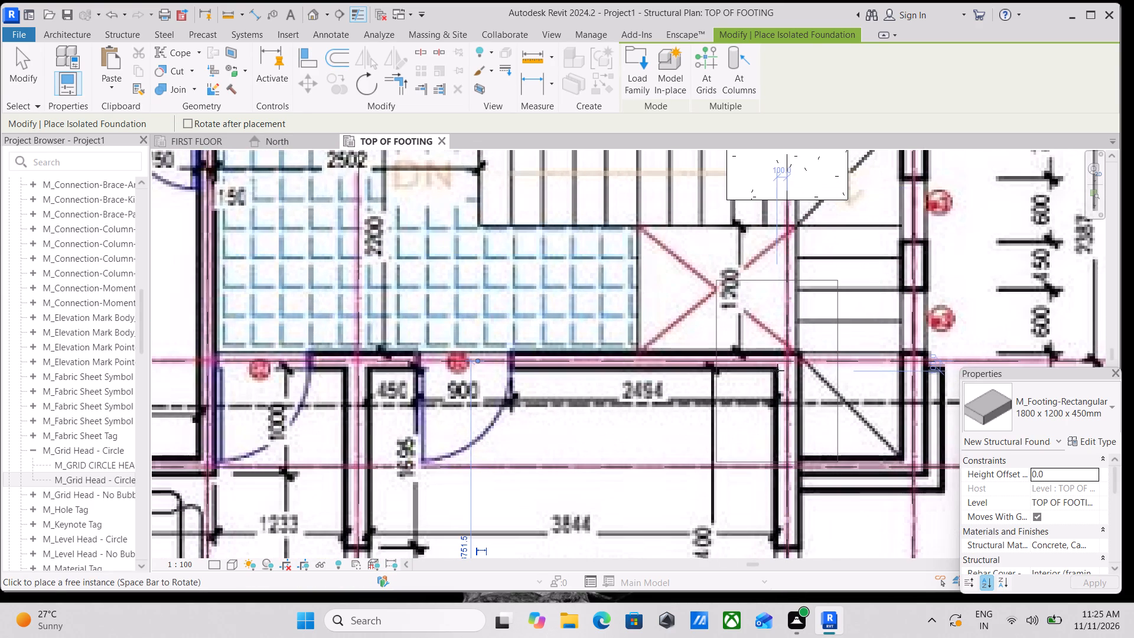
pyautogui.click(788, 365)
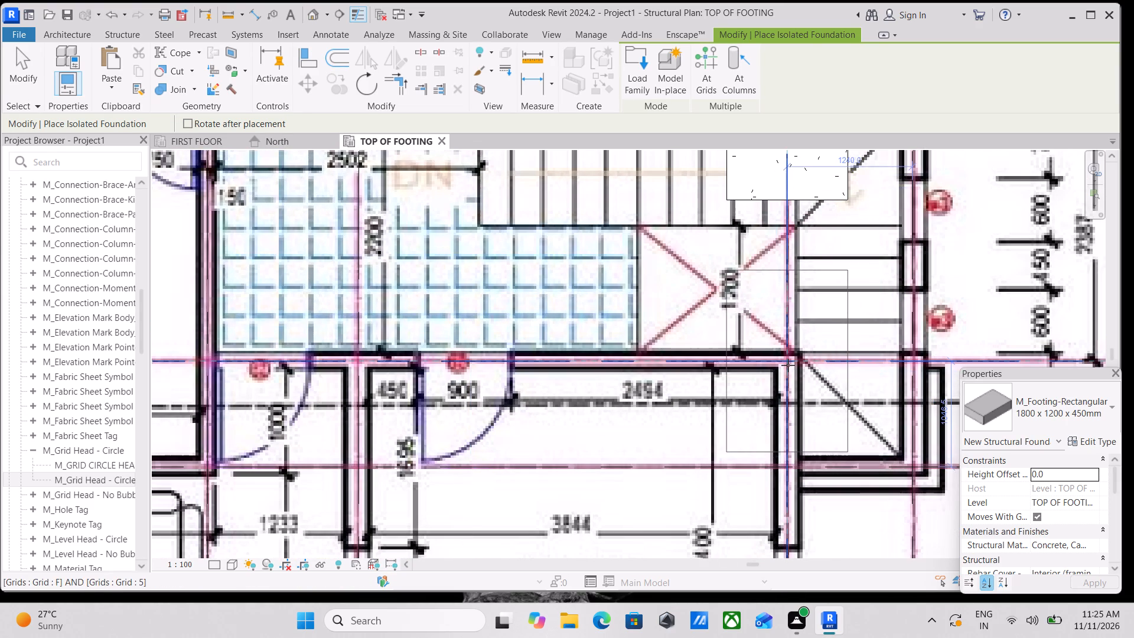
# Examine the intersection of grids E and 5, between the stair hall and the study, as a possible footing location.
pyautogui.scroll(-5, 788, 365)
pyautogui.moveTo(744, 363); pyautogui.dragTo(806, 408, button='middle')
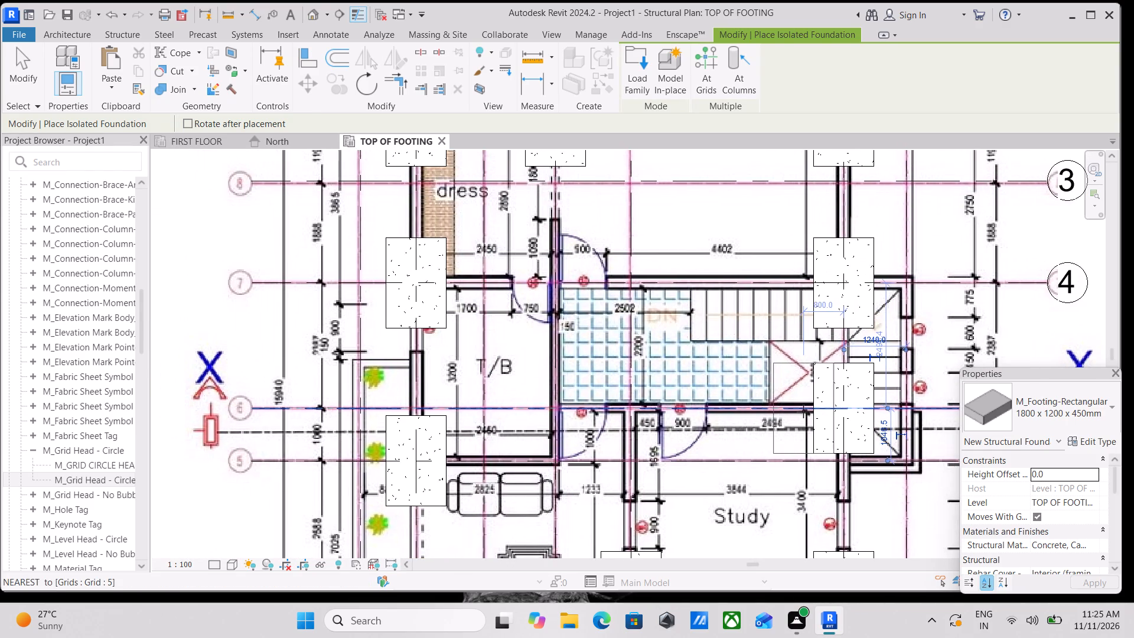
pyautogui.scroll(-1, 803, 411)
pyautogui.middleClick(801, 413)
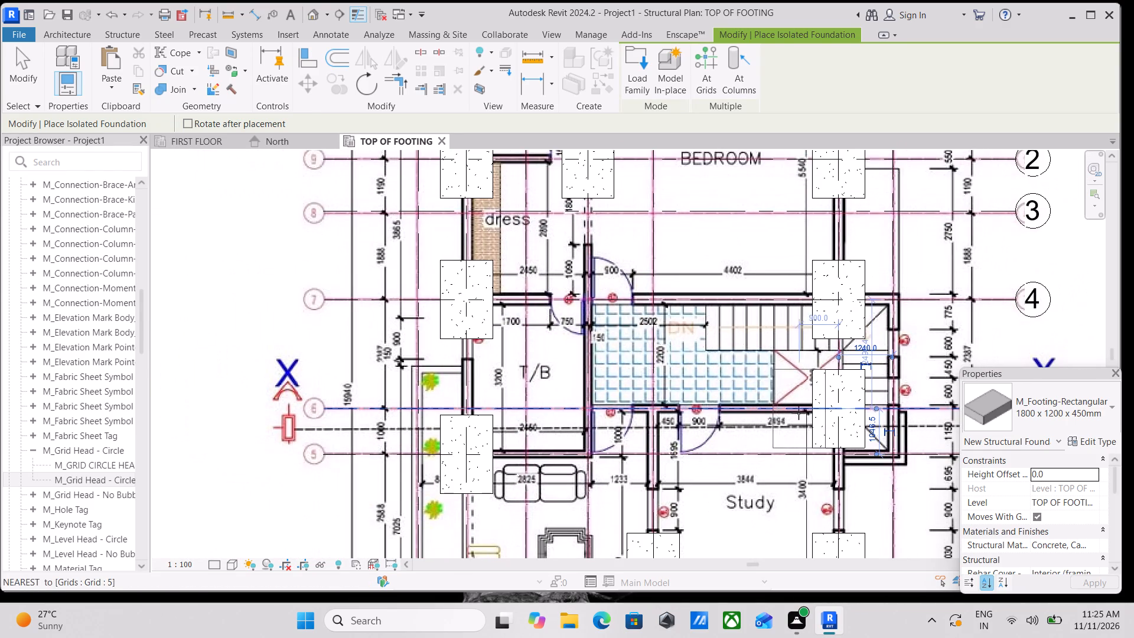
pyautogui.scroll(3, 716, 389)
pyautogui.scroll(3, 641, 414)
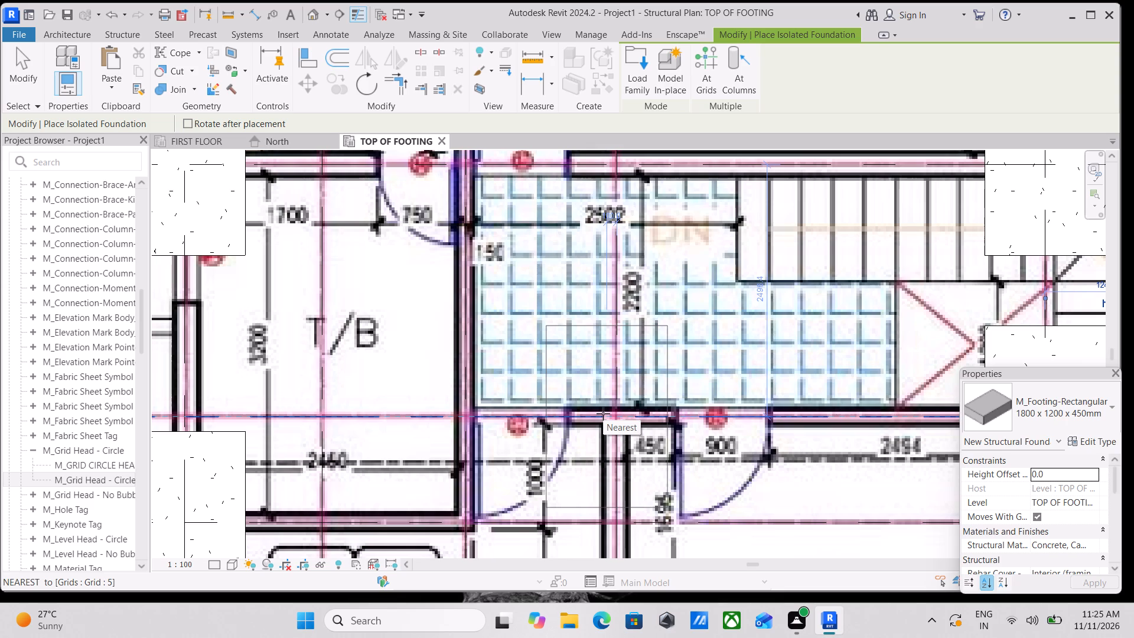
pyautogui.scroll(2, 603, 414)
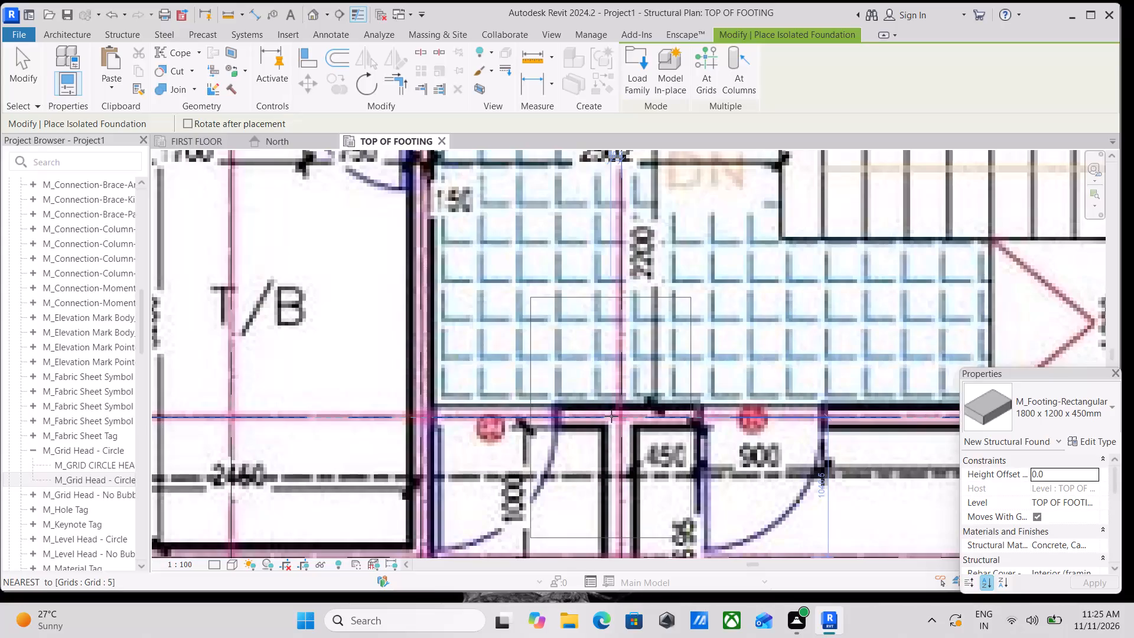
pyautogui.scroll(-1, 625, 416)
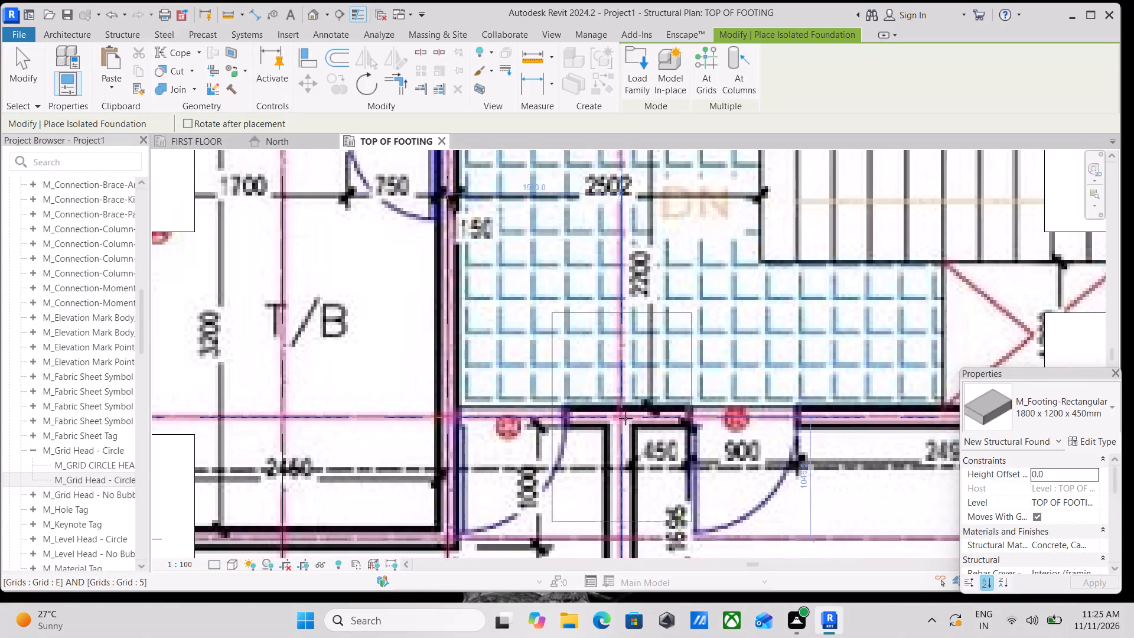
pyautogui.scroll(-2, 627, 405)
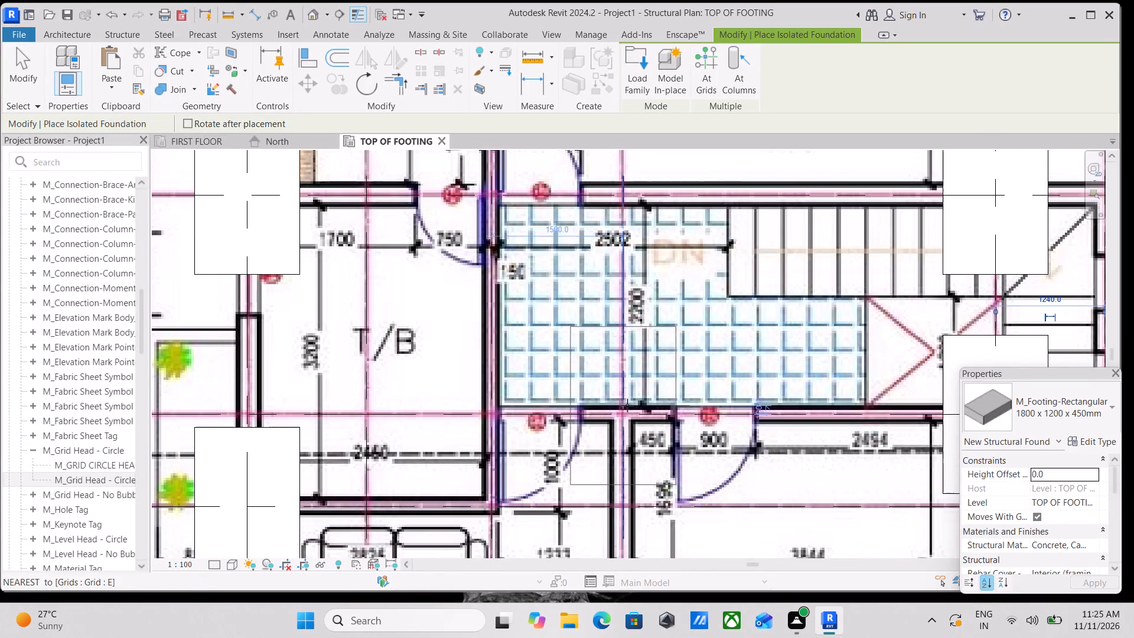
pyautogui.scroll(11, 620, 421)
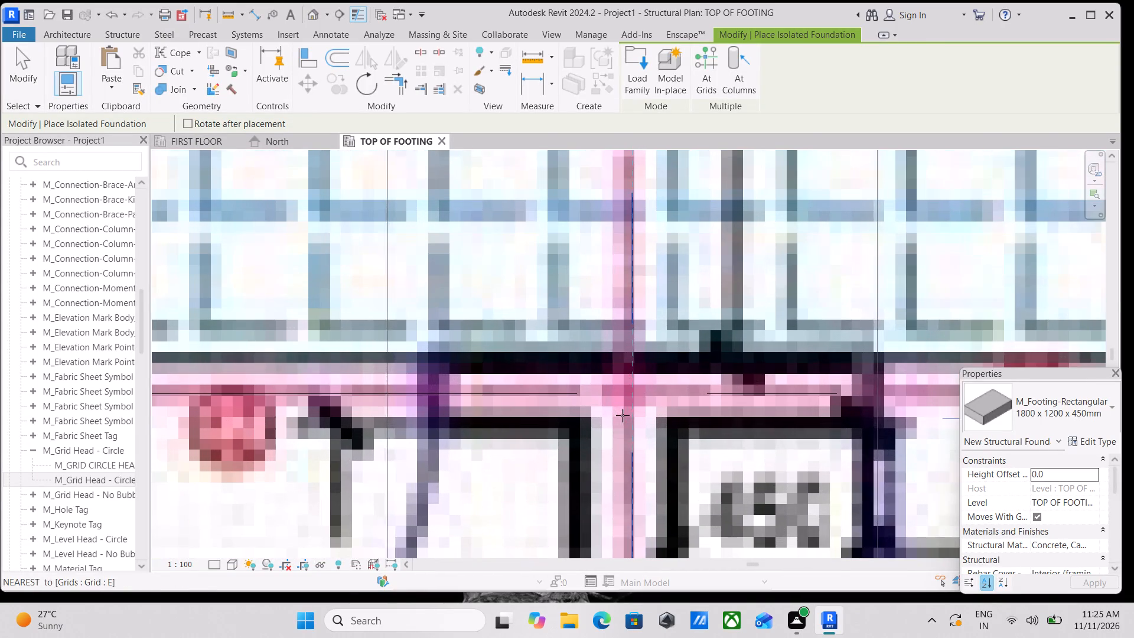
pyautogui.scroll(-12, 621, 383)
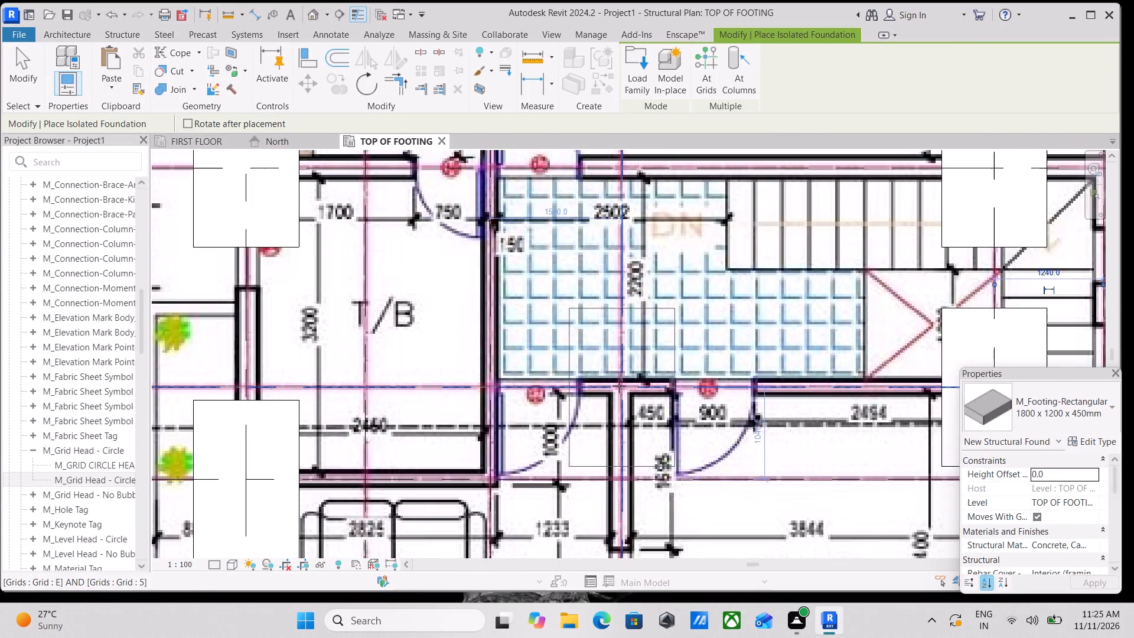
# Check the footing layout across the whole plan, from grid 1 to grid 10, for missing footings.
pyautogui.scroll(-3, 619, 386)
pyautogui.moveTo(619, 385); pyautogui.dragTo(537, 447, button='middle')
pyautogui.moveTo(584, 352); pyautogui.dragTo(545, 442, button='middle')
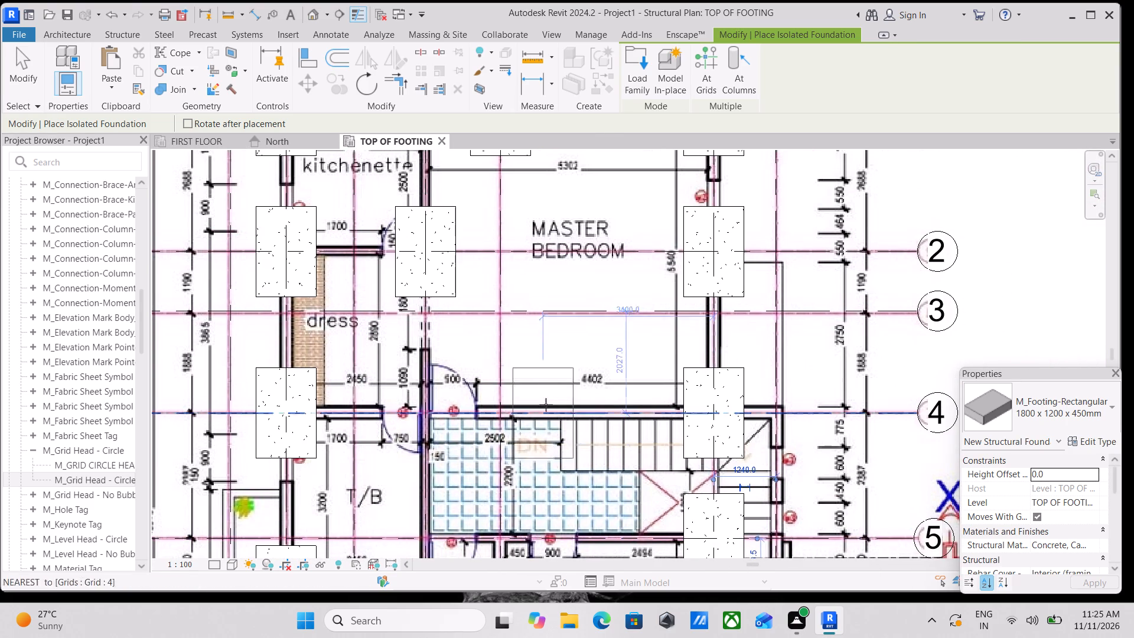
pyautogui.moveTo(546, 397); pyautogui.dragTo(528, 427, button='middle')
pyautogui.moveTo(673, 330); pyautogui.dragTo(605, 400, button='middle')
pyautogui.scroll(-2, 673, 342)
pyautogui.moveTo(673, 342); pyautogui.dragTo(598, 384, button='middle')
pyautogui.scroll(-2, 690, 304)
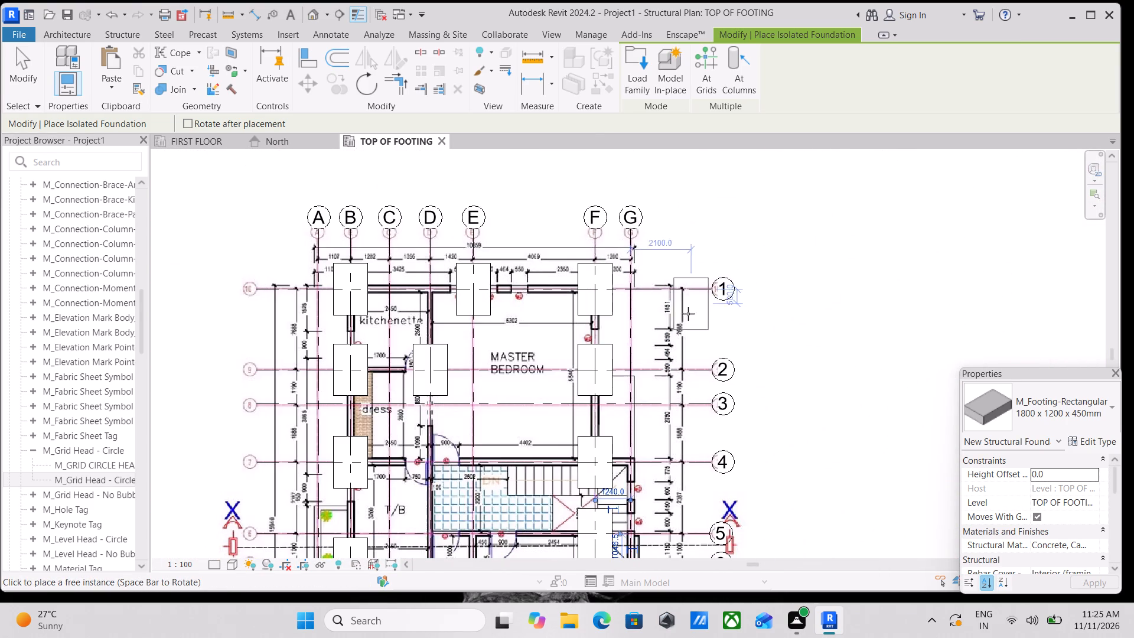
pyautogui.moveTo(683, 357); pyautogui.dragTo(705, 233, button='middle')
pyautogui.moveTo(659, 430); pyautogui.dragTo(704, 252, button='middle')
pyautogui.moveTo(641, 438); pyautogui.dragTo(736, 364, button='middle')
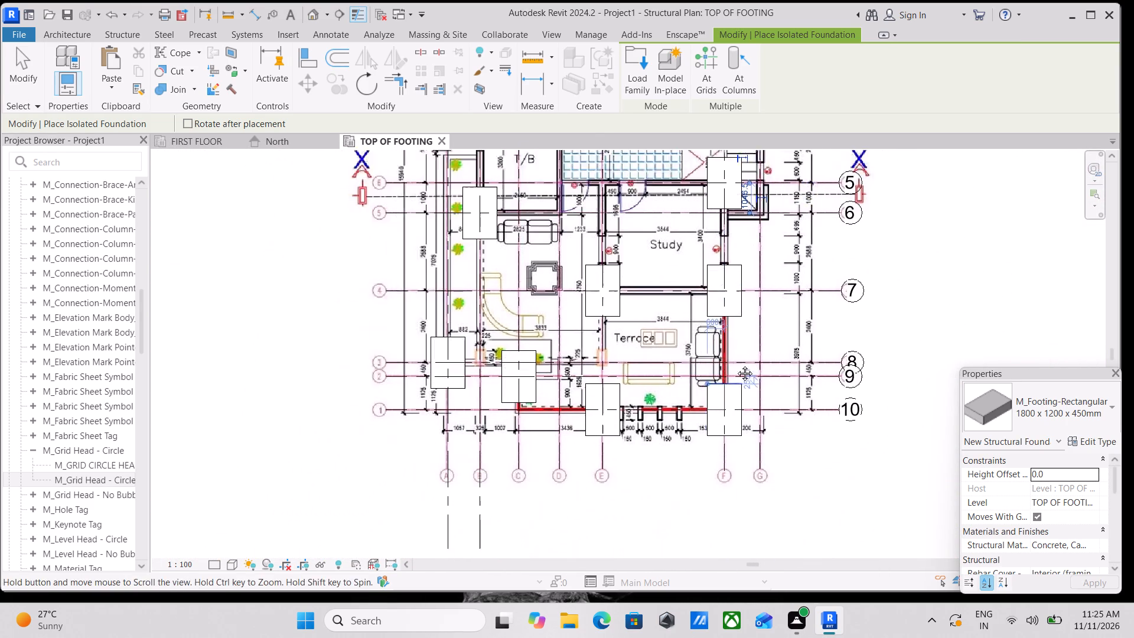
pyautogui.moveTo(736, 364); pyautogui.dragTo(758, 350, button='middle')
pyautogui.moveTo(608, 324); pyautogui.dragTo(646, 428, button='middle')
pyautogui.moveTo(604, 356); pyautogui.dragTo(610, 442, button='middle')
pyautogui.moveTo(566, 354); pyautogui.dragTo(565, 376, button='middle')
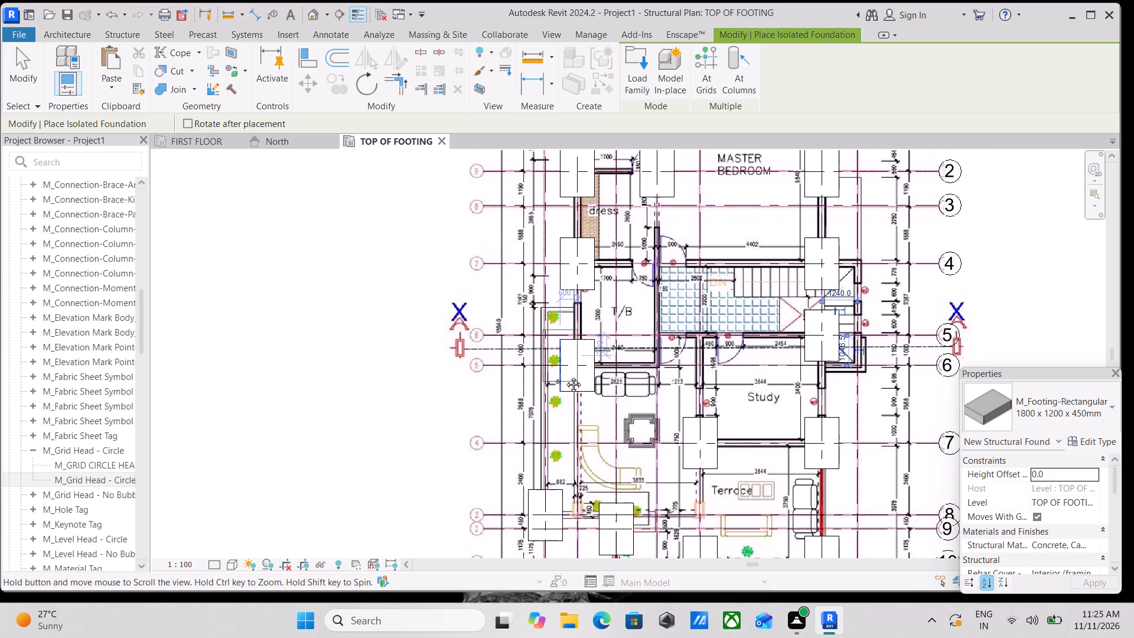
pyautogui.moveTo(565, 376); pyautogui.dragTo(569, 419, button='middle')
pyautogui.scroll(3, 567, 380)
pyautogui.moveTo(549, 350); pyautogui.dragTo(549, 431, button='middle')
pyautogui.scroll(3, 532, 337)
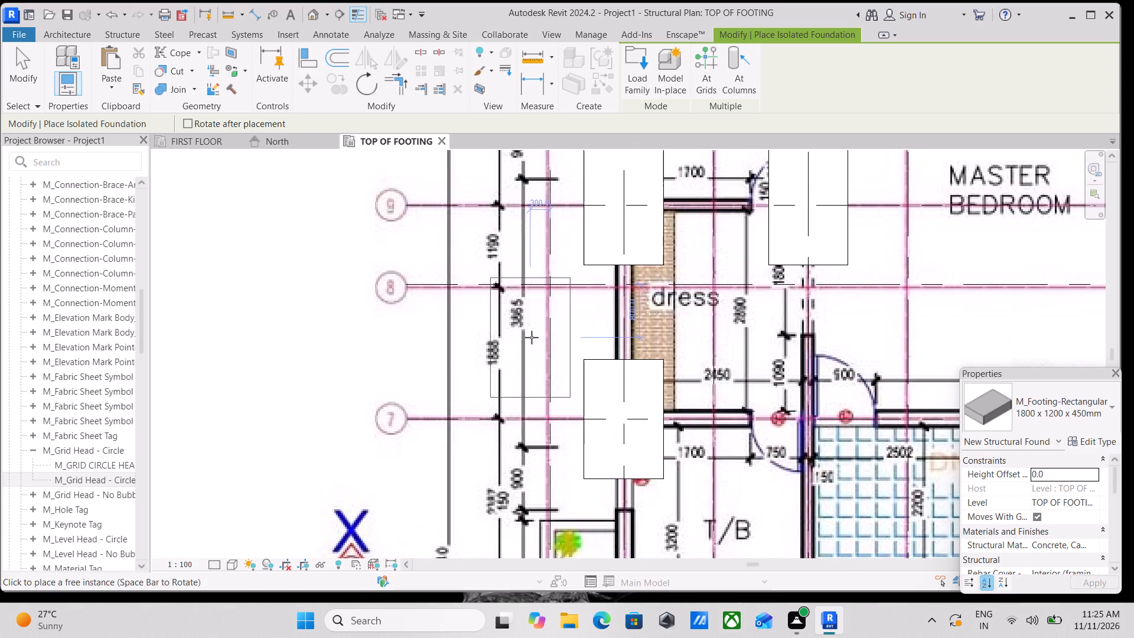
pyautogui.scroll(-1, 537, 310)
pyautogui.moveTo(537, 310); pyautogui.dragTo(464, 377, button='middle')
pyautogui.scroll(-2, 502, 366)
pyautogui.moveTo(510, 370); pyautogui.dragTo(439, 375, button='middle')
pyautogui.scroll(1, 441, 375)
pyautogui.scroll(-2, 581, 335)
pyautogui.moveTo(581, 335); pyautogui.dragTo(445, 338, button='middle')
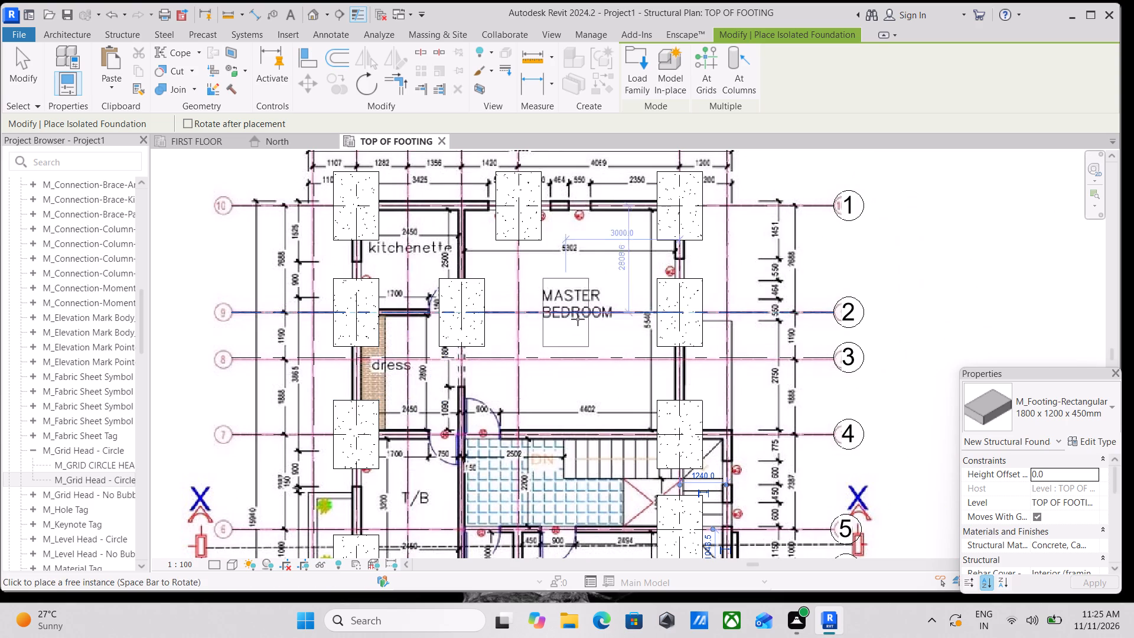
# Examine the grid intersections in and around the master bedroom, including grids E and 3, for a possible footing location.
pyautogui.scroll(5, 580, 373)
pyautogui.moveTo(471, 360); pyautogui.dragTo(496, 373, button='middle')
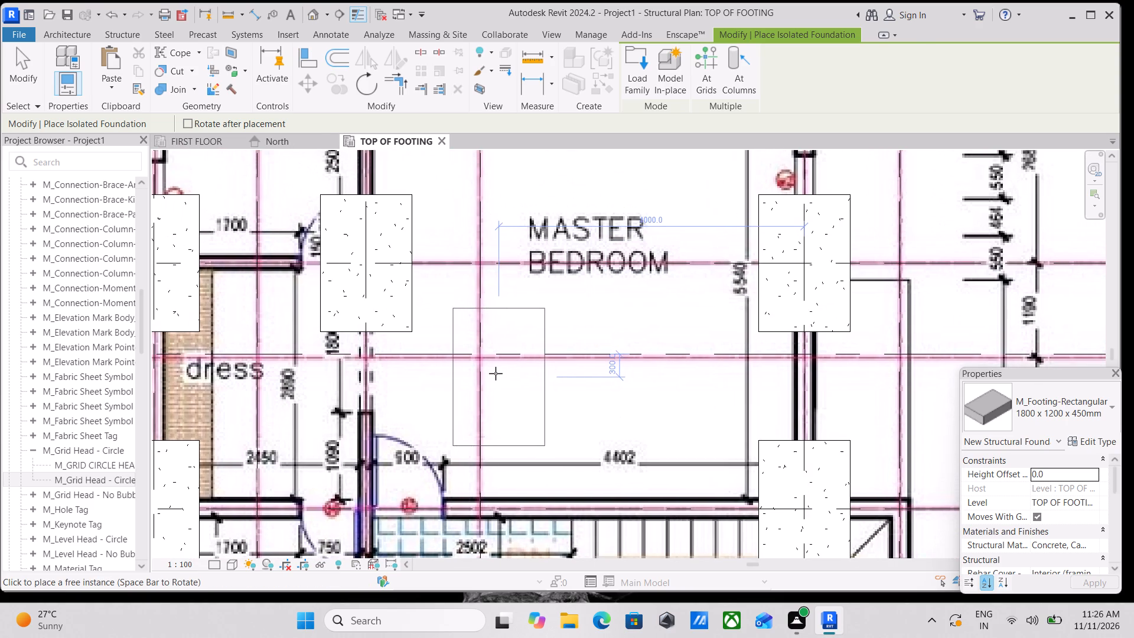
pyautogui.scroll(2, 496, 373)
pyautogui.scroll(-1, 451, 336)
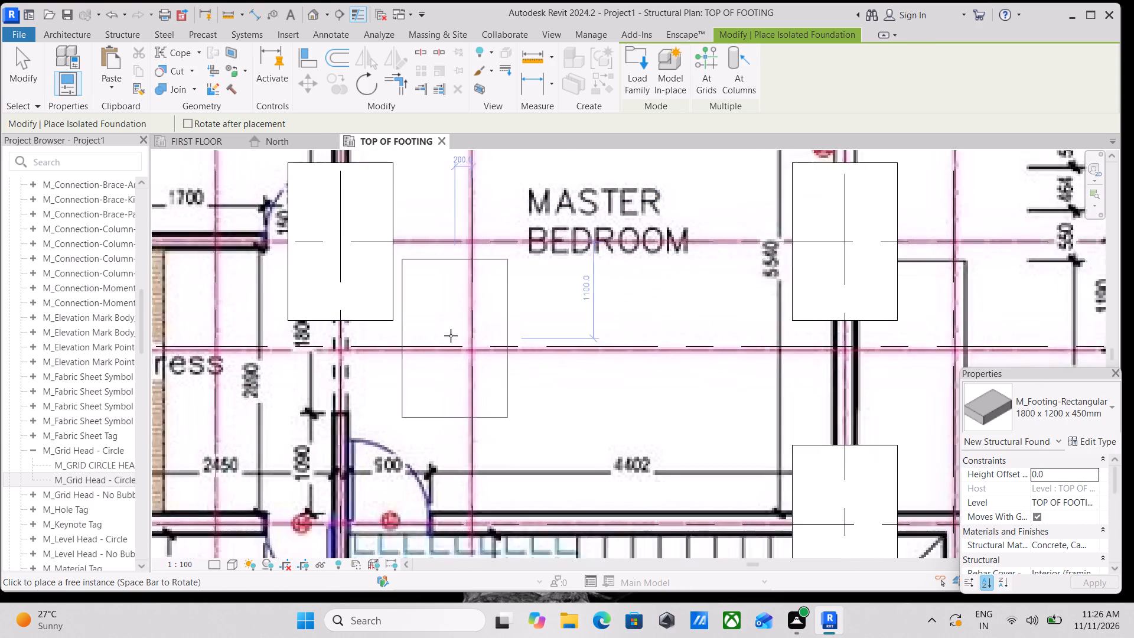
pyautogui.scroll(-2, 451, 336)
pyautogui.moveTo(475, 348); pyautogui.dragTo(546, 387, button='middle')
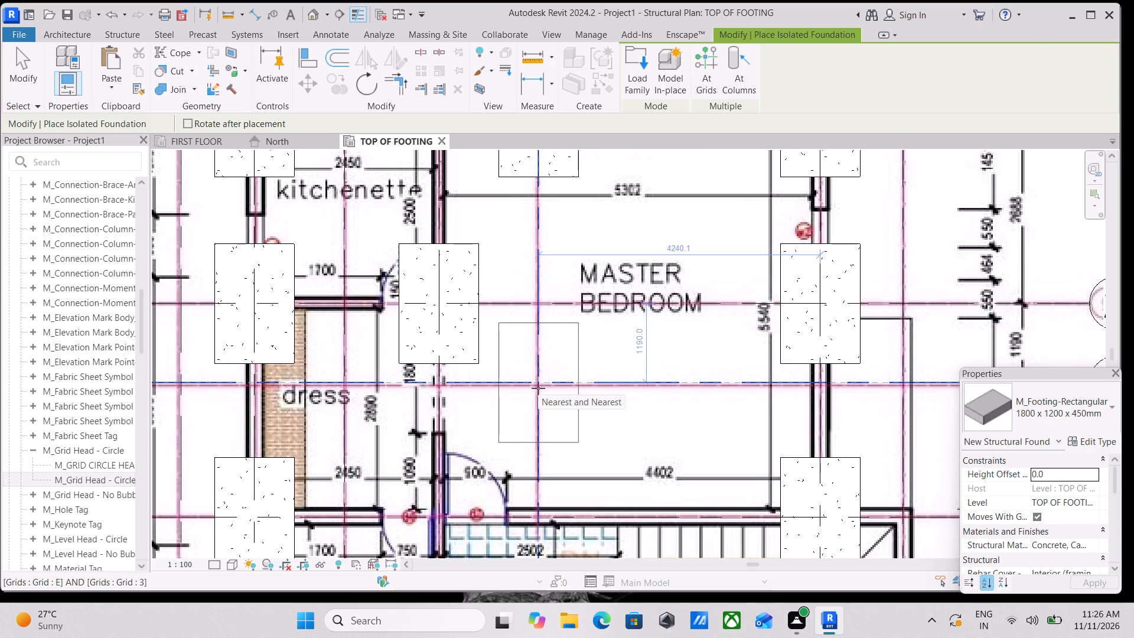
pyautogui.scroll(-2, 565, 372)
pyautogui.scroll(-3, 615, 361)
pyautogui.moveTo(615, 361); pyautogui.dragTo(598, 442, button='middle')
pyautogui.scroll(4, 615, 368)
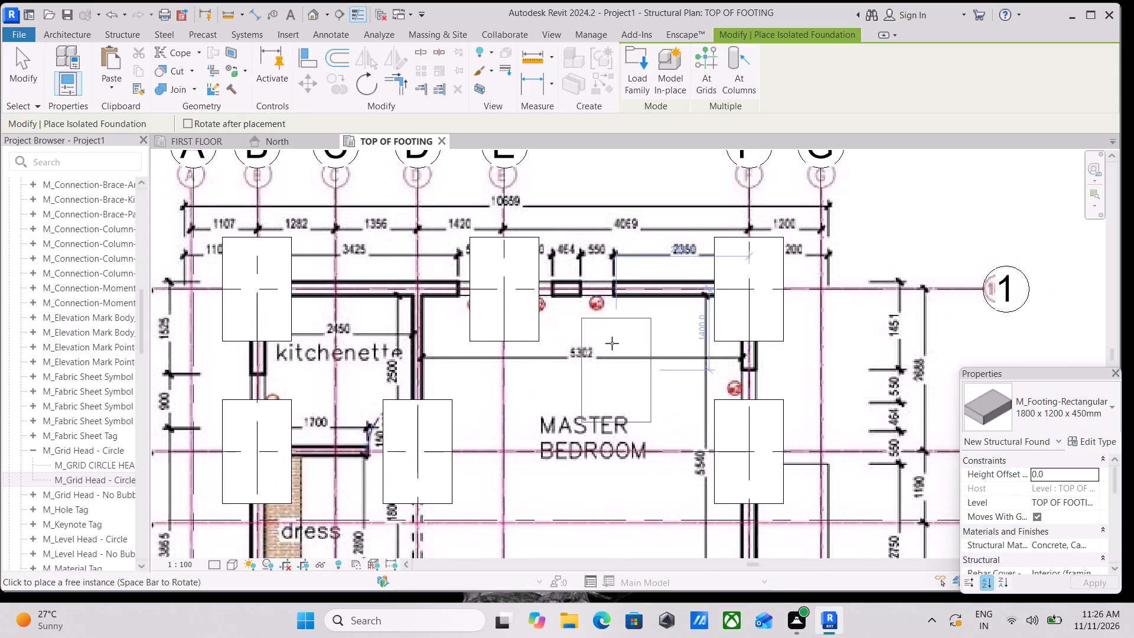
# Check the plan from the master bedroom down to the terrace and back for column locations without a footing.
pyautogui.scroll(-4, 605, 309)
pyautogui.moveTo(576, 363); pyautogui.dragTo(596, 237, button='middle')
pyautogui.scroll(-1, 577, 383)
pyautogui.moveTo(577, 383); pyautogui.dragTo(596, 330, button='middle')
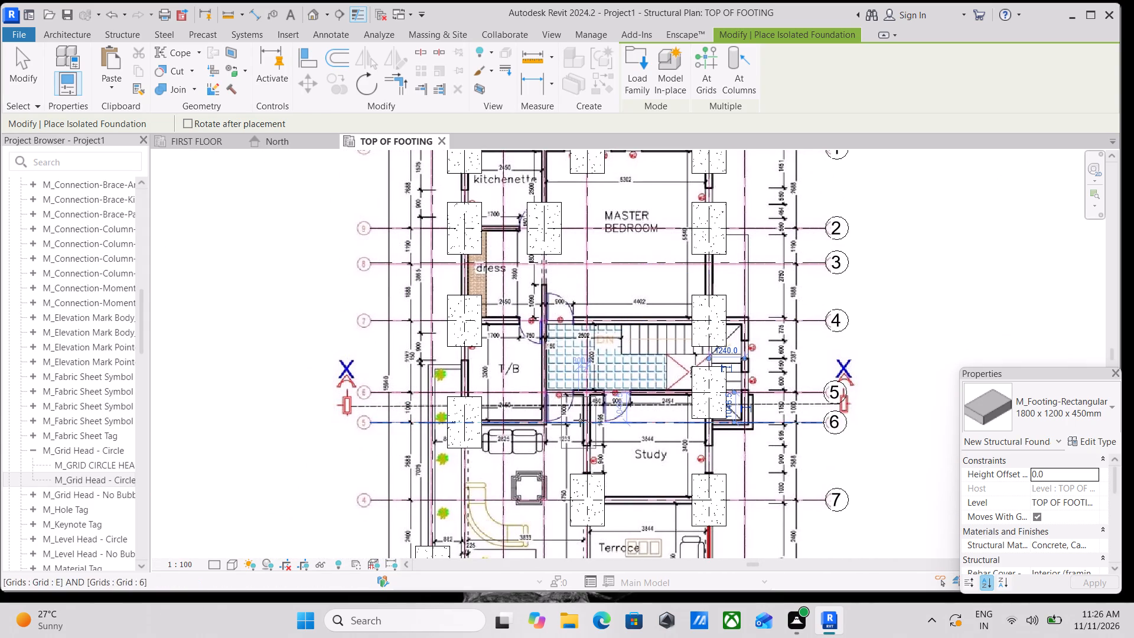
pyautogui.moveTo(577, 428); pyautogui.dragTo(597, 324, button='middle')
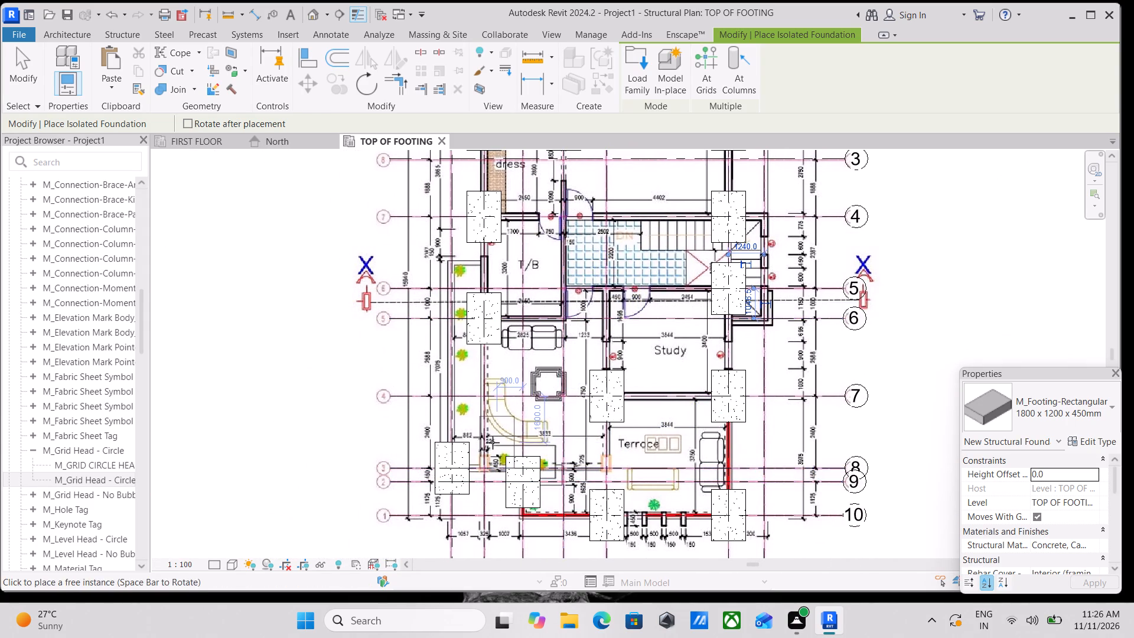
pyautogui.moveTo(493, 442); pyautogui.dragTo(536, 356, button='middle')
pyautogui.scroll(2, 491, 420)
pyautogui.moveTo(489, 429); pyautogui.dragTo(458, 480, button='middle')
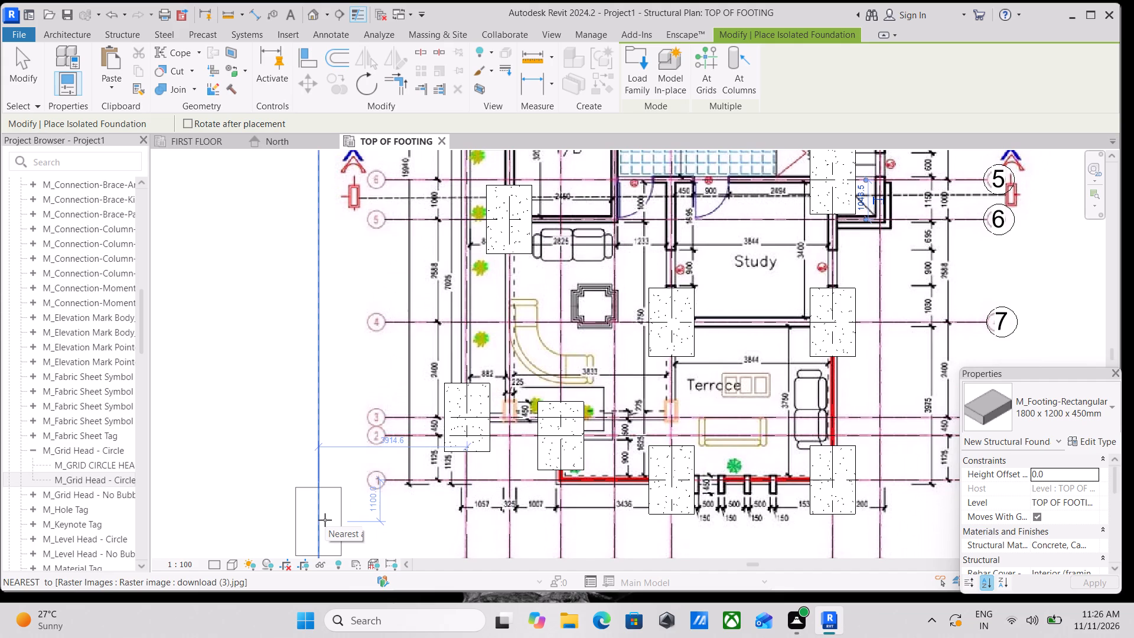
pyautogui.scroll(1, 654, 480)
pyautogui.scroll(-2, 676, 401)
pyautogui.moveTo(676, 401); pyautogui.dragTo(614, 435, button='middle')
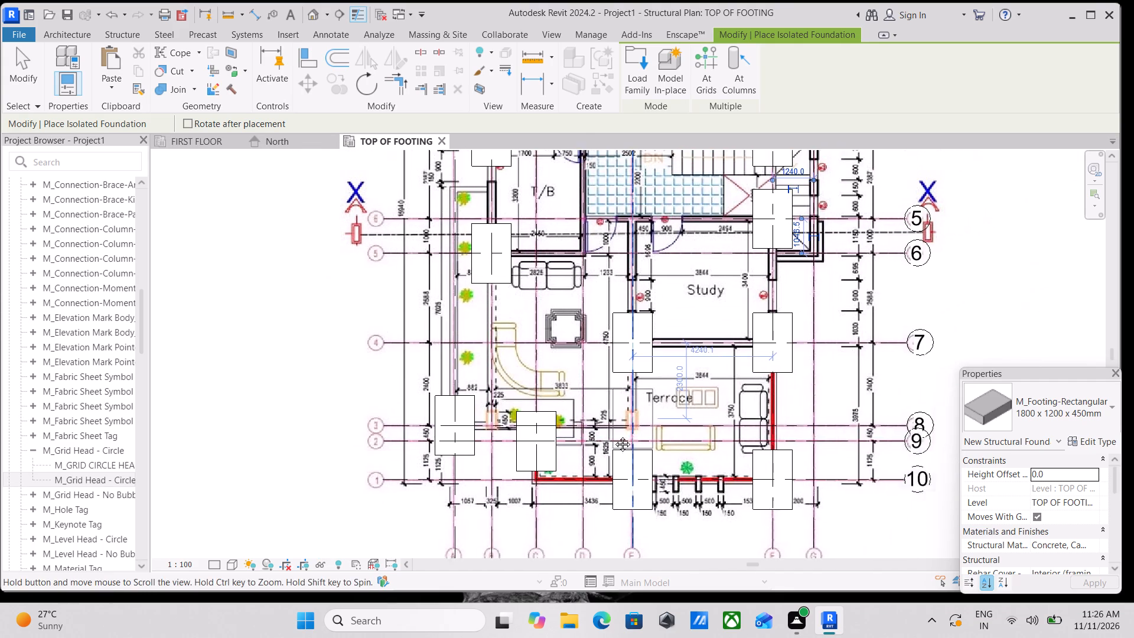
pyautogui.moveTo(614, 435); pyautogui.dragTo(599, 448, button='middle')
pyautogui.scroll(-1, 725, 453)
pyautogui.moveTo(721, 453); pyautogui.dragTo(664, 601, button='middle')
pyautogui.scroll(-1, 661, 343)
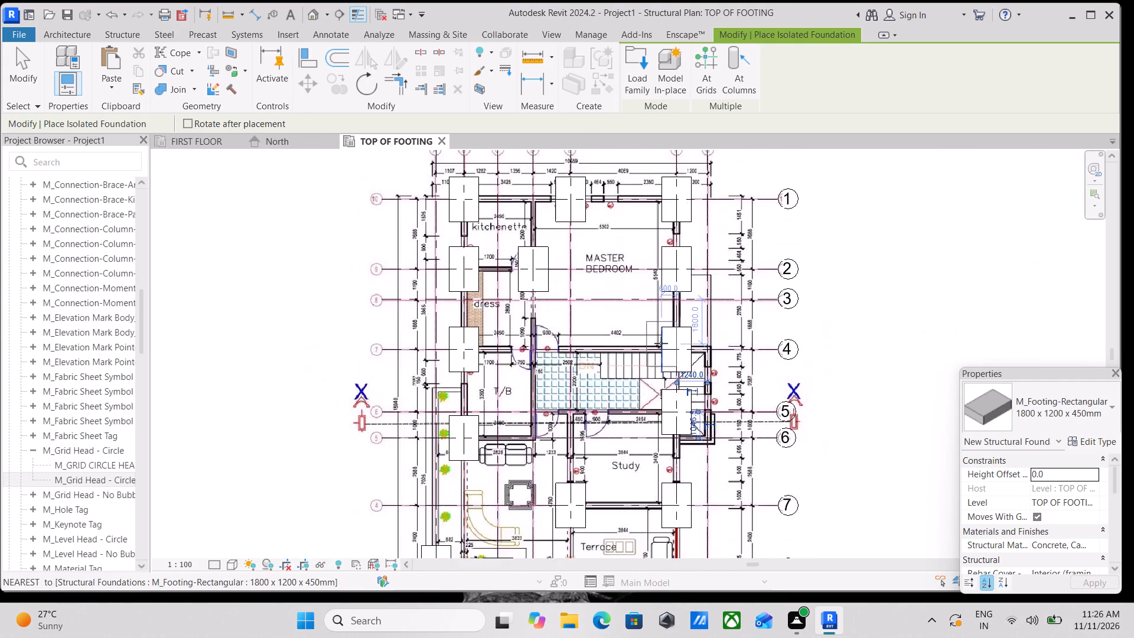
pyautogui.moveTo(661, 351); pyautogui.dragTo(673, 456, button='middle')
pyautogui.scroll(6, 643, 344)
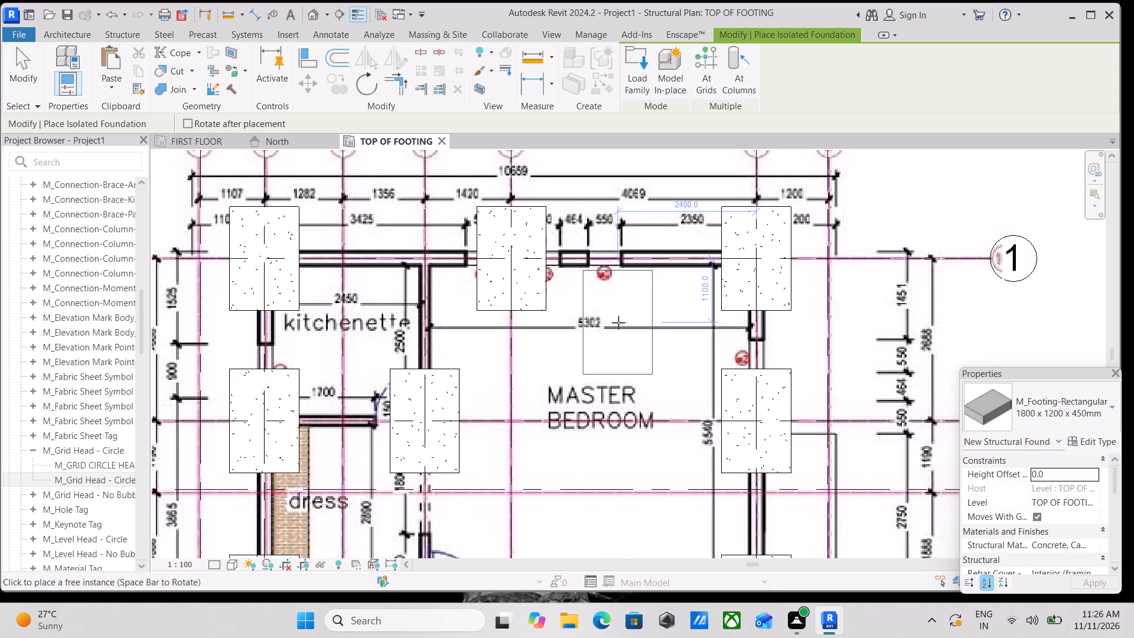
# Examine the wall junction at grids D and 4, between the dress room, T/B and stair hall, as a possible footing location.
pyautogui.scroll(-3, 594, 304)
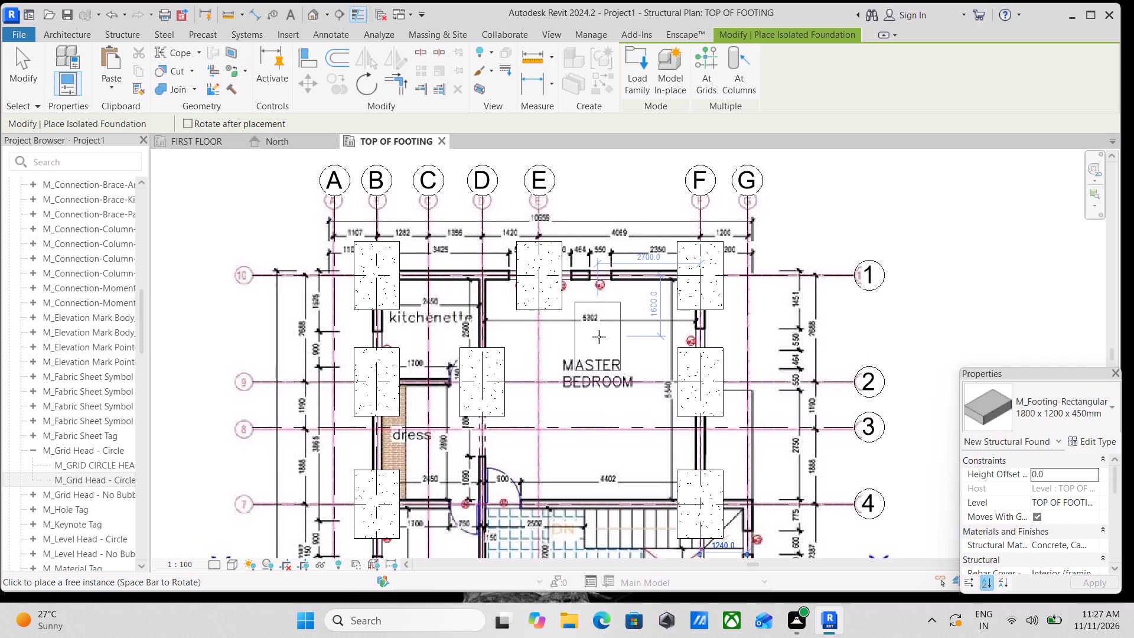
pyautogui.scroll(-2, 598, 343)
pyautogui.scroll(3, 625, 334)
pyautogui.moveTo(499, 405); pyautogui.dragTo(556, 311, button='middle')
pyautogui.scroll(-1, 588, 363)
pyautogui.scroll(7, 588, 363)
pyautogui.scroll(-4, 646, 363)
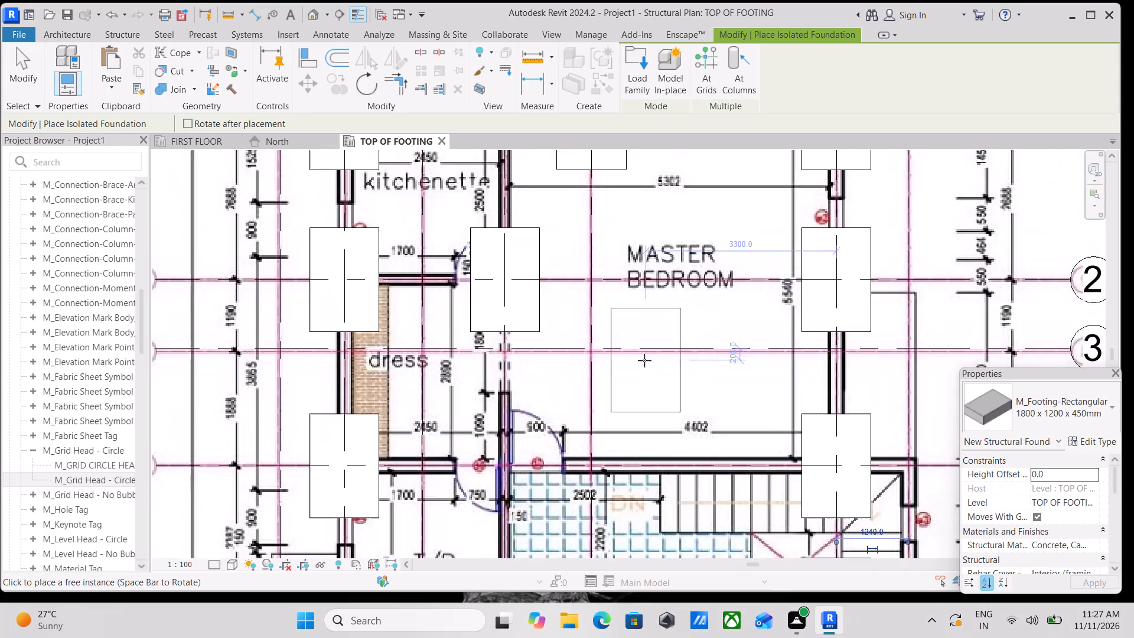
pyautogui.moveTo(634, 351); pyautogui.dragTo(537, 289, button='middle')
pyautogui.scroll(1, 537, 289)
pyautogui.scroll(-2, 543, 298)
pyautogui.scroll(1, 410, 393)
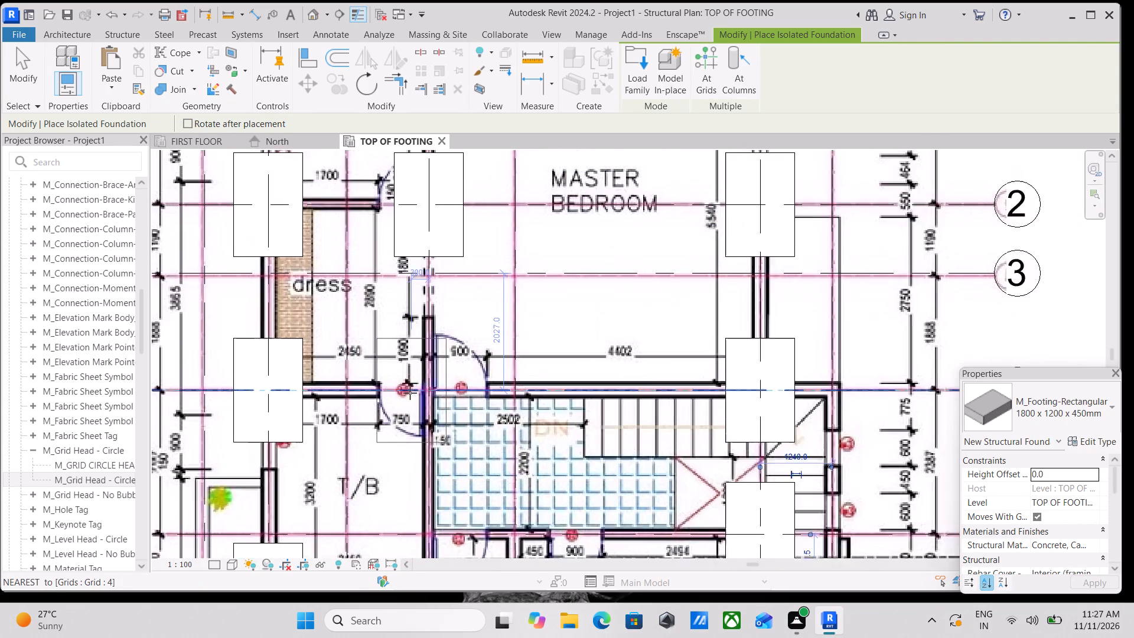
pyautogui.scroll(5, 410, 393)
pyautogui.scroll(-2, 460, 363)
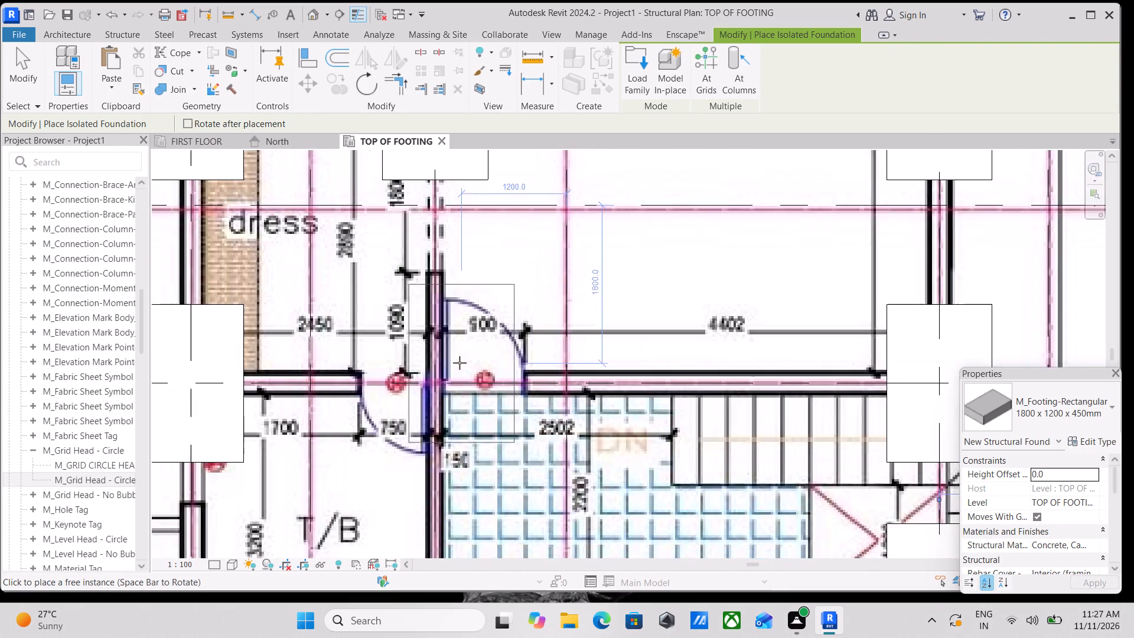
pyautogui.scroll(-1, 460, 363)
pyautogui.scroll(1, 448, 365)
pyautogui.scroll(-2, 448, 365)
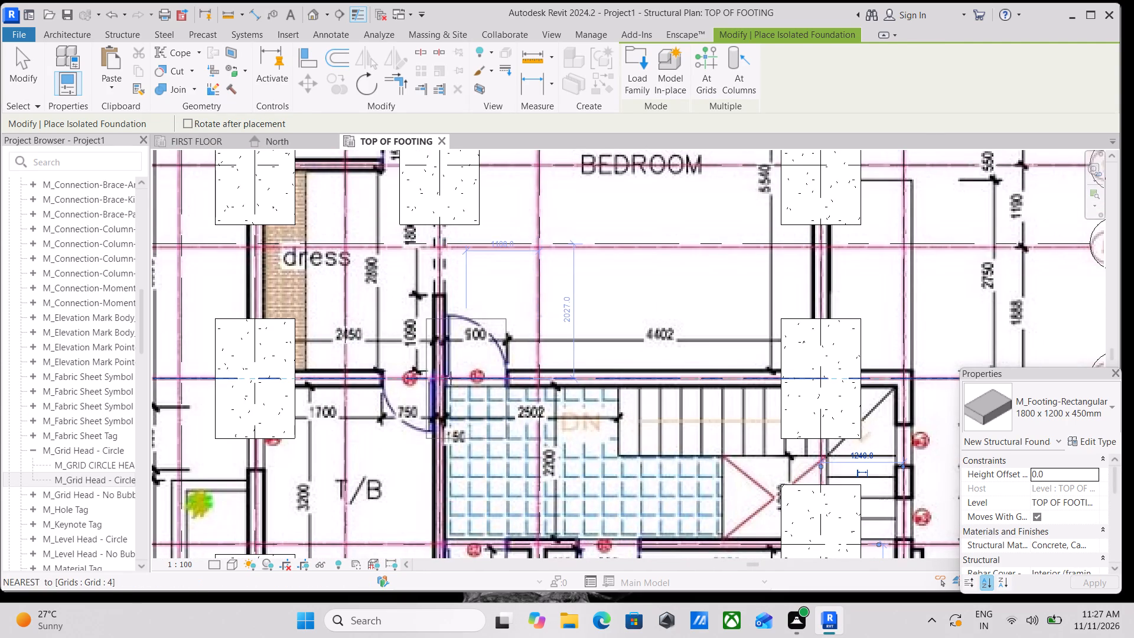
pyautogui.scroll(-8, 441, 380)
pyautogui.moveTo(441, 380); pyautogui.dragTo(536, 369, button='middle')
pyautogui.scroll(1, 441, 380)
pyautogui.scroll(-1, 517, 334)
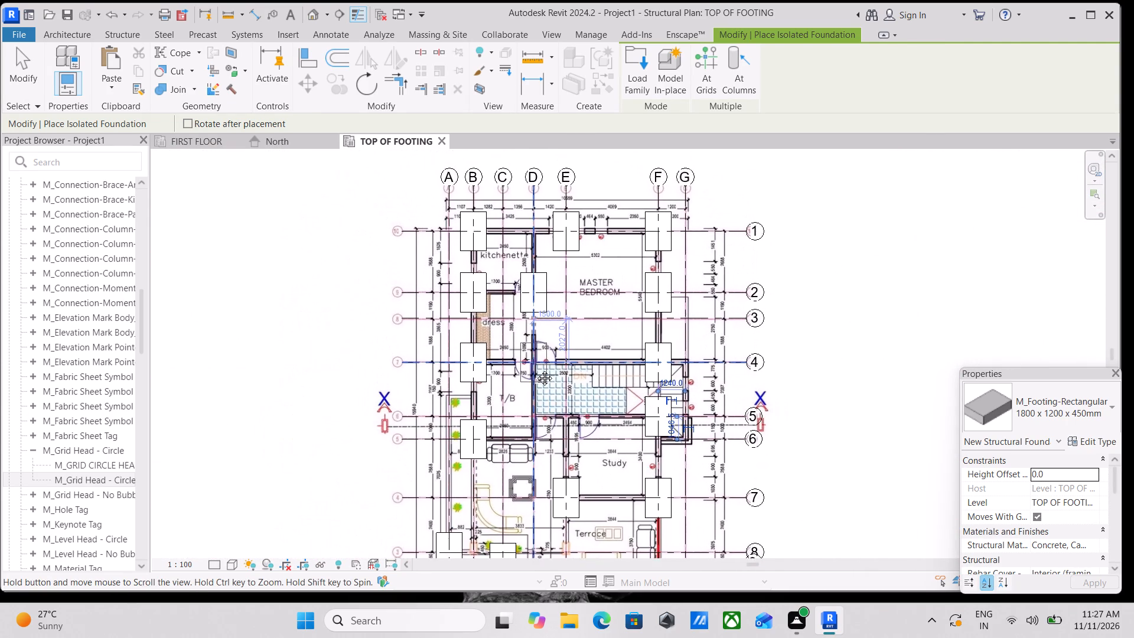
pyautogui.moveTo(536, 369); pyautogui.dragTo(529, 217, button='middle')
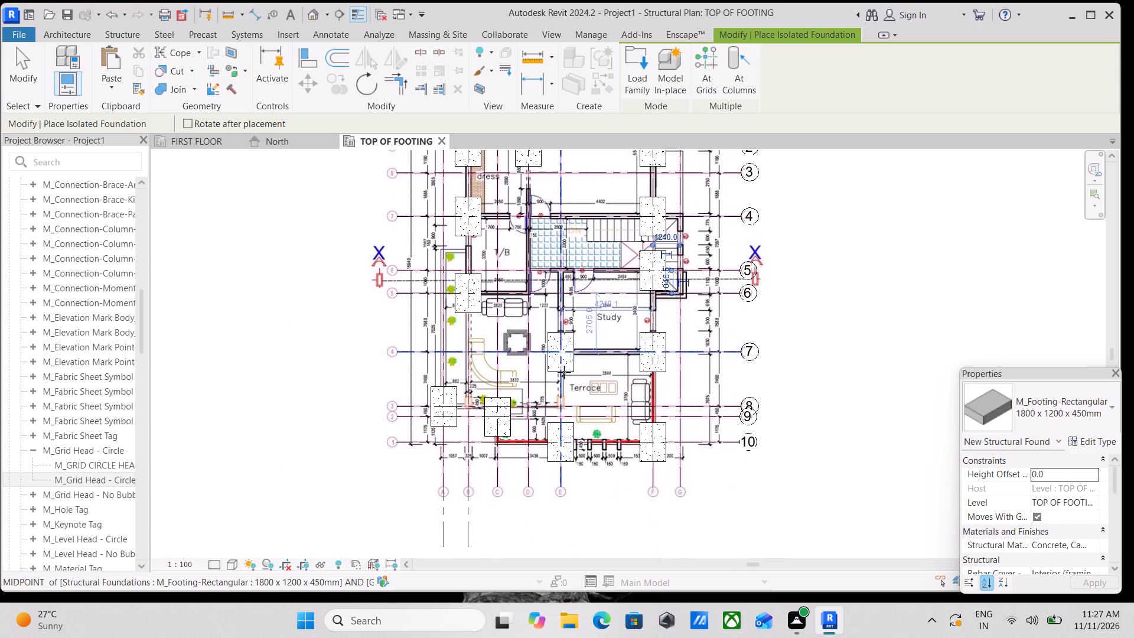
# Place an 1800 x 1200 x 450mm footing where grid E meets grid 5, between the stair hall and the study.
pyautogui.scroll(3, 605, 385)
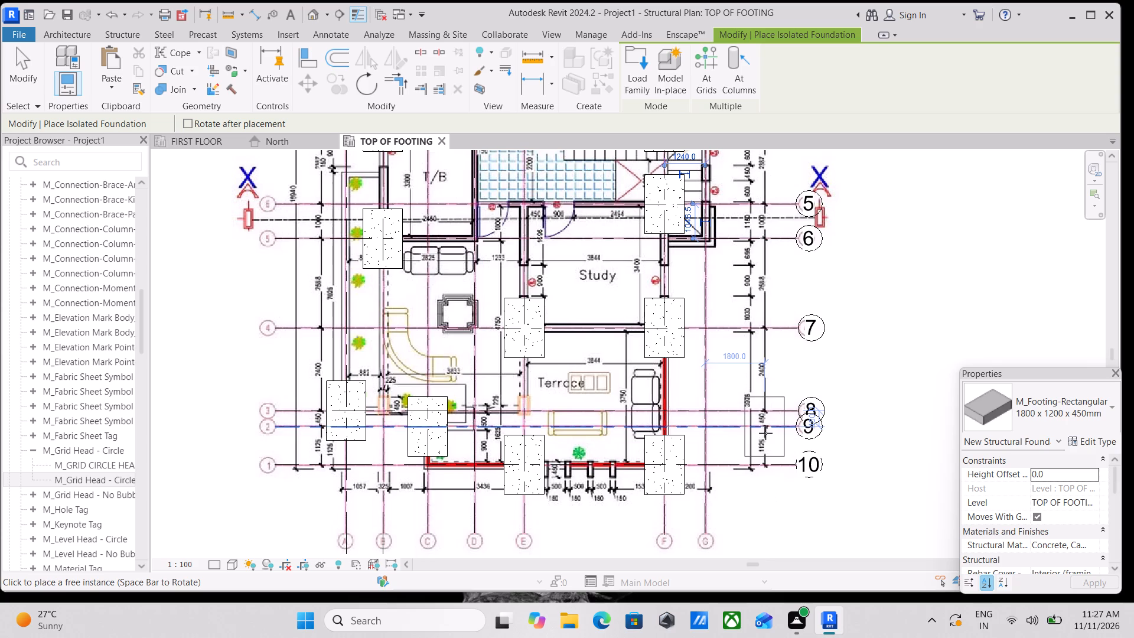
pyautogui.scroll(2, 677, 394)
pyautogui.scroll(-2, 575, 364)
pyautogui.moveTo(571, 363); pyautogui.dragTo(602, 386, button='middle')
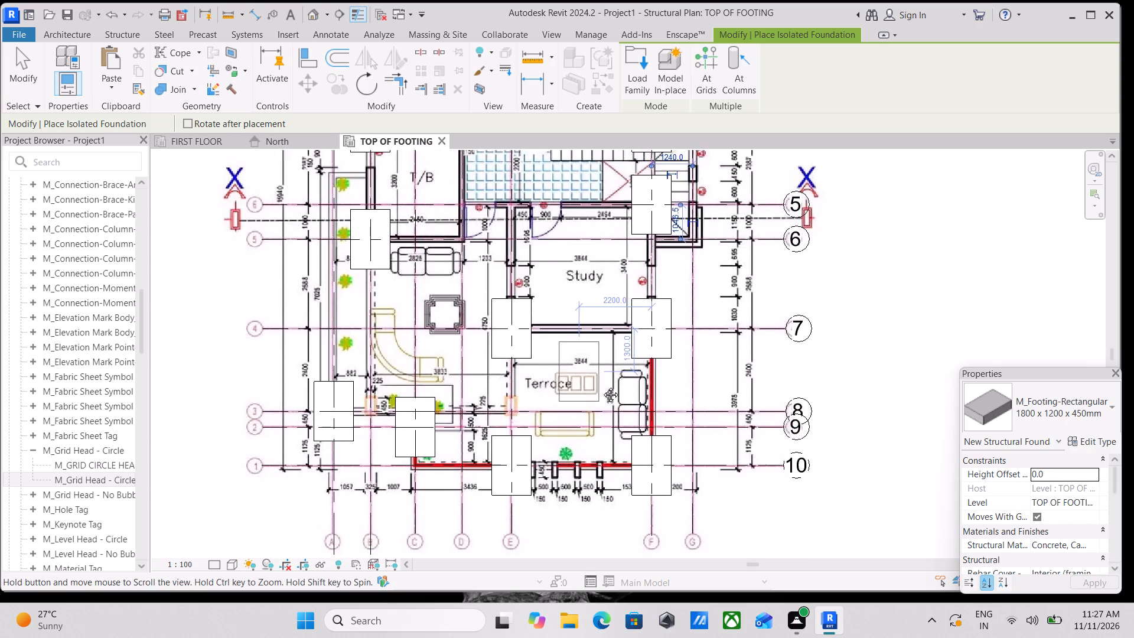
pyautogui.moveTo(602, 386); pyautogui.dragTo(722, 520, button='middle')
pyautogui.moveTo(672, 409); pyautogui.dragTo(692, 447, button='middle')
pyautogui.scroll(1, 692, 447)
pyautogui.scroll(3, 649, 388)
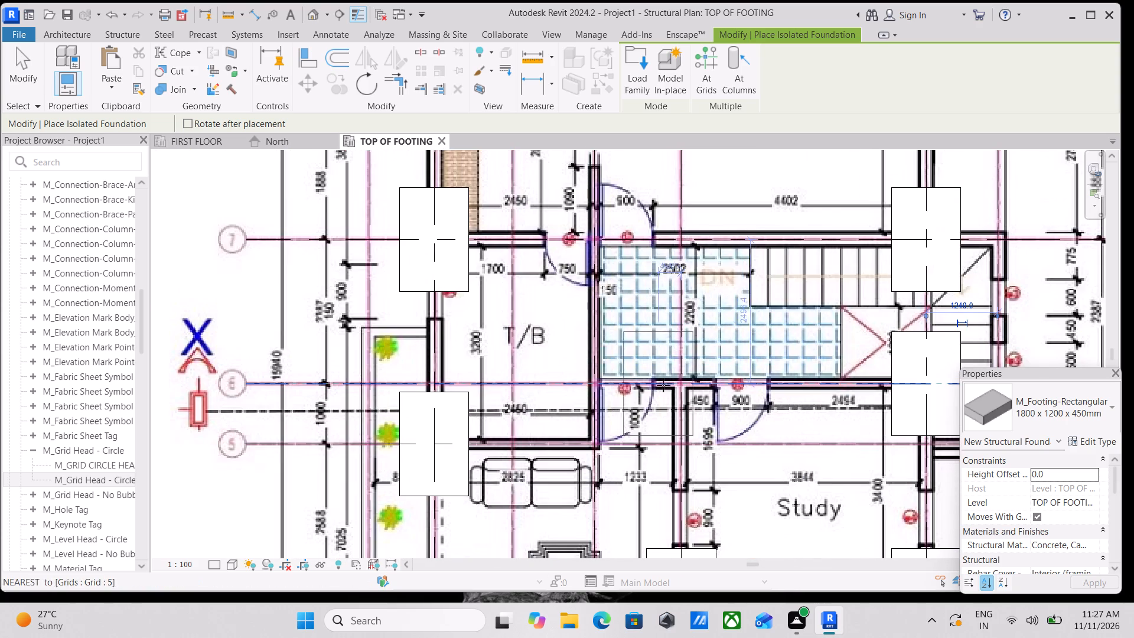
pyautogui.scroll(4, 670, 378)
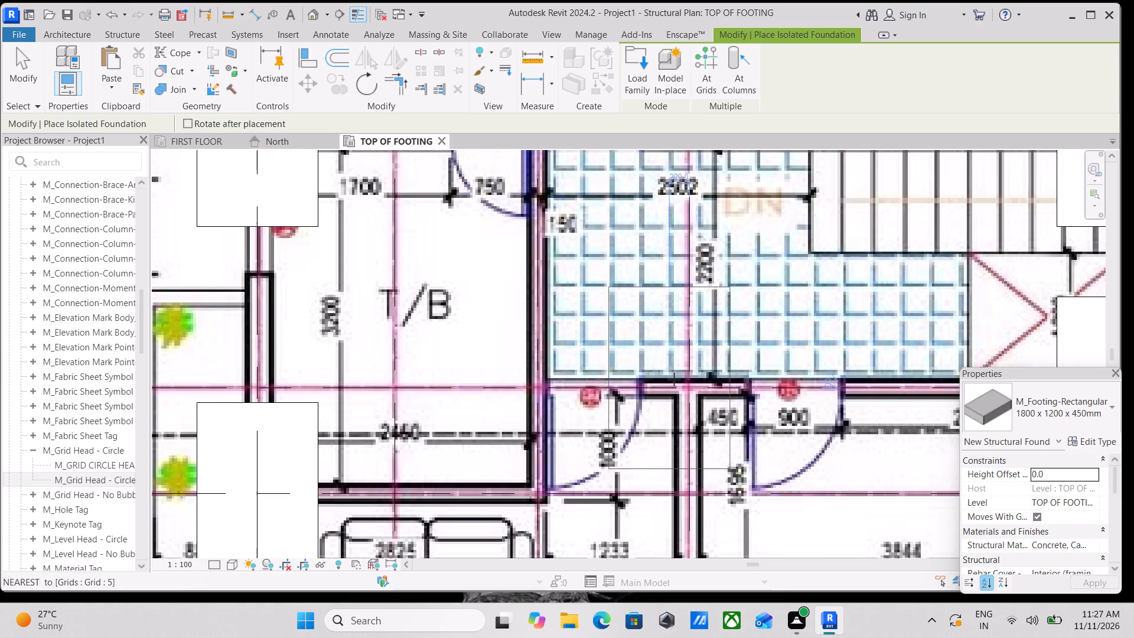
pyautogui.click(688, 389)
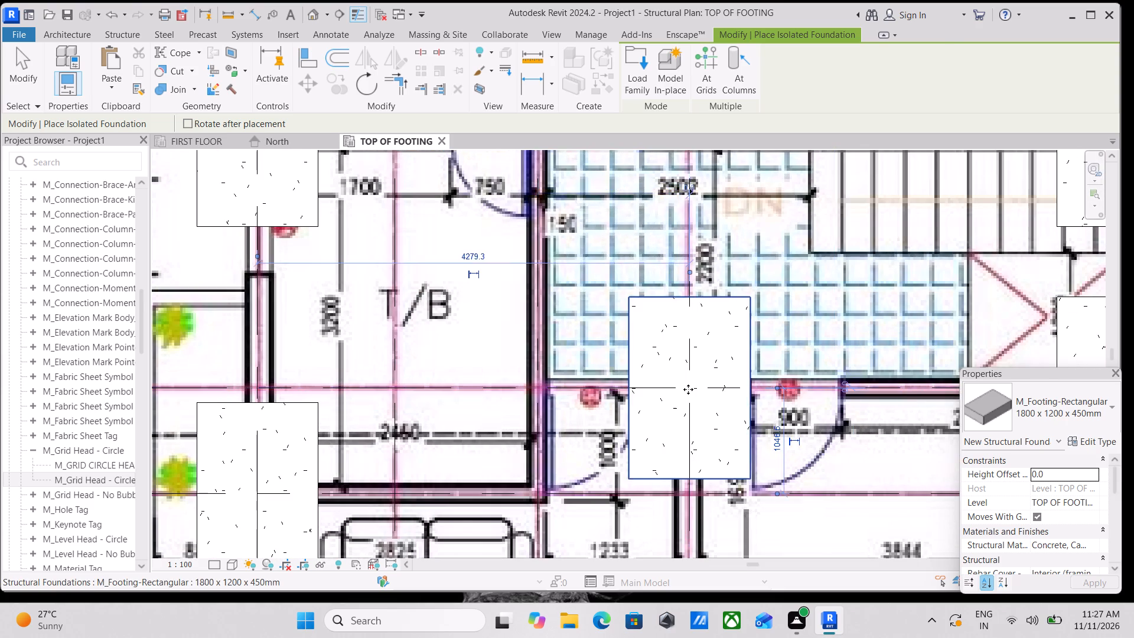
# Review the footing layout from the terrace up to the kitchenette and master bedroom for remaining gaps.
pyautogui.scroll(-5, 688, 389)
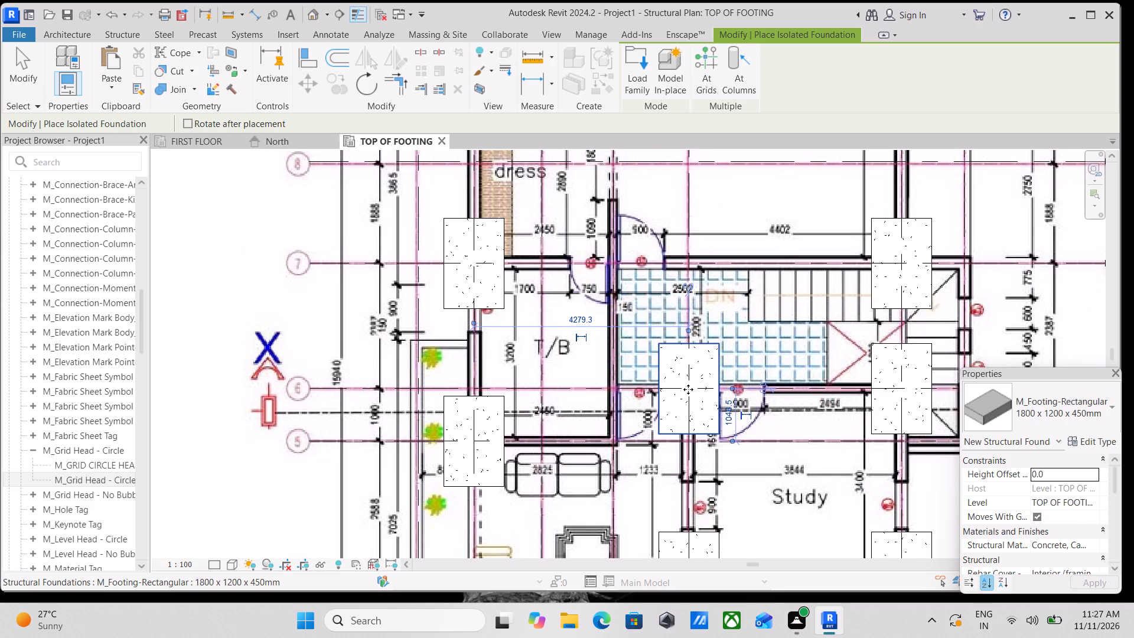
pyautogui.scroll(-4, 744, 368)
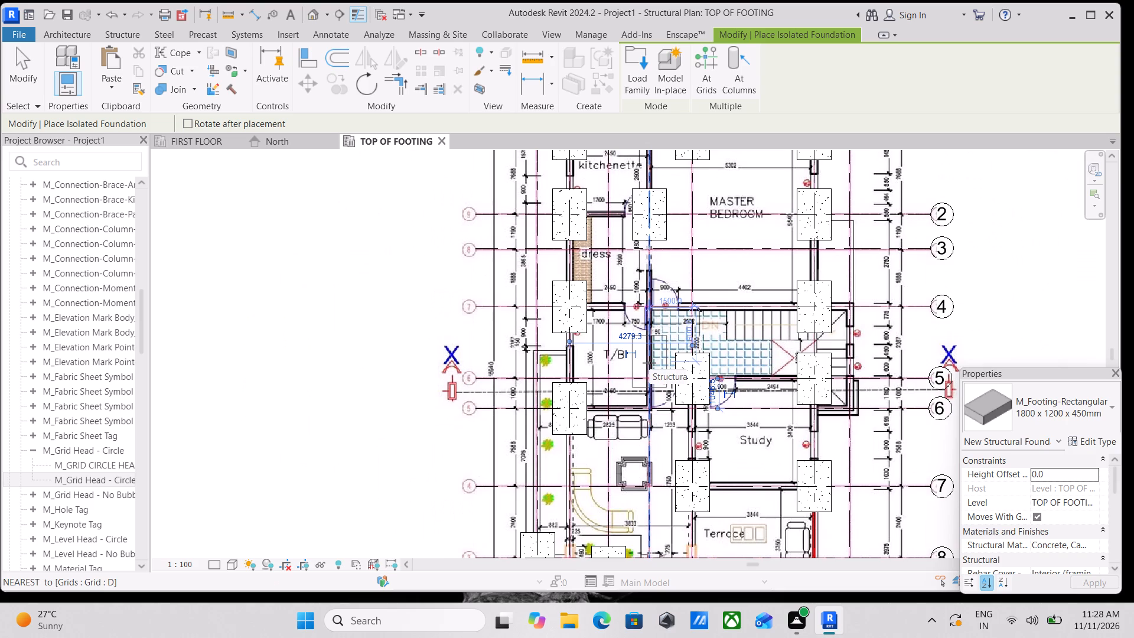
pyautogui.scroll(-3, 649, 363)
pyautogui.scroll(4, 620, 351)
pyautogui.scroll(-2, 726, 415)
pyautogui.moveTo(728, 413); pyautogui.dragTo(670, 311, button='middle')
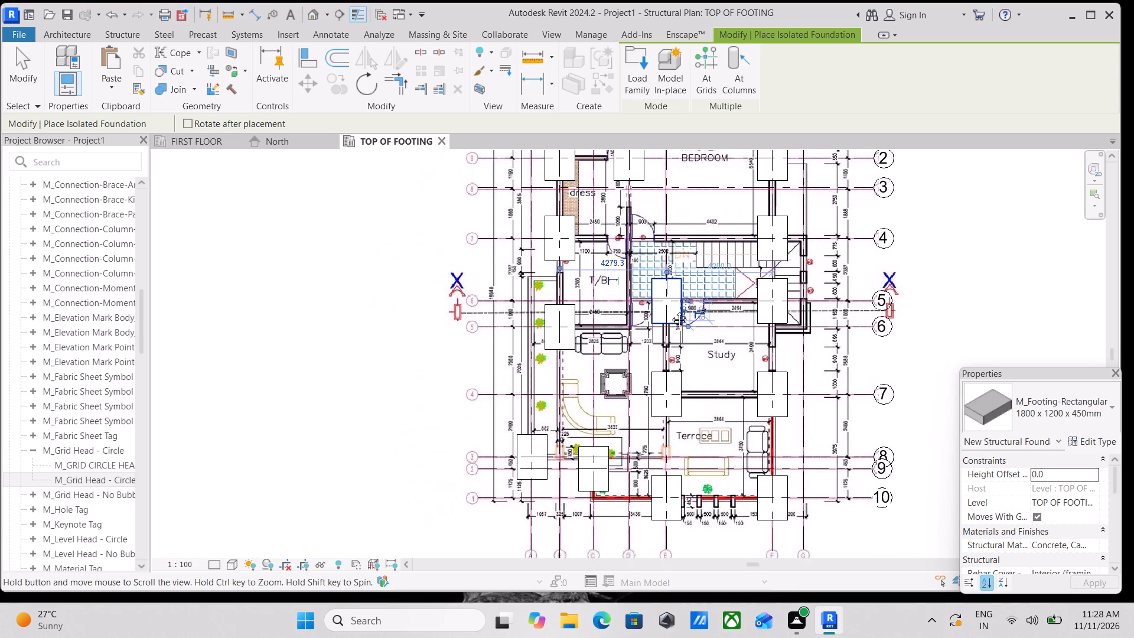
pyautogui.moveTo(670, 311); pyautogui.dragTo(664, 297, button='middle')
pyautogui.scroll(2, 655, 306)
pyautogui.scroll(-3, 483, 389)
pyautogui.moveTo(480, 383); pyautogui.dragTo(550, 584, button='middle')
pyautogui.scroll(1, 550, 580)
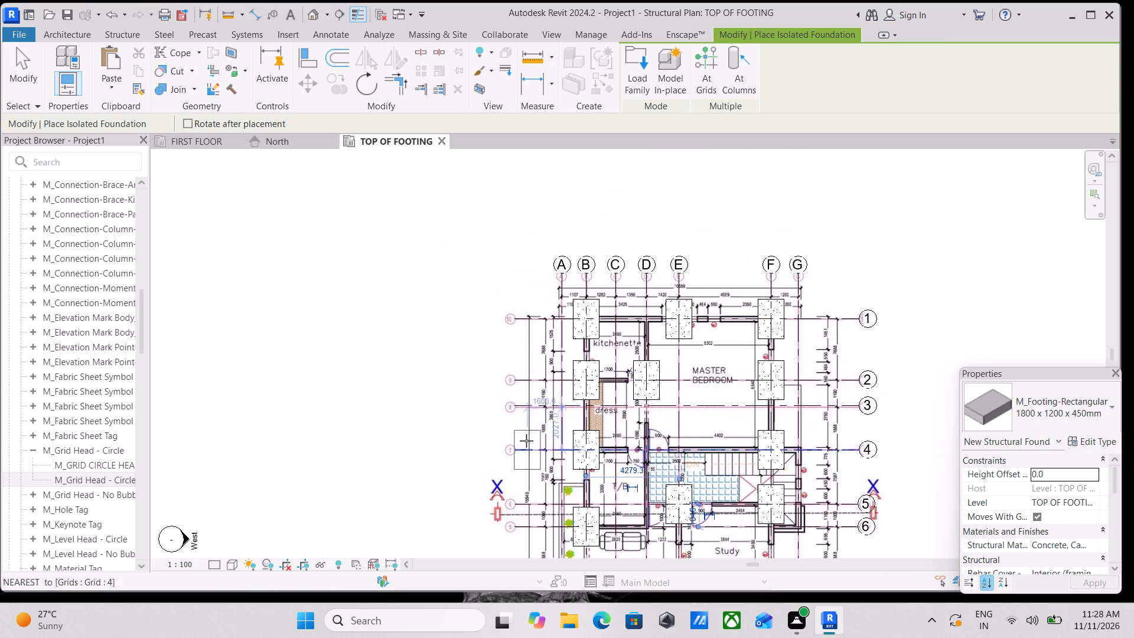
pyautogui.scroll(2, 643, 396)
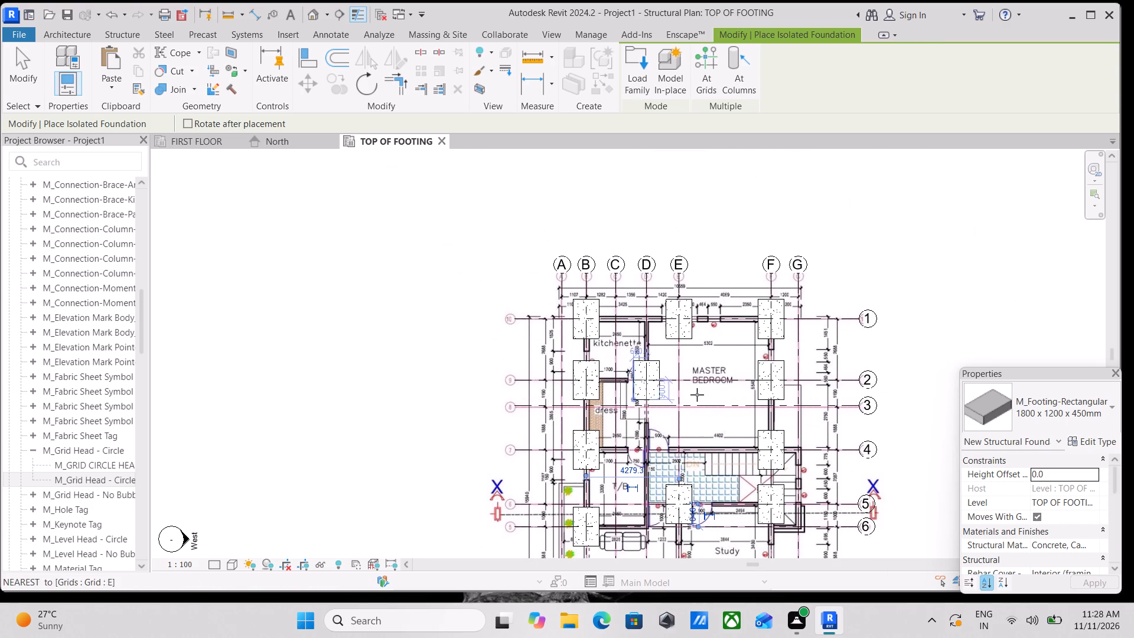
pyautogui.scroll(1, 697, 395)
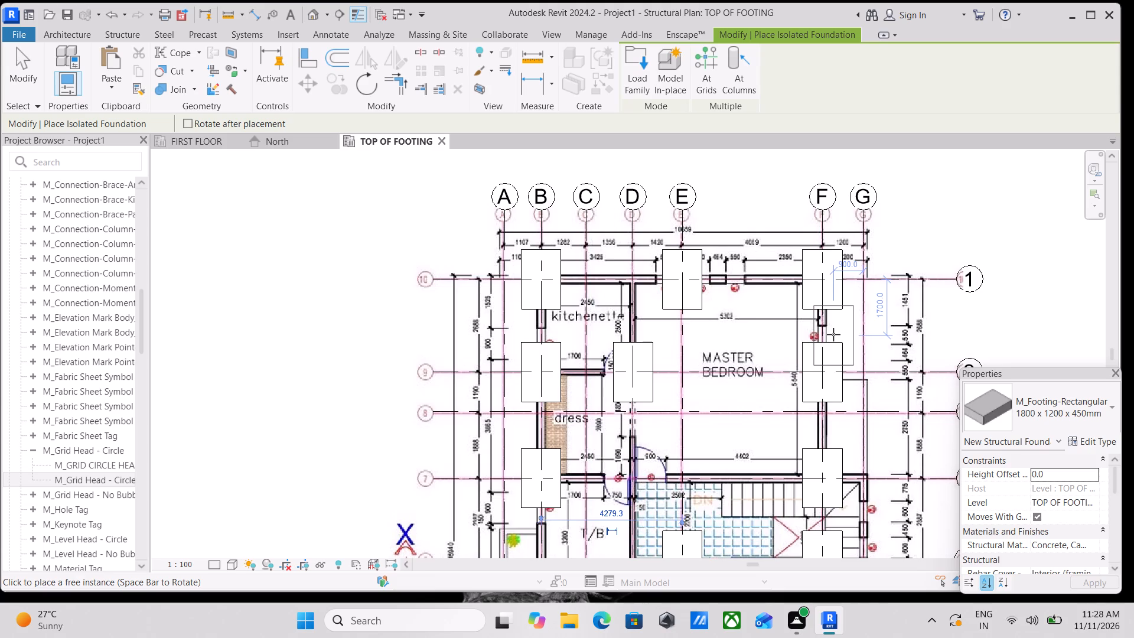
pyautogui.scroll(5, 813, 327)
pyautogui.scroll(-4, 767, 260)
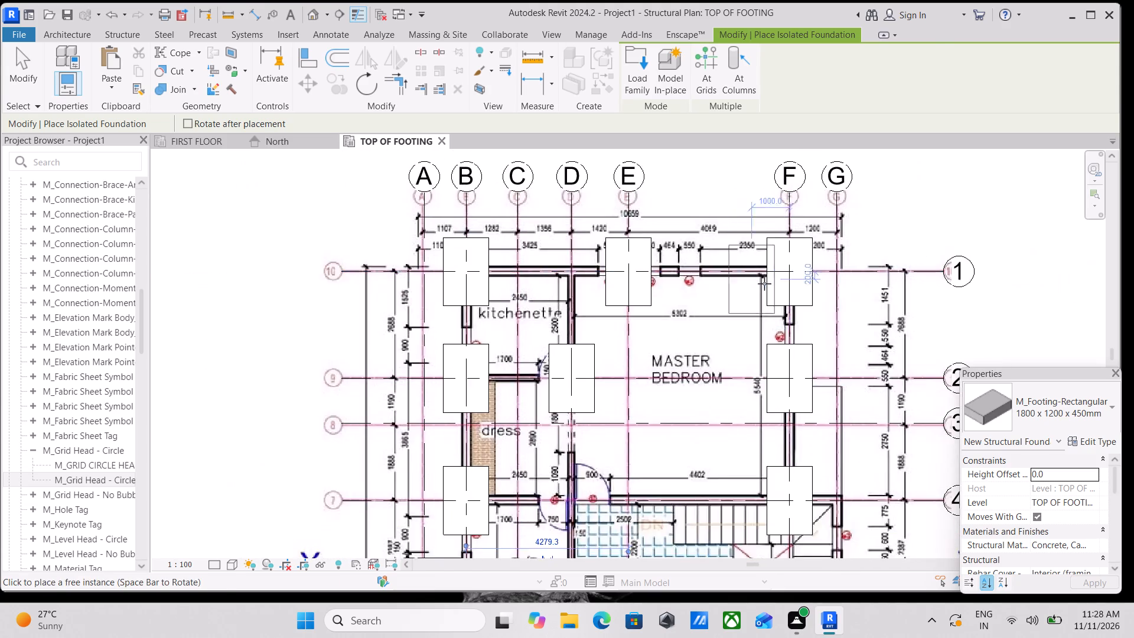
# Check the footings along grids F and G from grid 1 to grid 10, and end footing placement.
pyautogui.scroll(-1, 764, 284)
pyautogui.moveTo(766, 284); pyautogui.dragTo(618, 253, button='middle')
pyautogui.scroll(5, 723, 308)
pyautogui.scroll(-2, 680, 351)
pyautogui.moveTo(670, 335); pyautogui.dragTo(657, 264, button='middle')
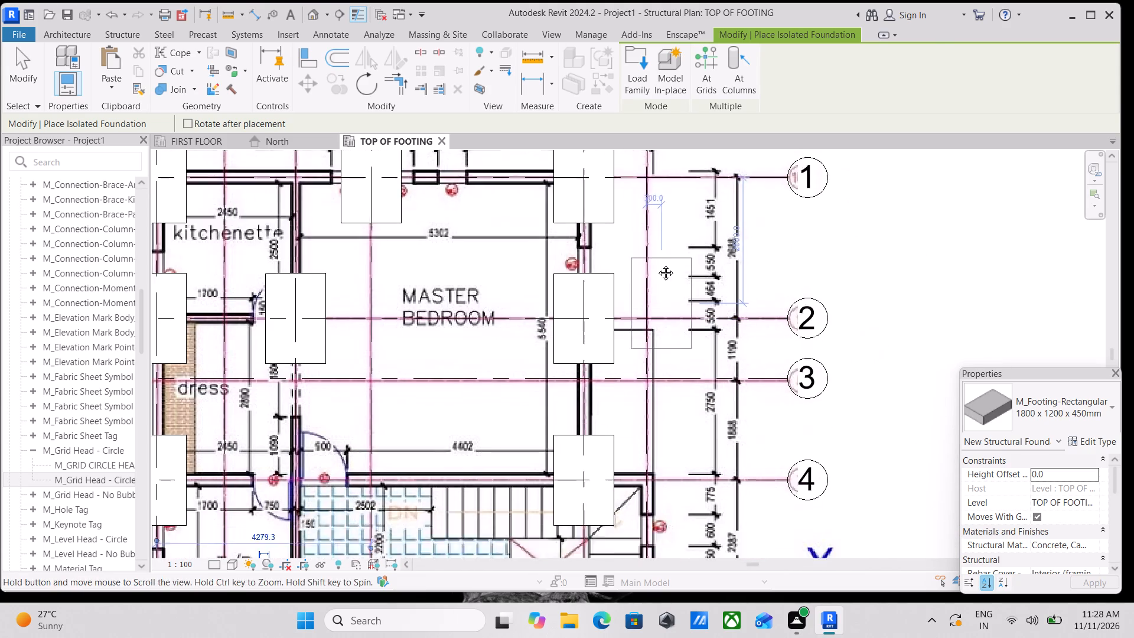
pyautogui.moveTo(657, 264); pyautogui.dragTo(653, 198, button='middle')
pyautogui.moveTo(634, 324); pyautogui.dragTo(644, 255, button='middle')
pyautogui.scroll(2, 651, 267)
pyautogui.moveTo(660, 347); pyautogui.dragTo(665, 265, button='middle')
pyautogui.scroll(-1, 682, 400)
pyautogui.moveTo(681, 406); pyautogui.dragTo(686, 322, button='middle')
pyautogui.scroll(3, 665, 425)
pyautogui.scroll(-3, 650, 435)
pyautogui.moveTo(643, 433); pyautogui.dragTo(643, 333, button='middle')
pyautogui.scroll(-4, 648, 354)
pyautogui.moveTo(648, 354); pyautogui.dragTo(661, 258, button='middle')
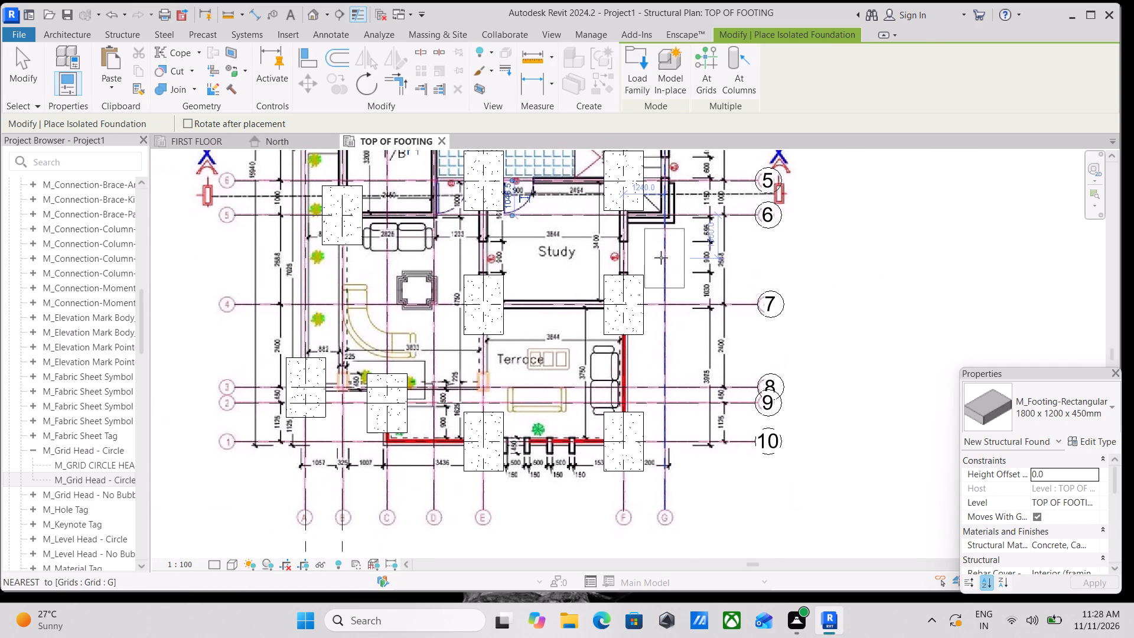
pyautogui.scroll(3, 624, 461)
pyautogui.scroll(-1, 513, 420)
pyautogui.moveTo(517, 422); pyautogui.dragTo(583, 558, button='middle')
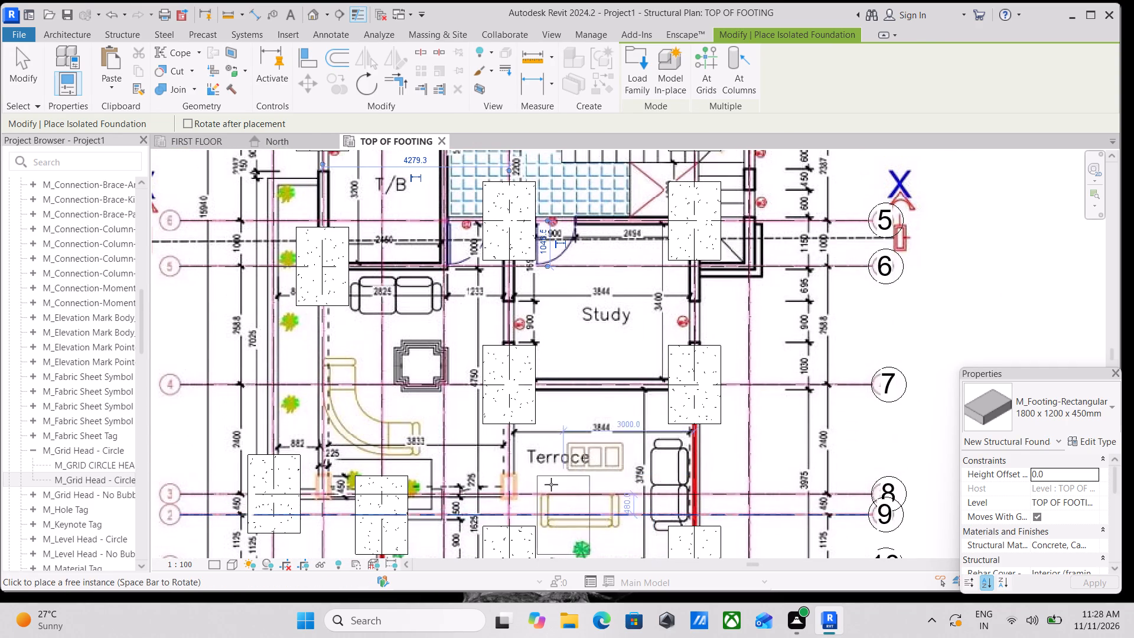
pyautogui.press('Escape')
pyautogui.press('Escape')
pyautogui.press('Escape')
# Look over the footing layout from the study up to grid 1 above the kitchenette and master bedroom.
pyautogui.scroll(-2, 429, 401)
pyautogui.moveTo(436, 404); pyautogui.dragTo(546, 535, button='middle')
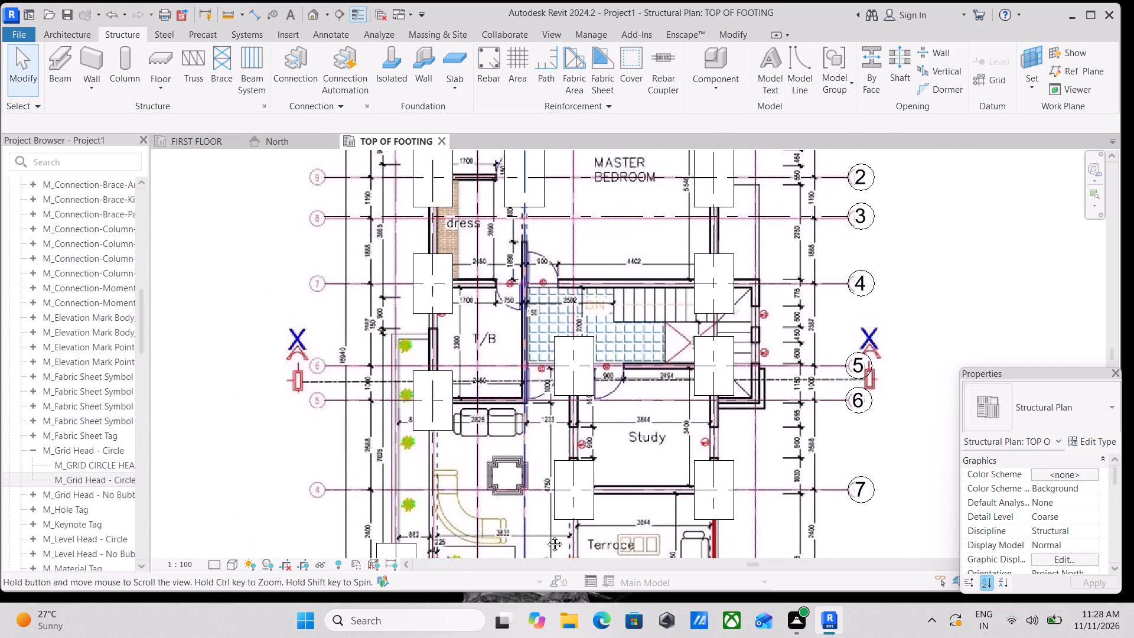
pyautogui.moveTo(546, 535); pyautogui.dragTo(550, 539, button='middle')
pyautogui.moveTo(528, 401); pyautogui.dragTo(566, 523, button='middle')
pyautogui.scroll(1, 561, 494)
pyautogui.scroll(-2, 523, 408)
pyautogui.moveTo(522, 408); pyautogui.dragTo(548, 467, button='middle')
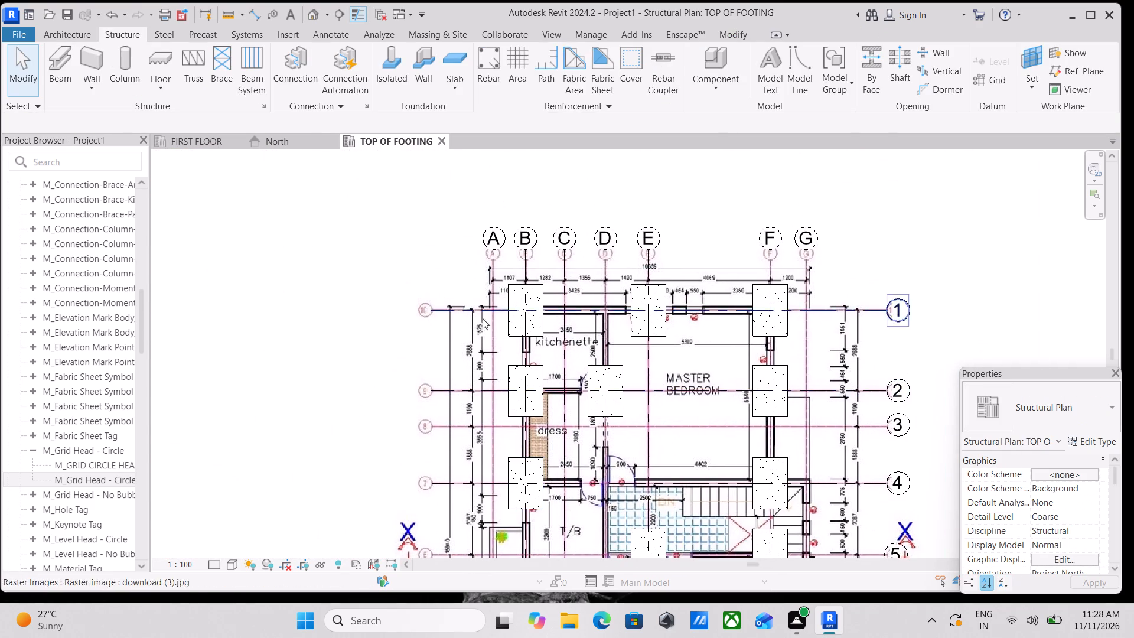
pyautogui.scroll(3, 522, 338)
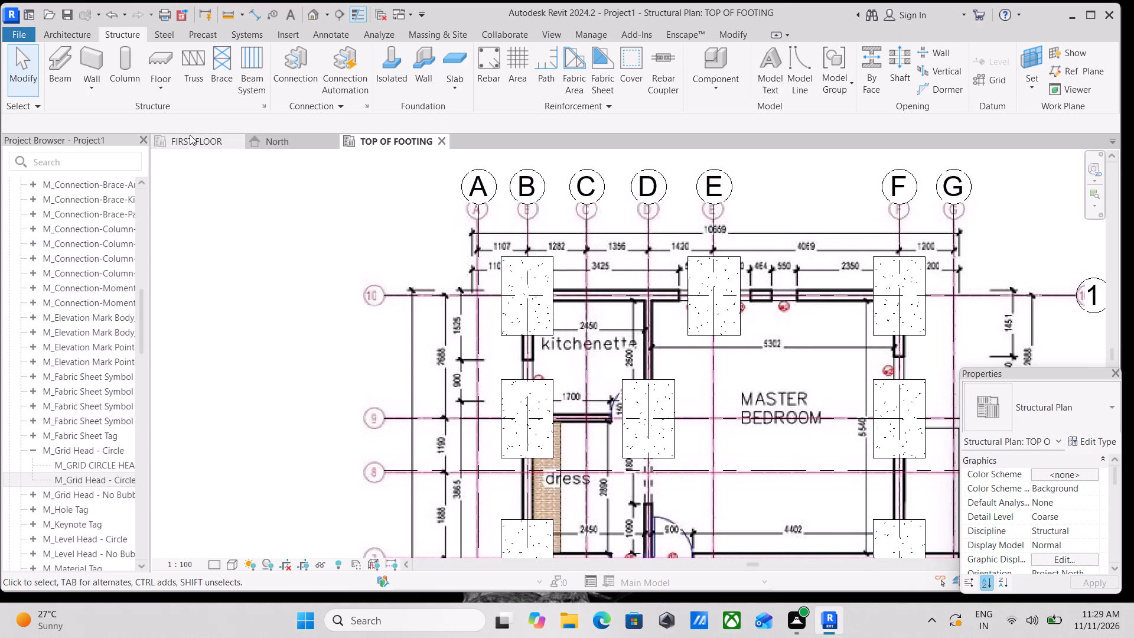
# Open the GROUND FLOOR structural plan.
pyautogui.scroll(8, 111, 292)
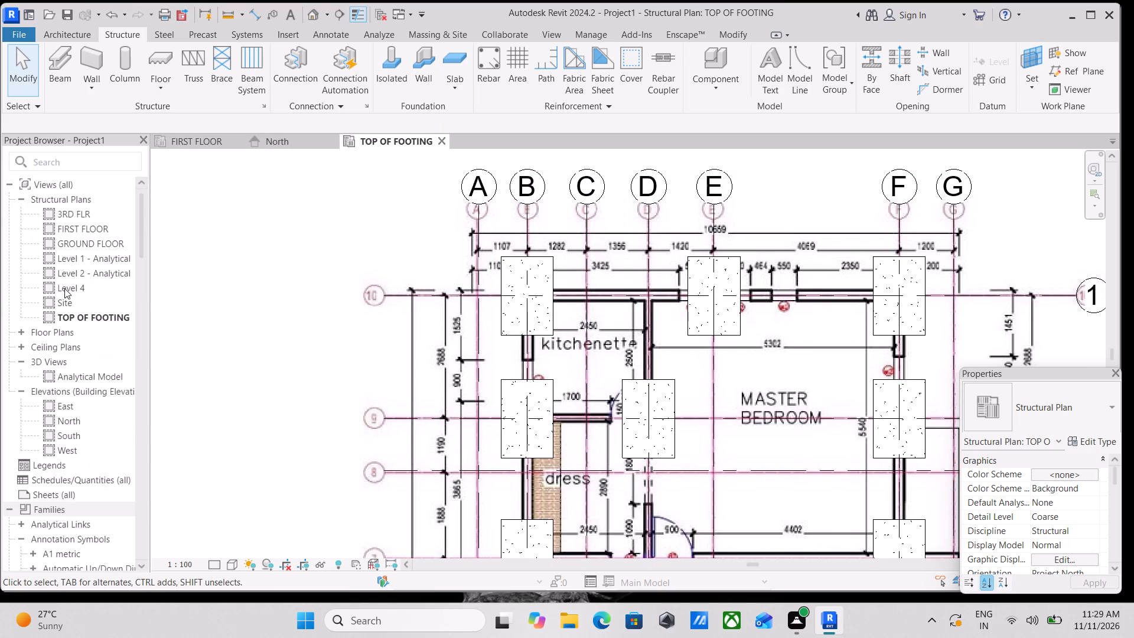
pyautogui.scroll(1, 64, 288)
pyautogui.doubleClick(89, 243)
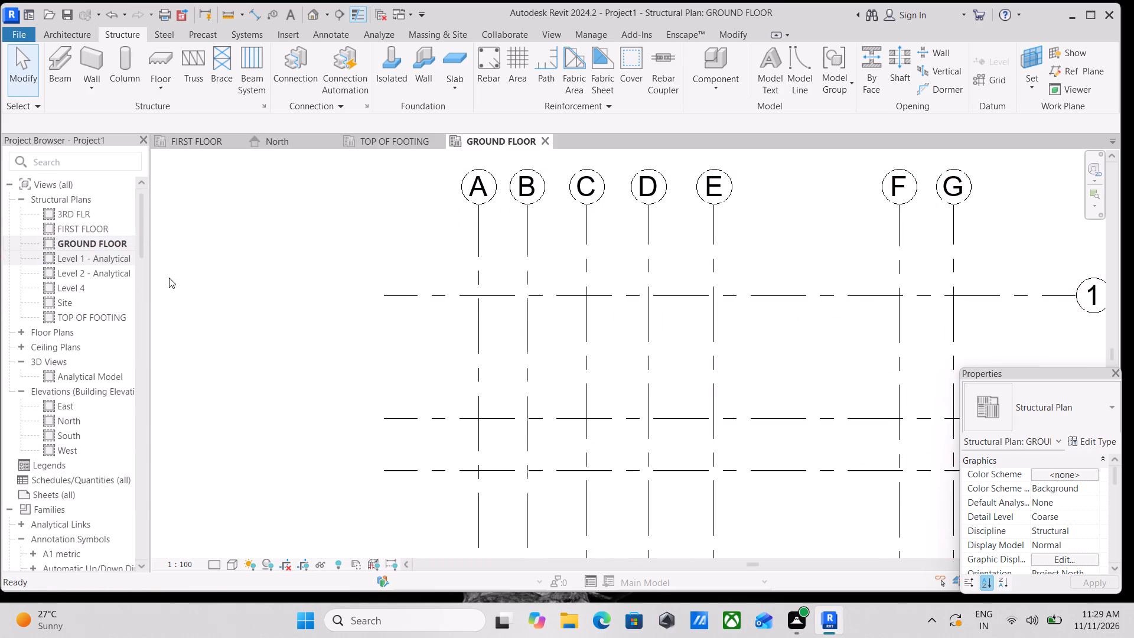
# Set the base level of the GROUND FLOOR plan's underlay range to TOP OF FOOTING.
pyautogui.scroll(2, 490, 304)
pyautogui.scroll(-5, 490, 304)
pyautogui.scroll(-2, 576, 315)
pyautogui.moveTo(576, 315); pyautogui.dragTo(569, 304, button='middle')
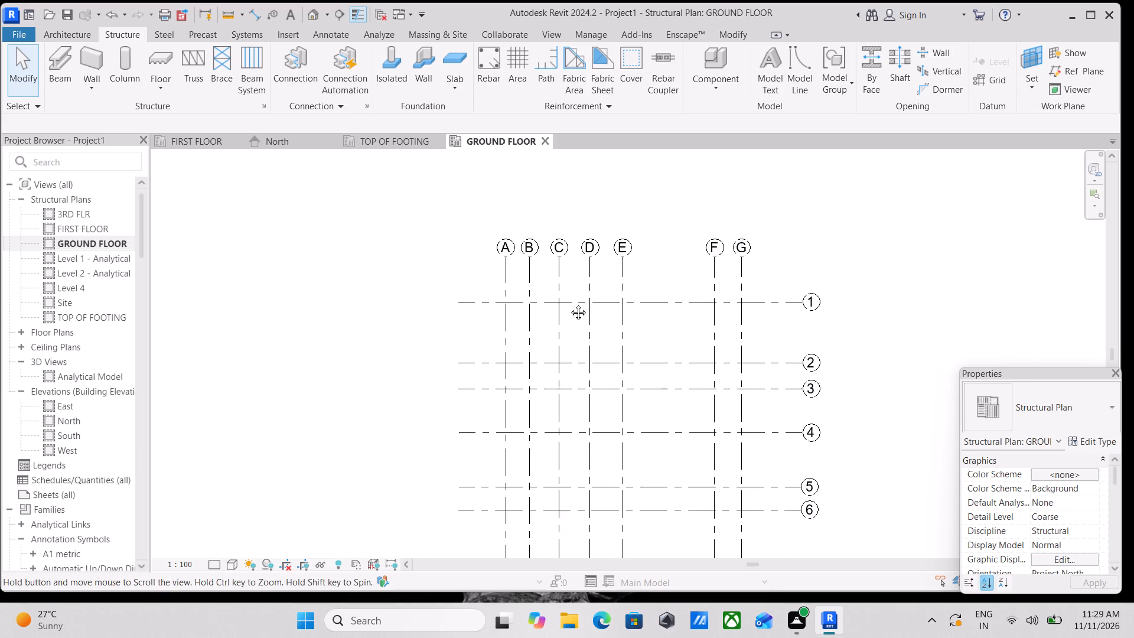
pyautogui.moveTo(569, 304); pyautogui.dragTo(540, 252, button='middle')
pyautogui.scroll(2, 532, 263)
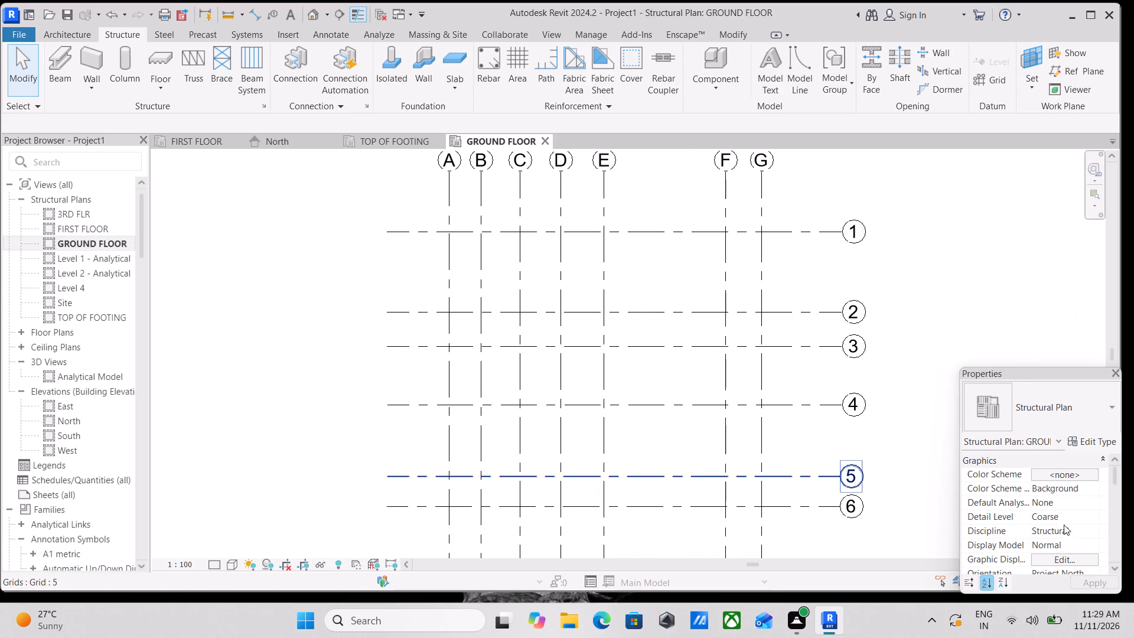
pyautogui.scroll(-3, 1080, 528)
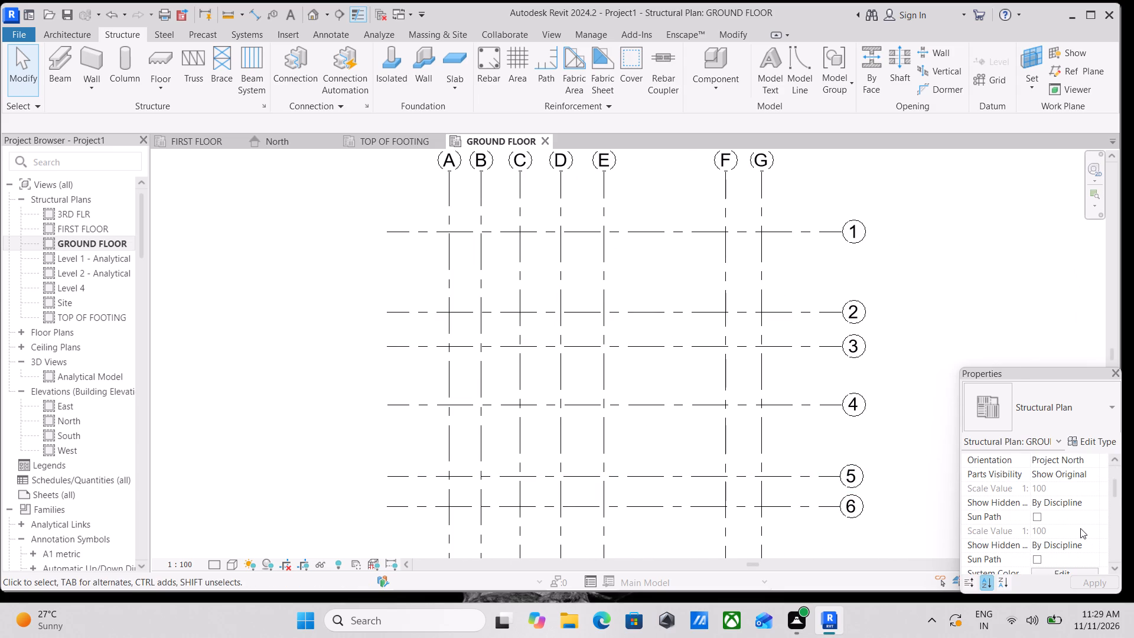
pyautogui.scroll(-1, 1088, 551)
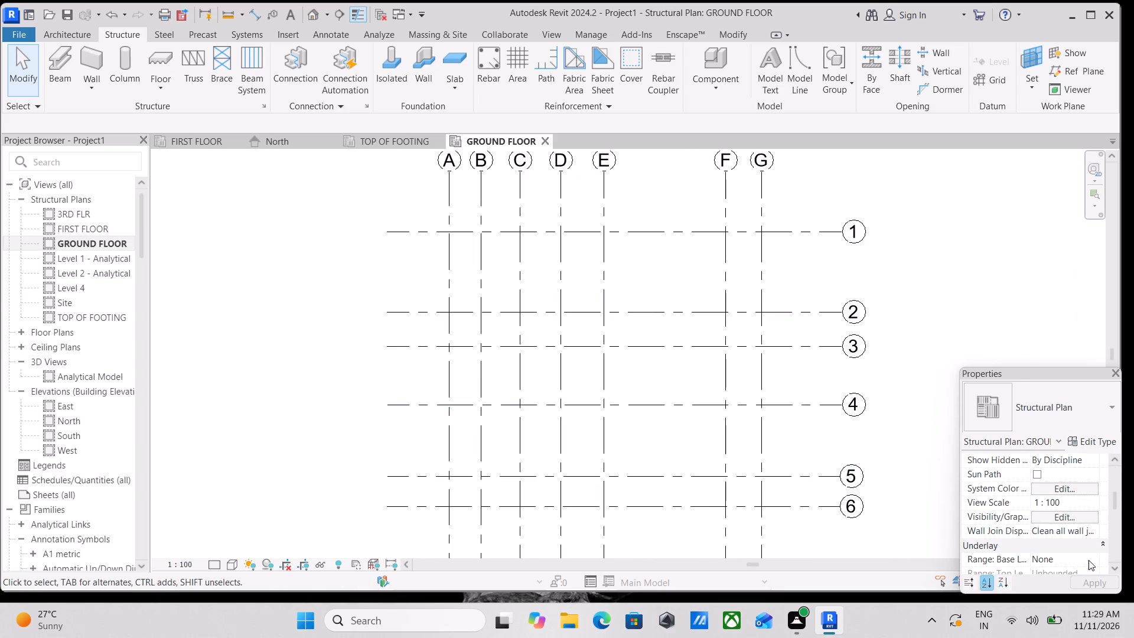
pyautogui.click(1089, 560)
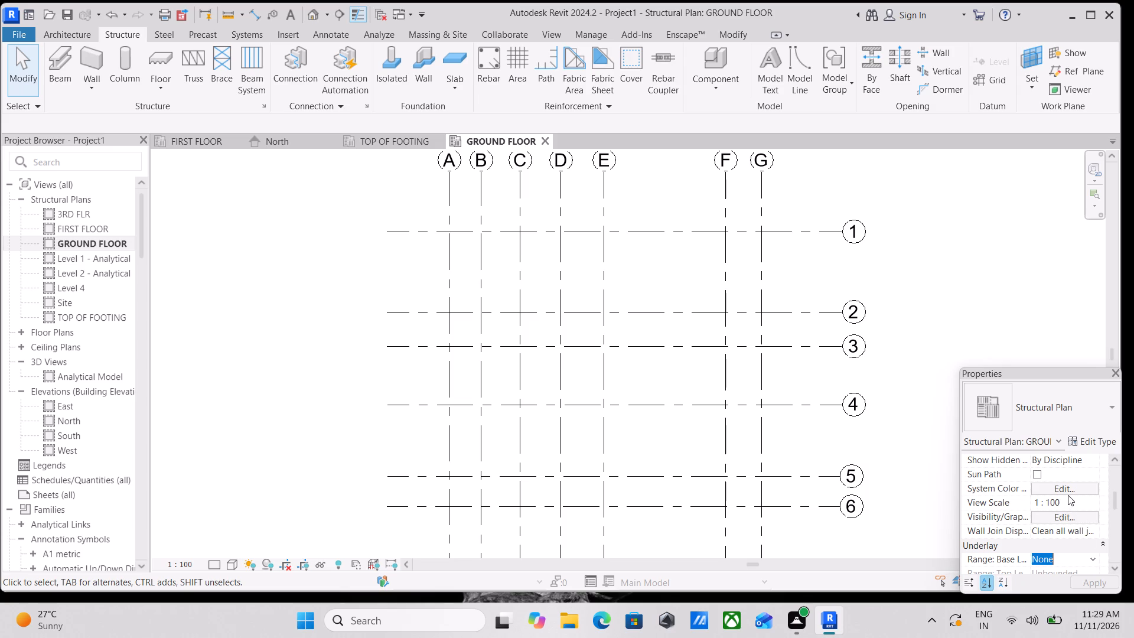
pyautogui.click(1068, 495)
# Examine the GROUND FLOOR plan around grids A to G and 1 to 5 for the footing underlay.
pyautogui.scroll(1, 629, 274)
pyautogui.moveTo(629, 274); pyautogui.dragTo(664, 319, button='middle')
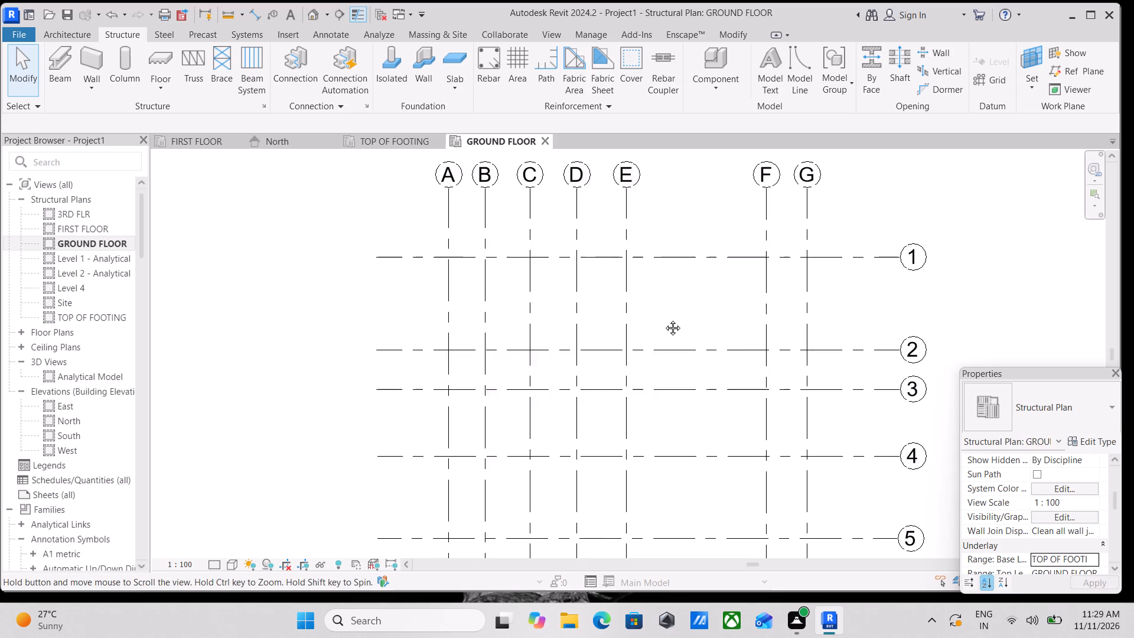
pyautogui.moveTo(664, 319); pyautogui.dragTo(695, 367, button='middle')
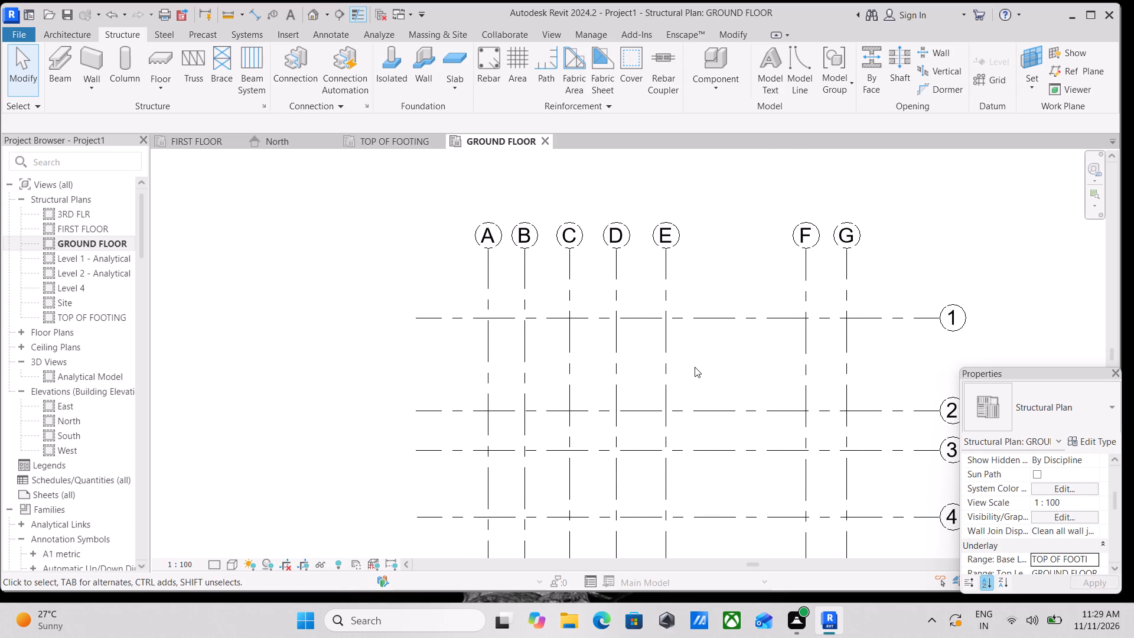
pyautogui.scroll(3, 757, 330)
pyautogui.scroll(-2, 744, 329)
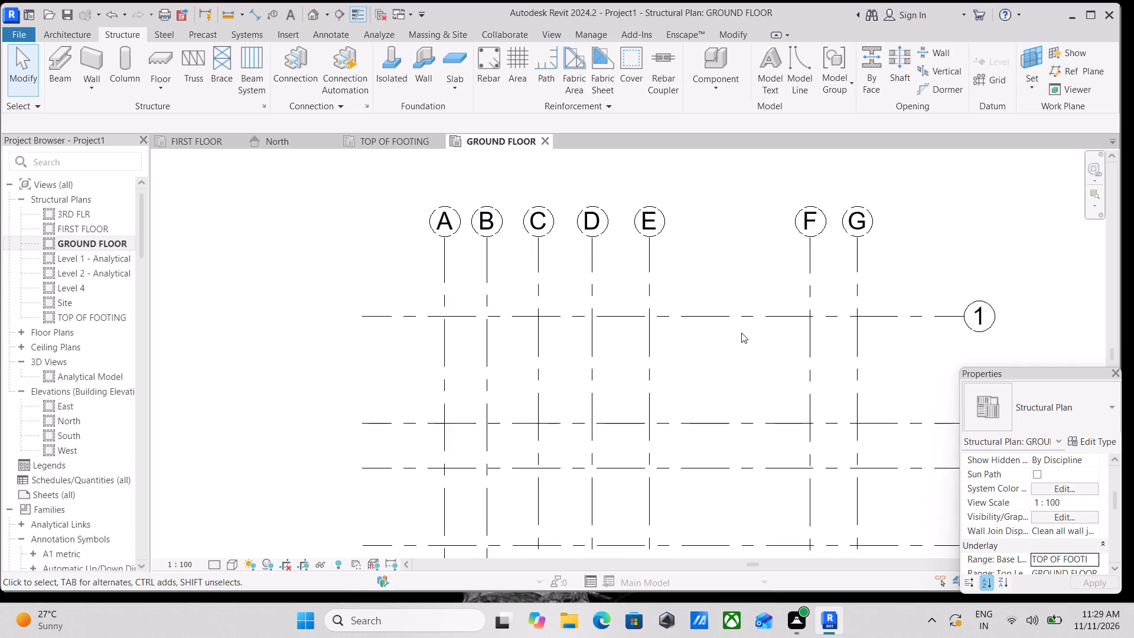
pyautogui.scroll(-2, 741, 333)
pyautogui.moveTo(710, 365); pyautogui.dragTo(718, 363, button='middle')
pyautogui.scroll(-2, 718, 363)
pyautogui.scroll(3, 711, 380)
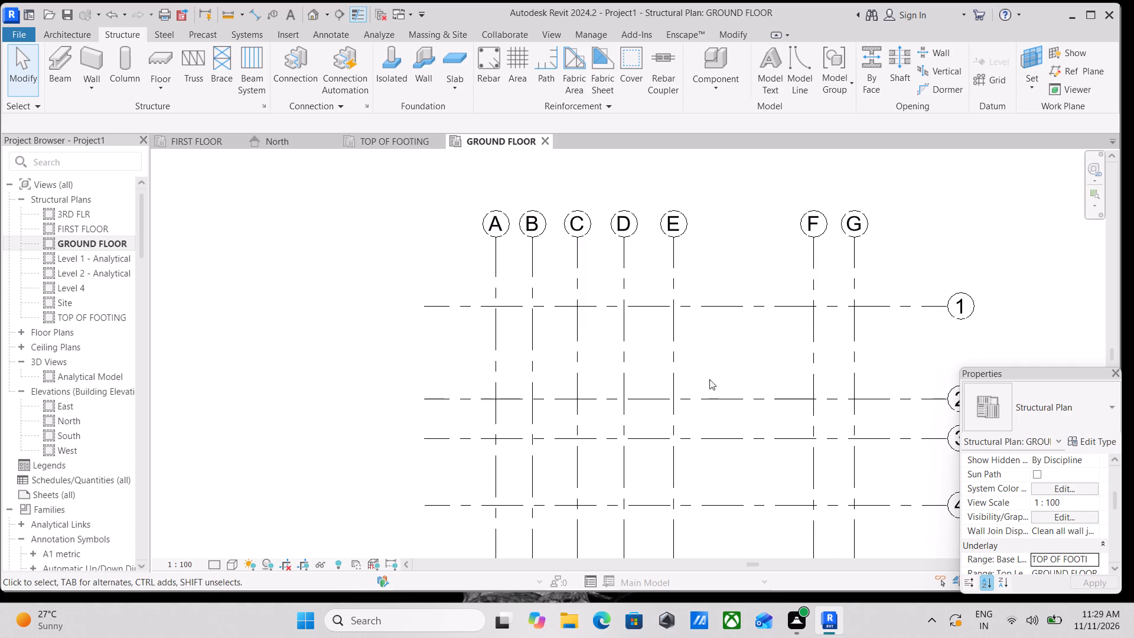
pyautogui.press('Escape')
pyautogui.scroll(1, 698, 353)
pyautogui.moveTo(698, 353); pyautogui.dragTo(761, 408, button='middle')
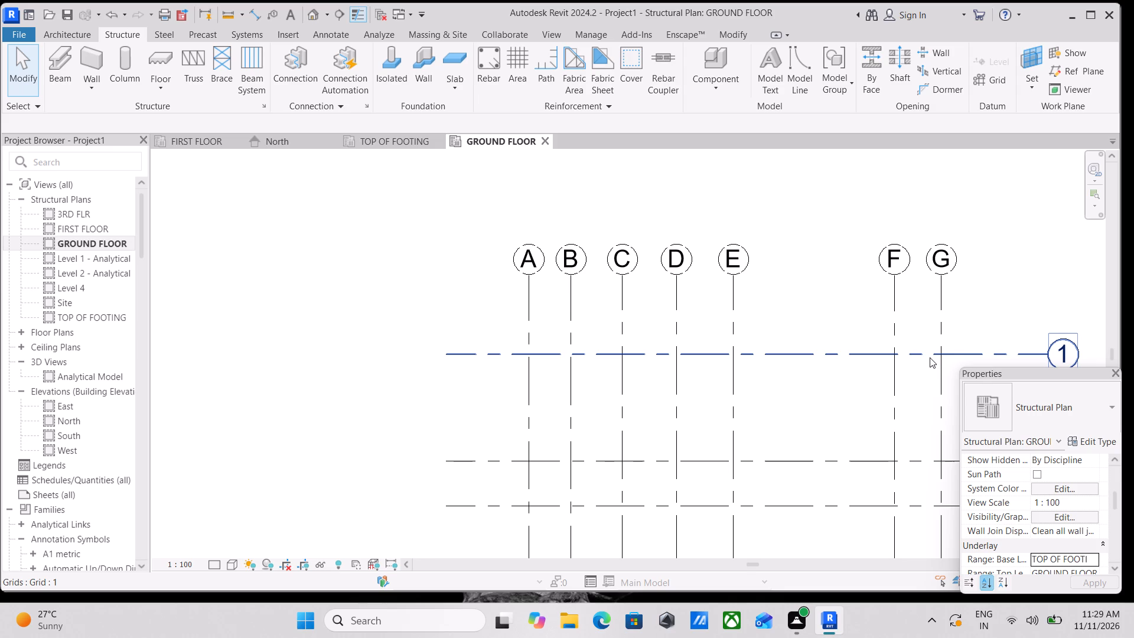
pyautogui.scroll(3, 930, 357)
pyautogui.scroll(-3, 771, 347)
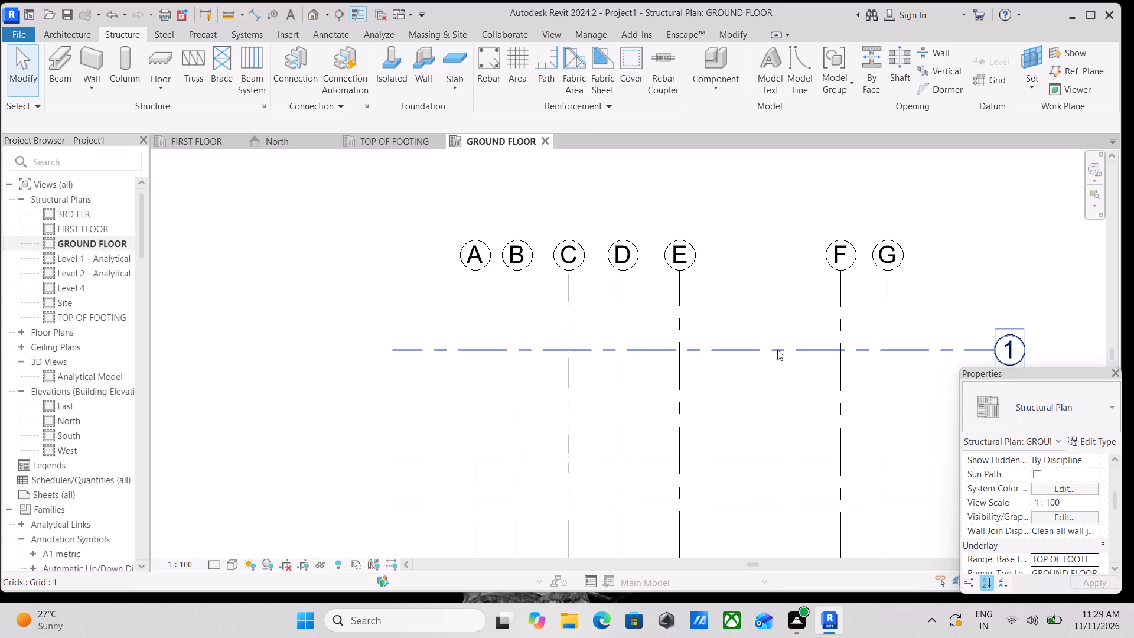
pyautogui.moveTo(781, 407); pyautogui.dragTo(787, 353, button='middle')
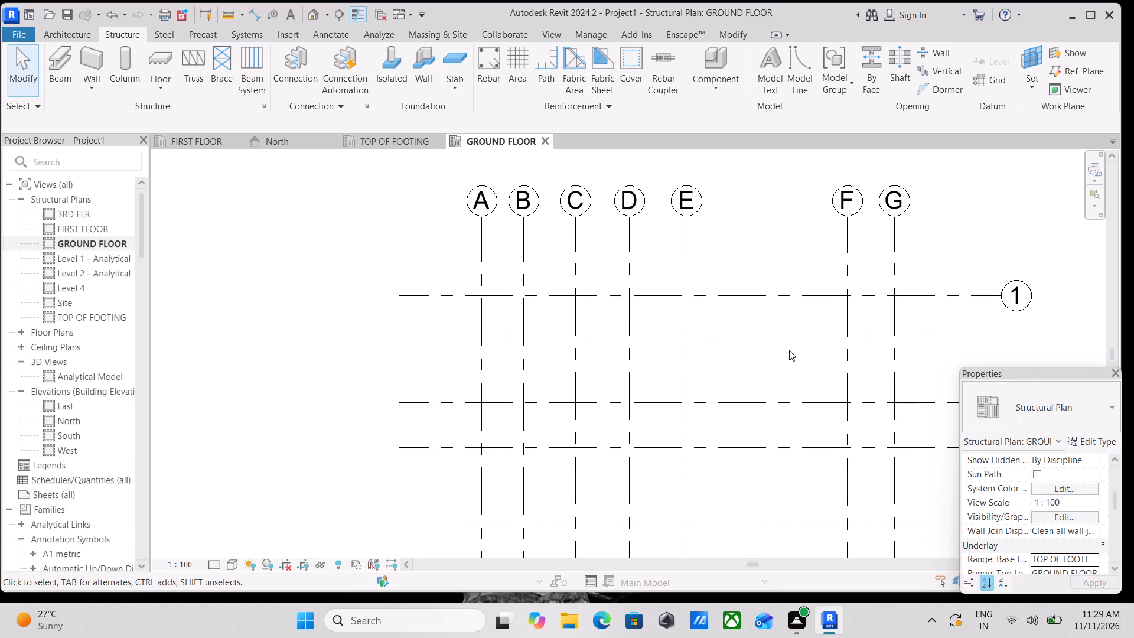
pyautogui.scroll(2, 700, 251)
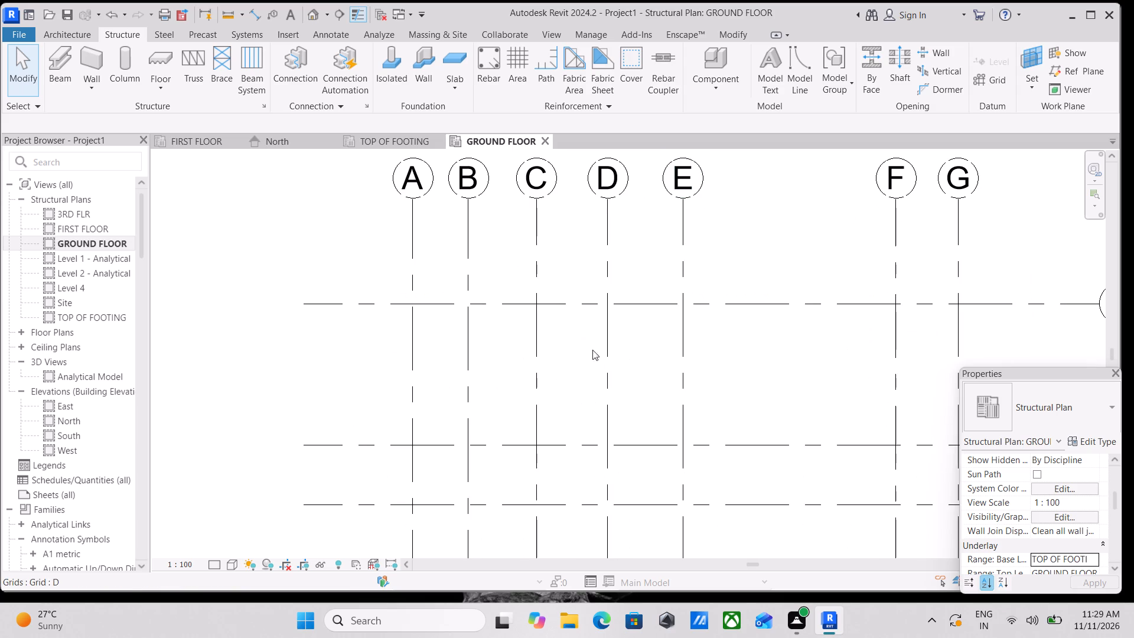
pyautogui.moveTo(534, 333); pyautogui.dragTo(588, 373, button='middle')
pyautogui.scroll(3, 519, 341)
pyautogui.middleClick(429, 426)
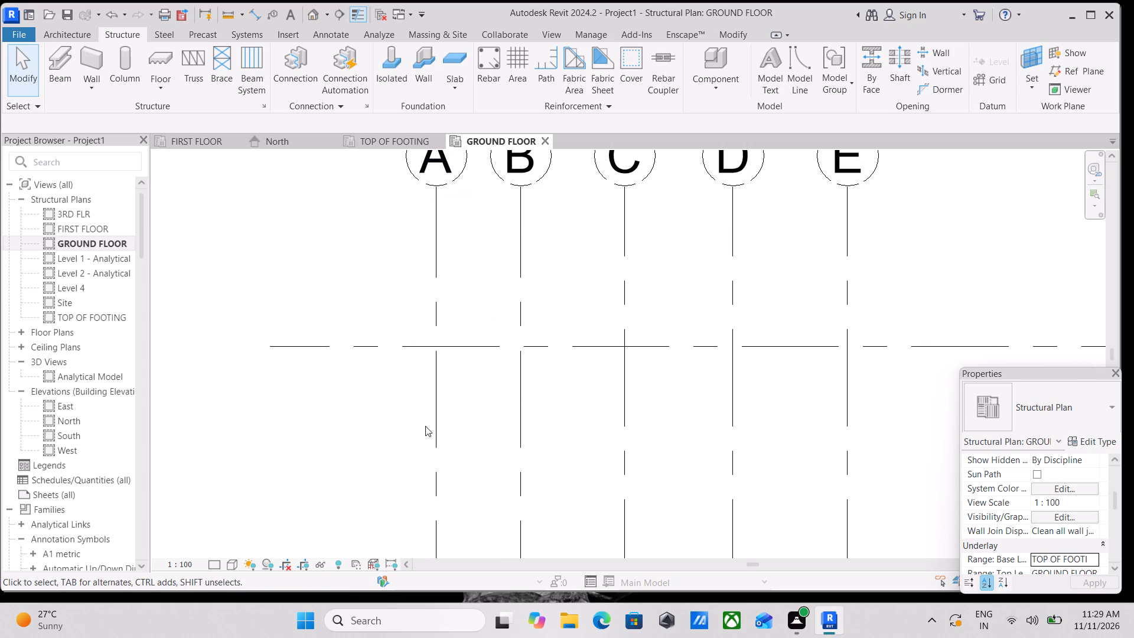
# Place an M_Concrete-Rectangular-Column structural column of type 450 x 600mm where grid A meets grid 1.
pyautogui.click(119, 63)
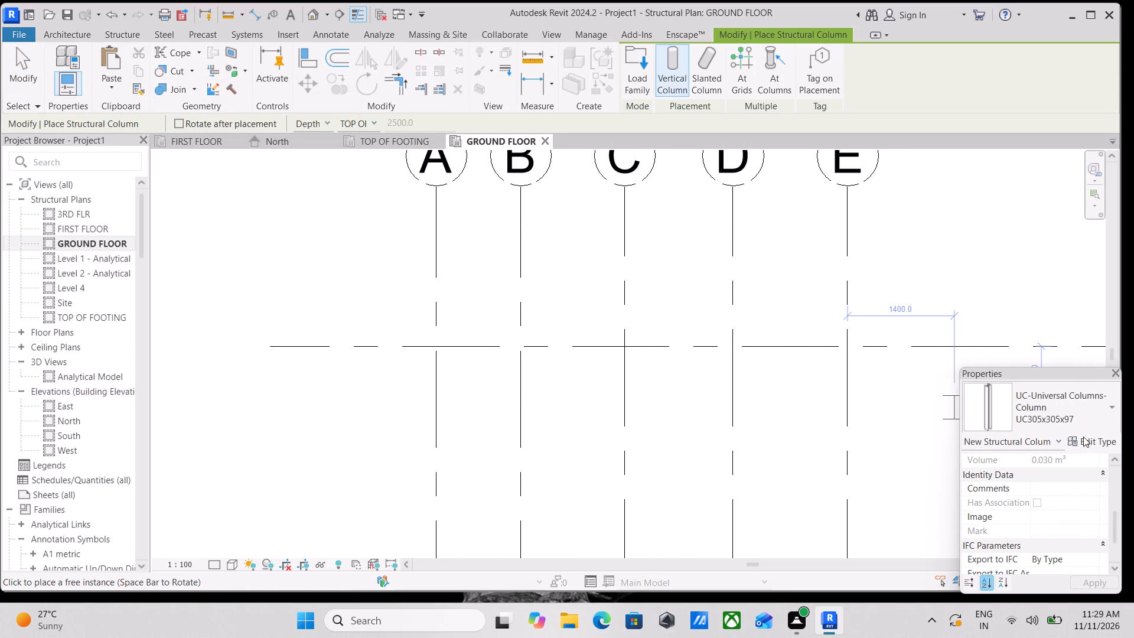
pyautogui.click(1094, 425)
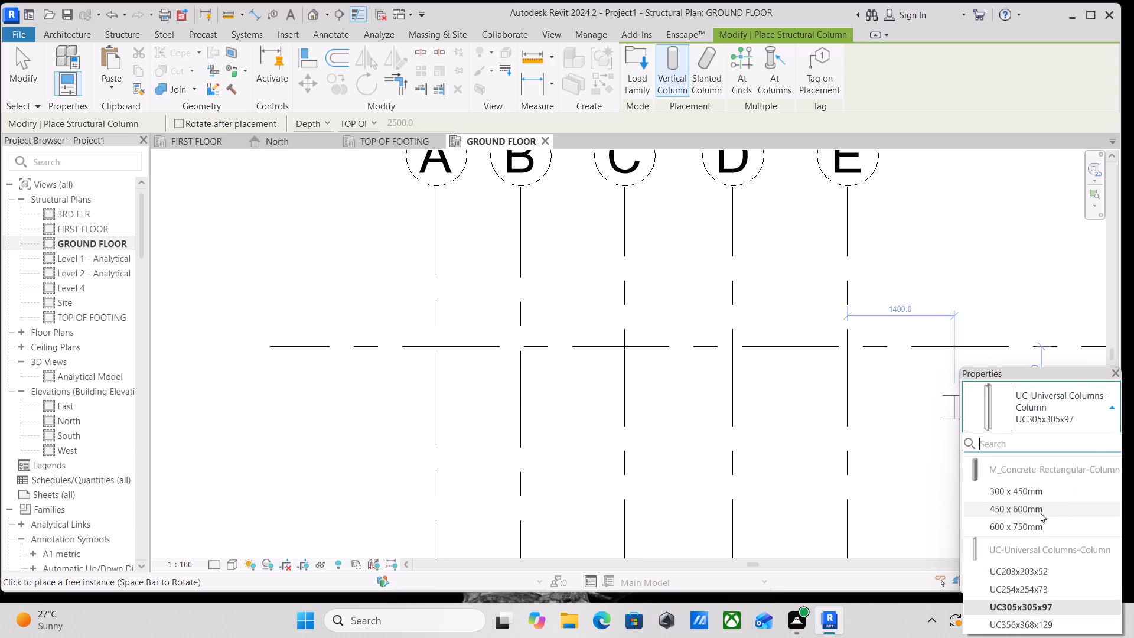
pyautogui.click(1039, 512)
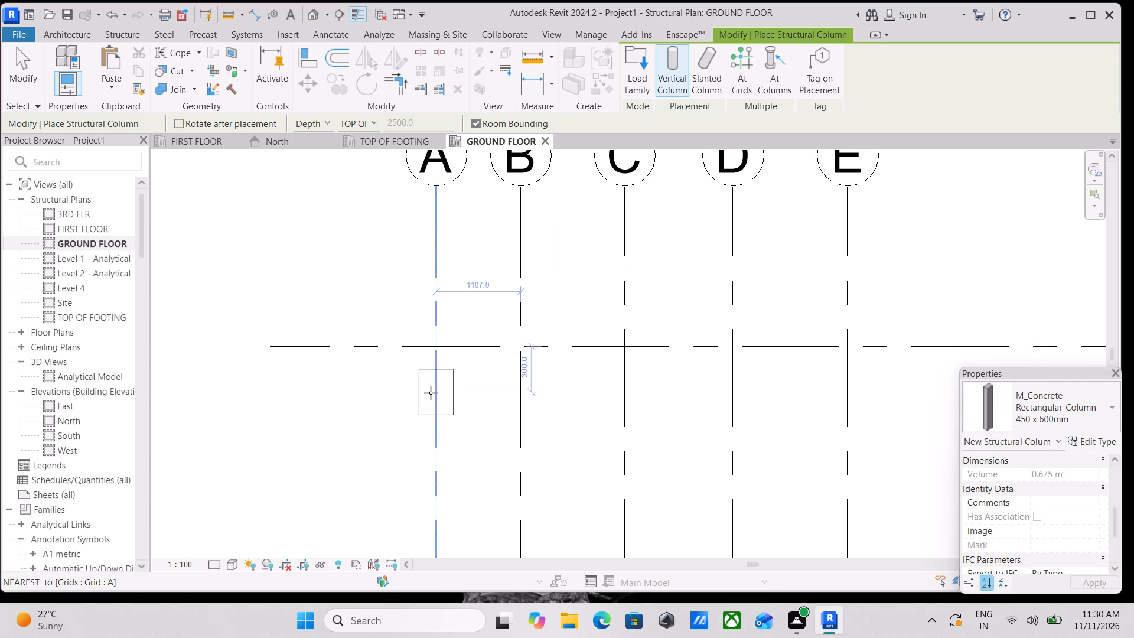
pyautogui.scroll(2, 431, 392)
pyautogui.click(436, 336)
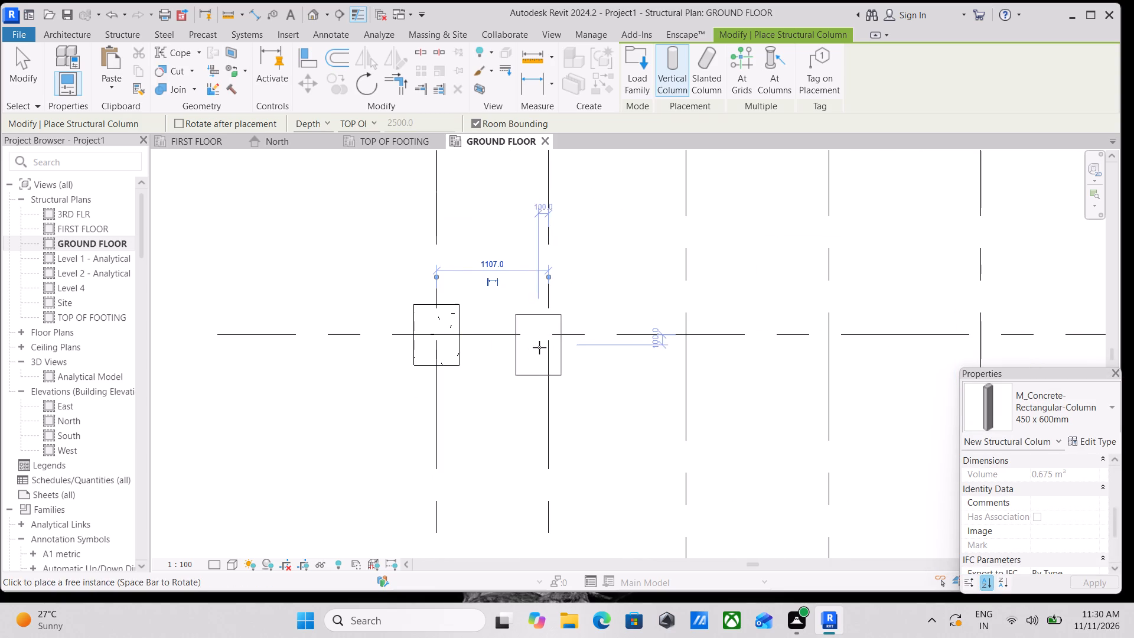
# Place a 450 x 600mm concrete column where grid A meets grid 10.
pyautogui.scroll(-8, 560, 337)
pyautogui.moveTo(640, 317); pyautogui.dragTo(494, 187, button='middle')
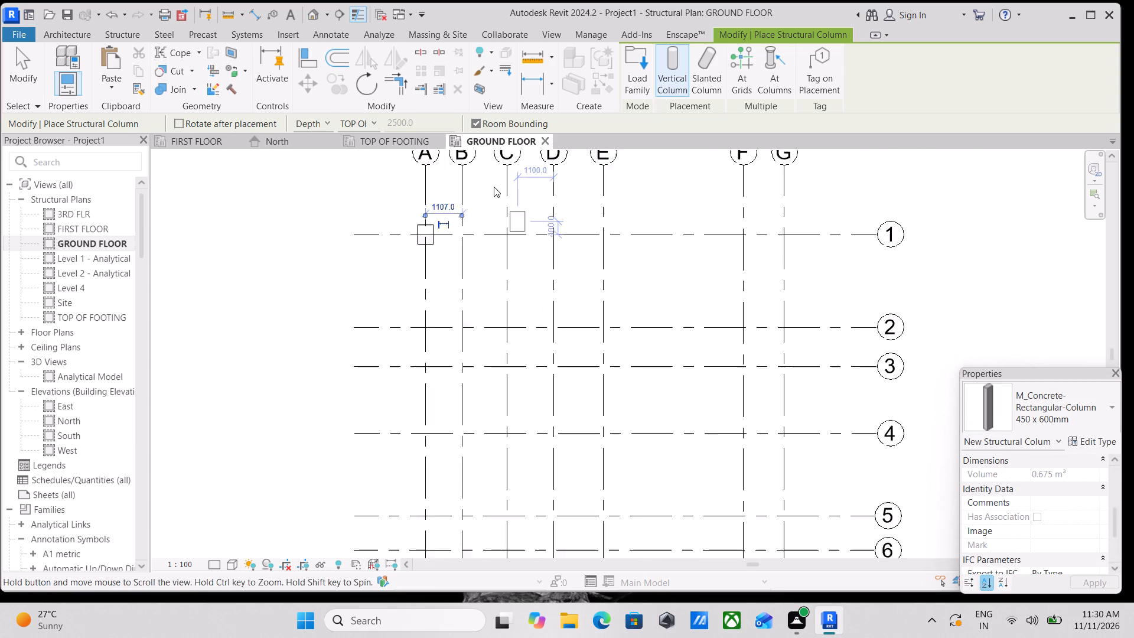
pyautogui.moveTo(494, 187); pyautogui.dragTo(498, 193, button='middle')
pyautogui.scroll(-4, 498, 357)
pyautogui.moveTo(496, 338); pyautogui.dragTo(506, 154, button='middle')
pyautogui.scroll(3, 510, 407)
pyautogui.scroll(4, 418, 392)
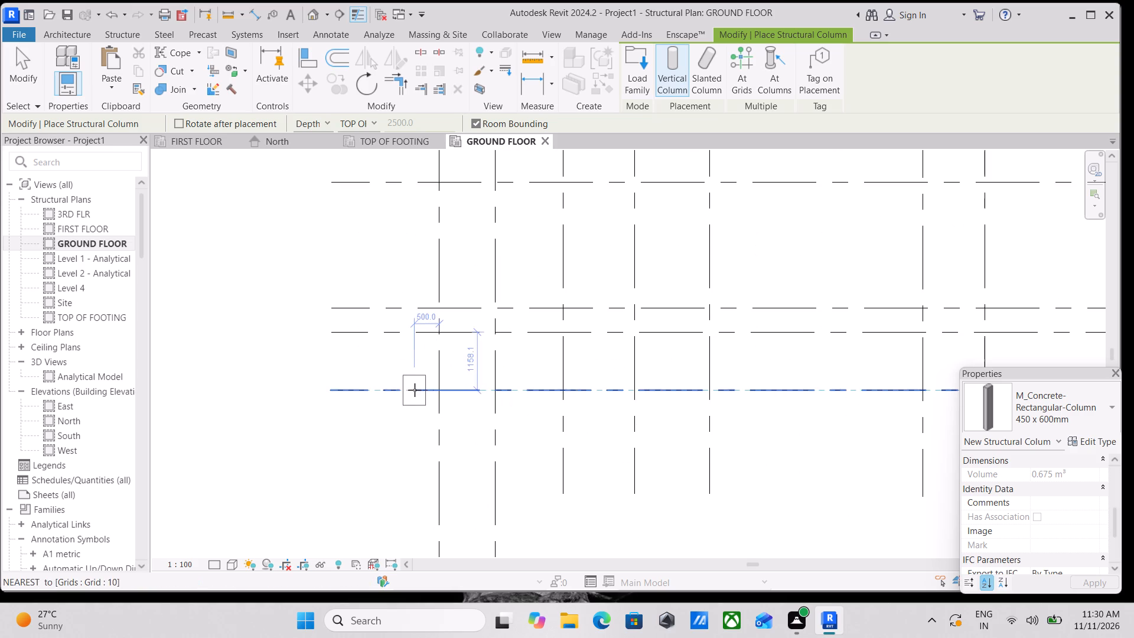
pyautogui.scroll(-6, 432, 392)
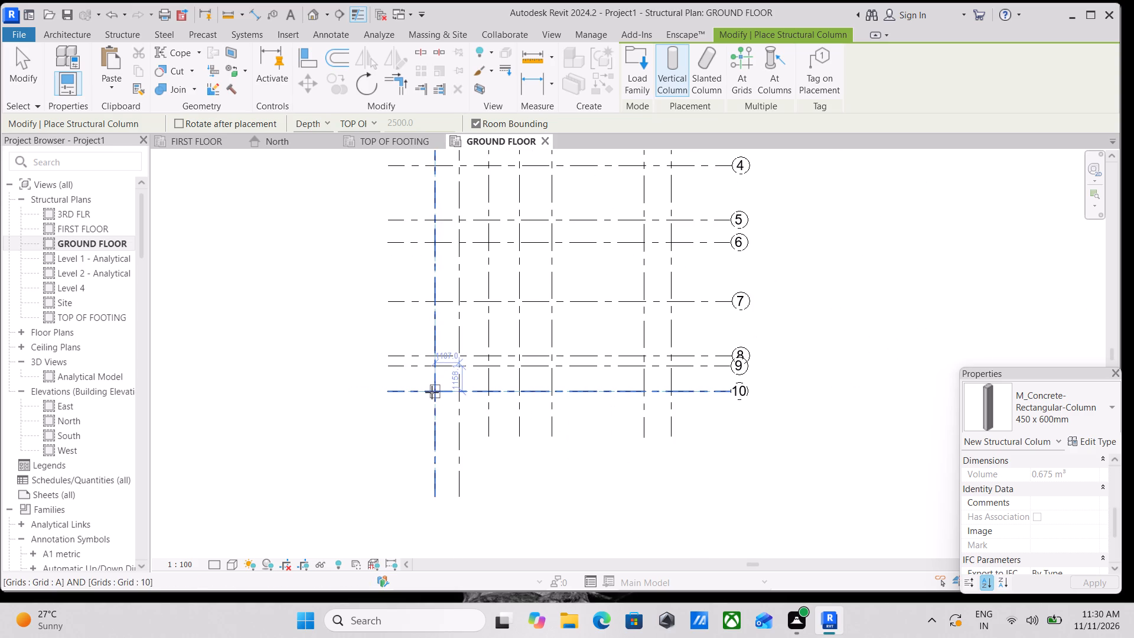
pyautogui.scroll(6, 447, 388)
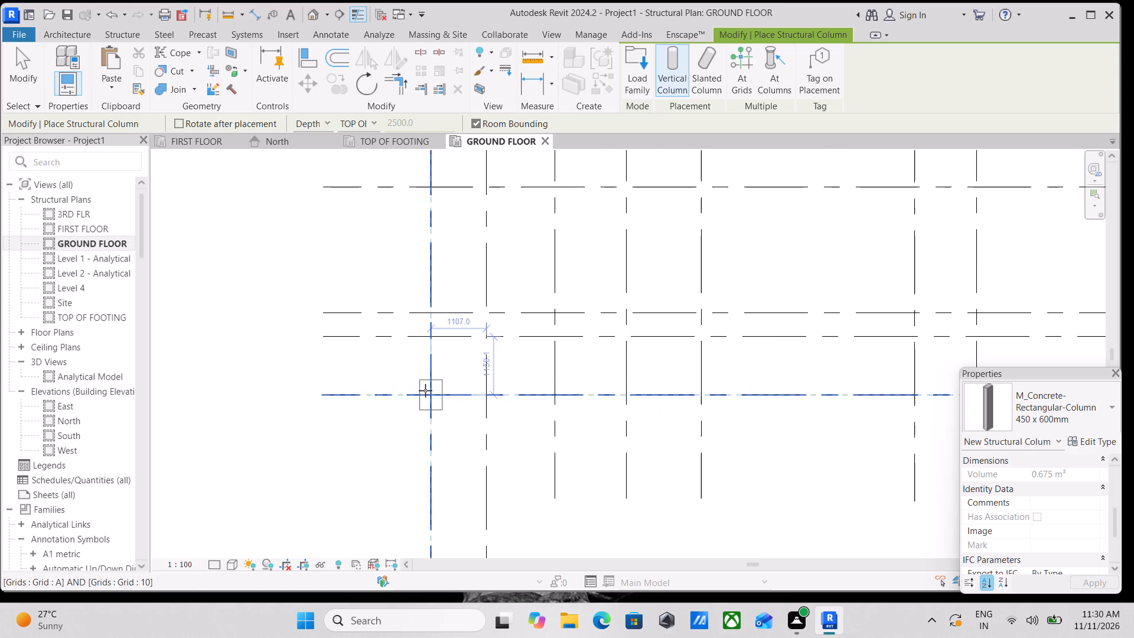
pyautogui.click(433, 394)
# Place 450 x 600mm concrete columns where grid G meets grid 10 and grid 1.
pyautogui.scroll(-6, 434, 393)
pyautogui.moveTo(516, 388); pyautogui.dragTo(498, 387, button='middle')
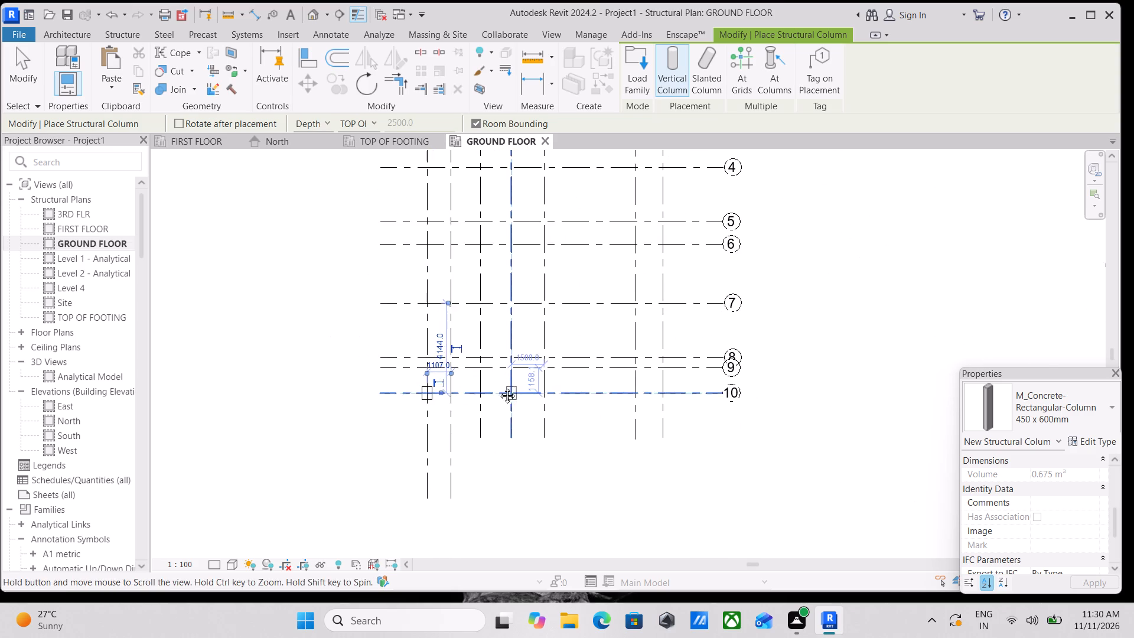
pyautogui.moveTo(498, 387); pyautogui.dragTo(415, 401, button='middle')
pyautogui.scroll(2, 507, 397)
pyautogui.click(591, 414)
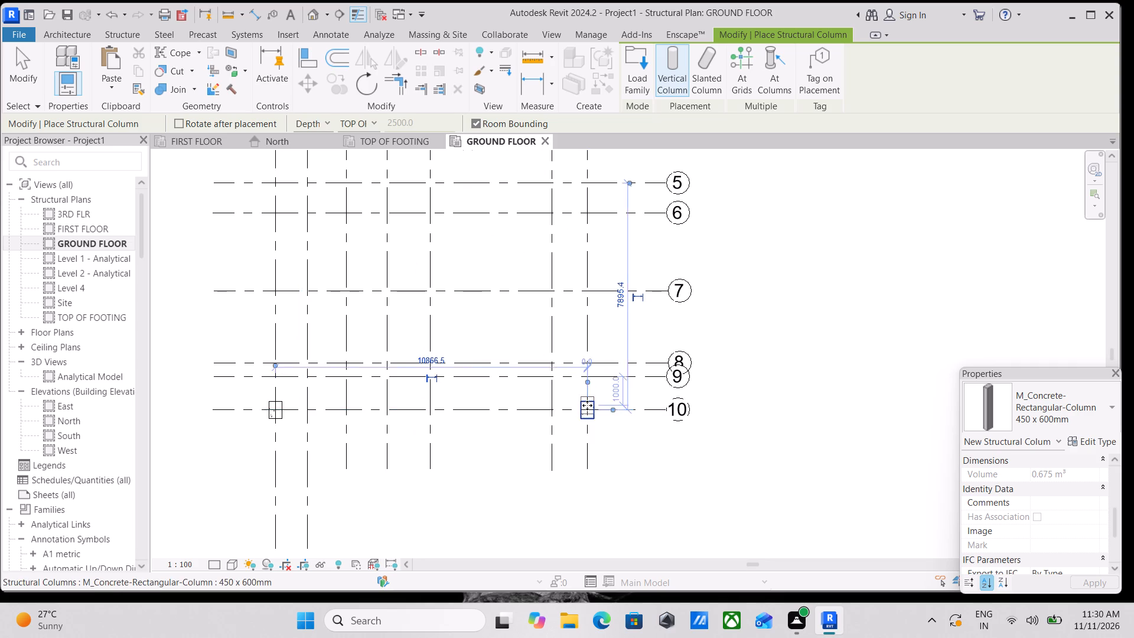
pyautogui.scroll(-2, 587, 405)
pyautogui.moveTo(587, 405); pyautogui.dragTo(594, 637, button='middle')
pyautogui.moveTo(559, 288); pyautogui.dragTo(563, 341, button='middle')
pyautogui.scroll(2, 572, 327)
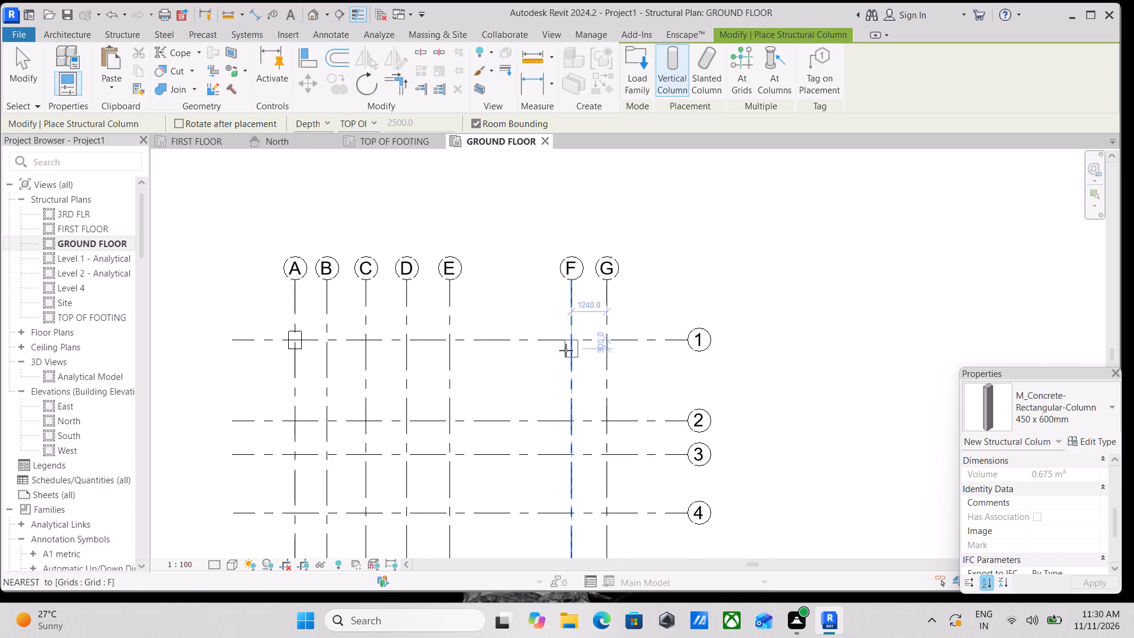
pyautogui.click(611, 341)
# Place 450 x 600mm concrete columns at grid intersections in one operation, selecting all of grids A to G and 1 to 10.
pyautogui.scroll(-2, 617, 334)
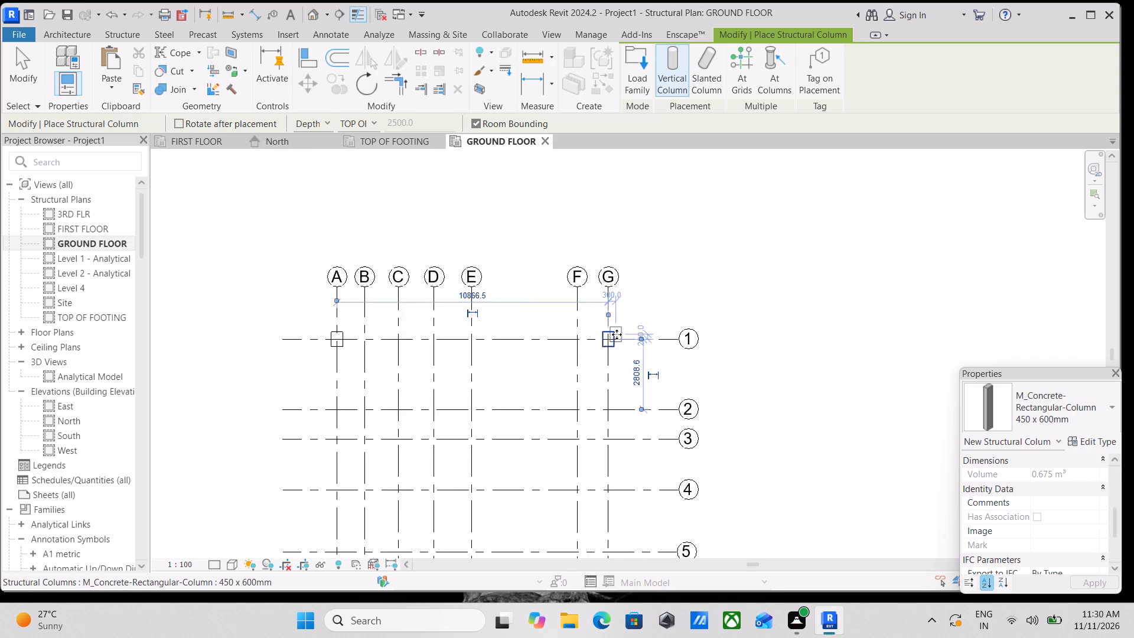
pyautogui.scroll(-4, 617, 334)
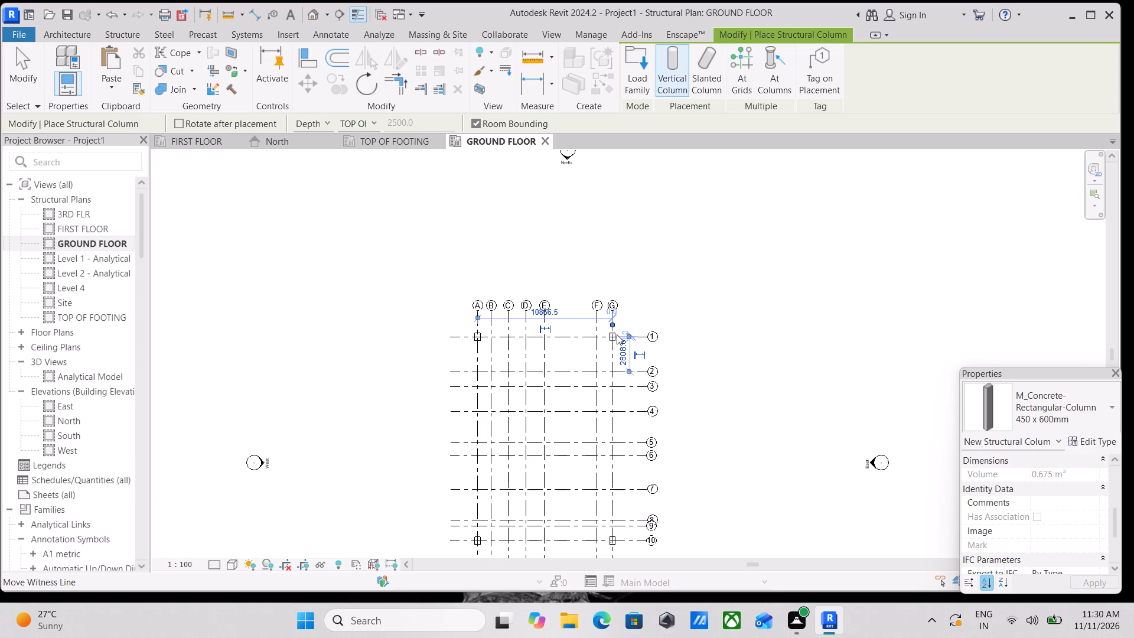
pyautogui.scroll(6, 617, 345)
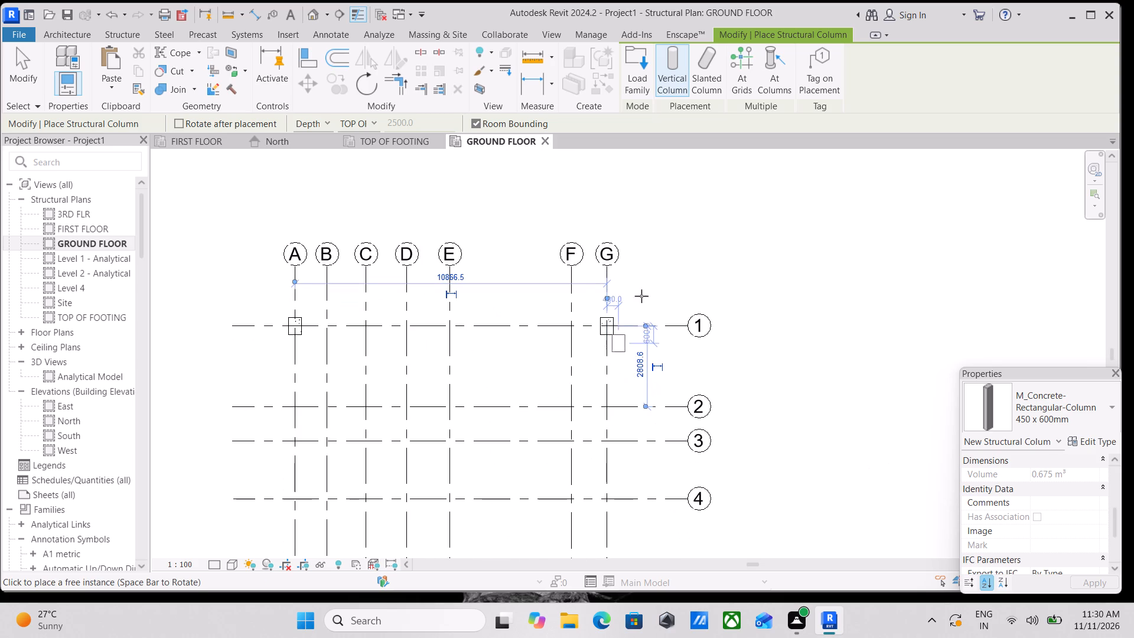
pyautogui.click(732, 73)
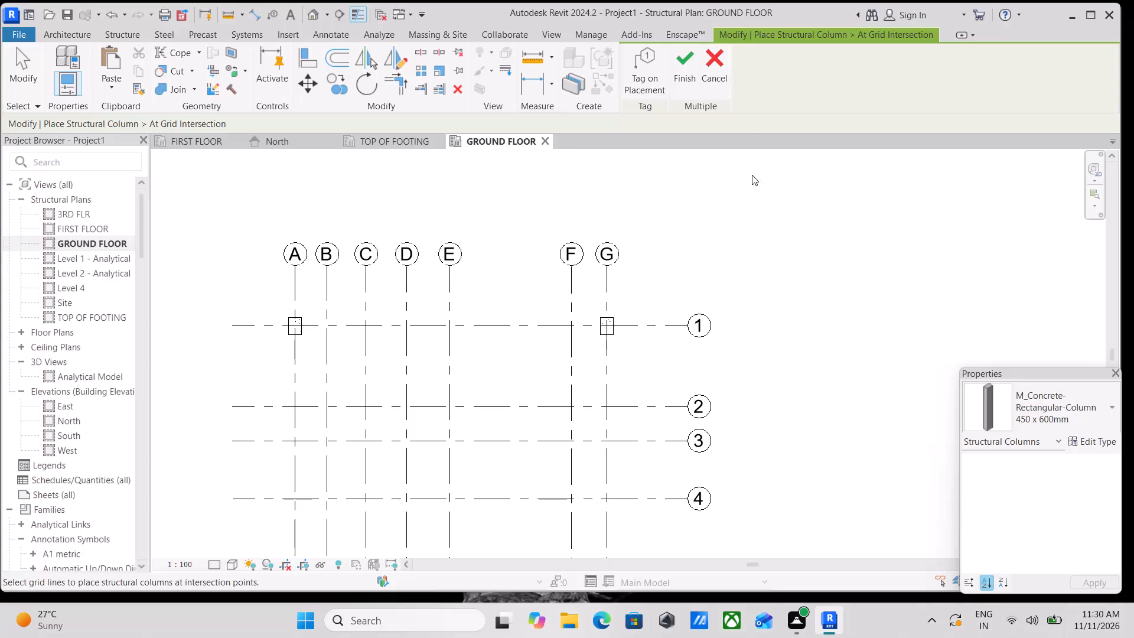
pyautogui.scroll(-5, 721, 213)
pyautogui.moveTo(725, 225); pyautogui.dragTo(729, 193, button='middle')
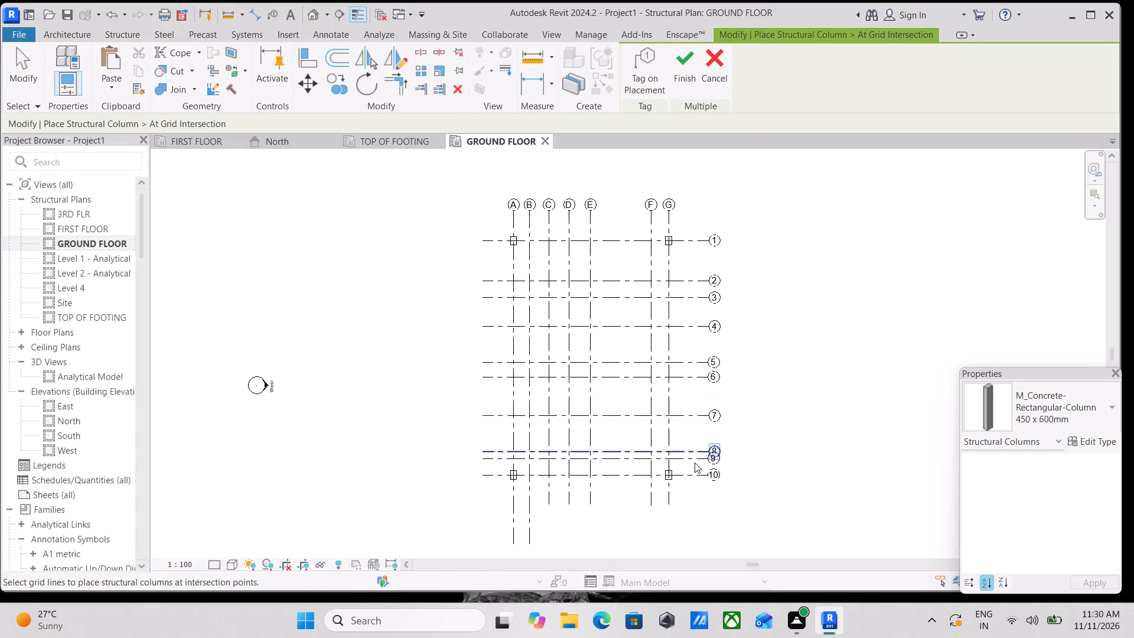
pyautogui.moveTo(687, 496); pyautogui.dragTo(578, 344)
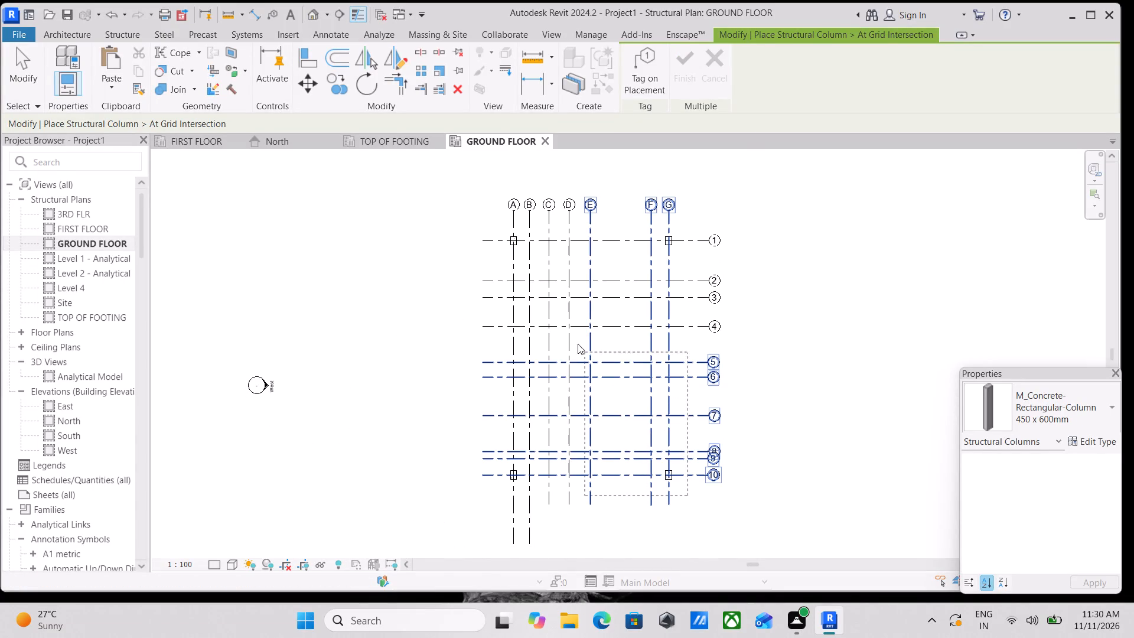
pyautogui.moveTo(578, 344); pyautogui.dragTo(496, 229)
pyautogui.scroll(2, 523, 242)
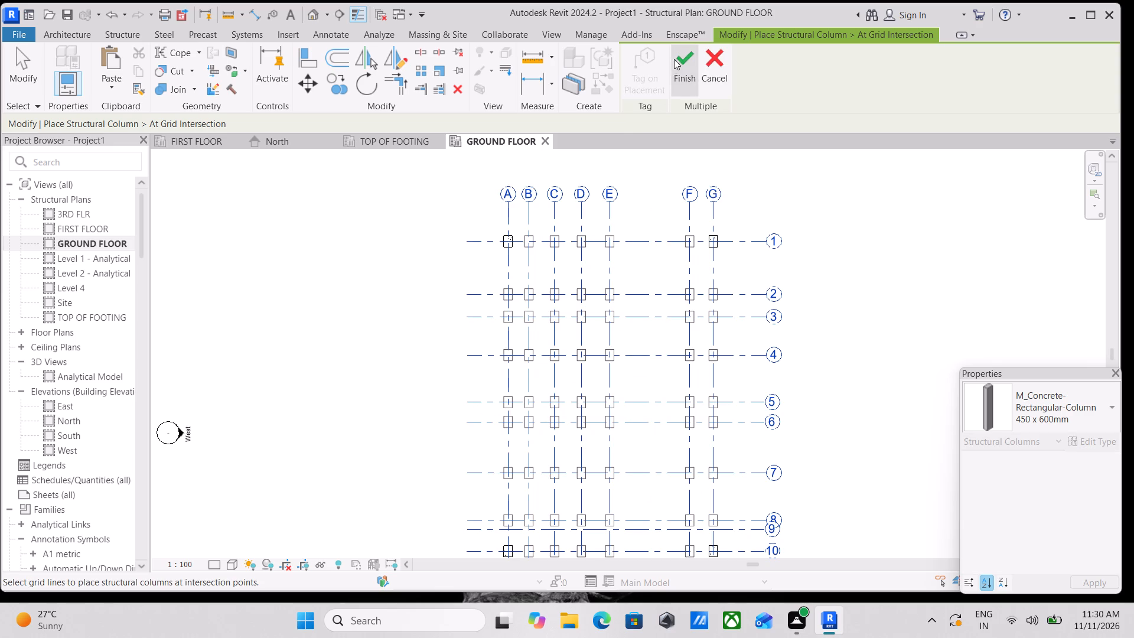
pyautogui.click(683, 51)
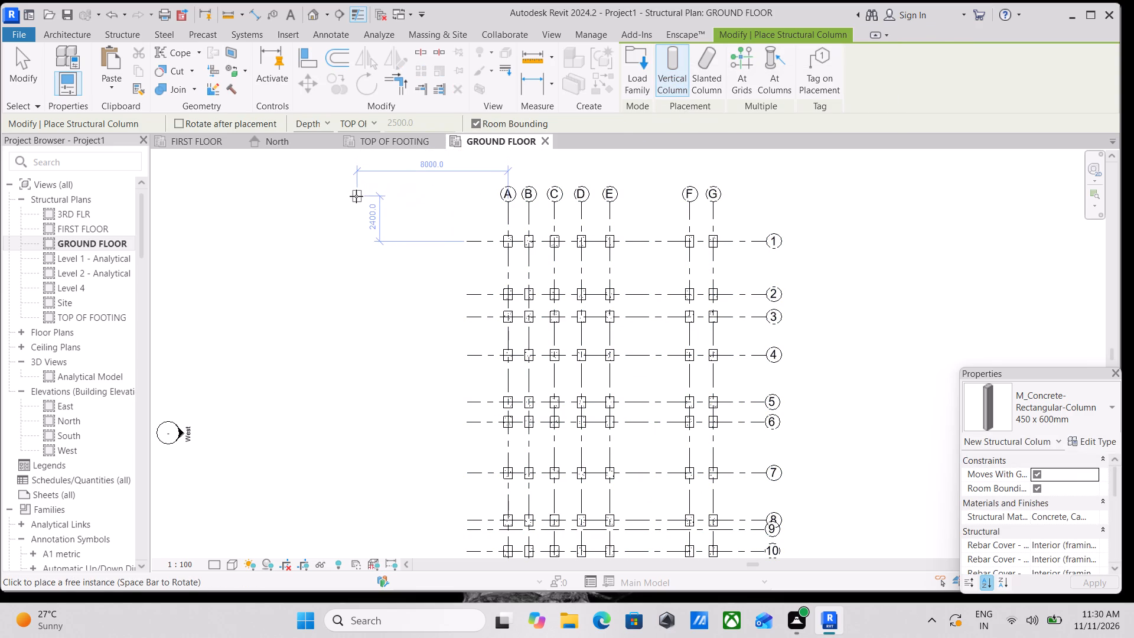
# Examine the placed columns at the grid intersections in the GROUND FLOOR plan.
pyautogui.press('Escape')
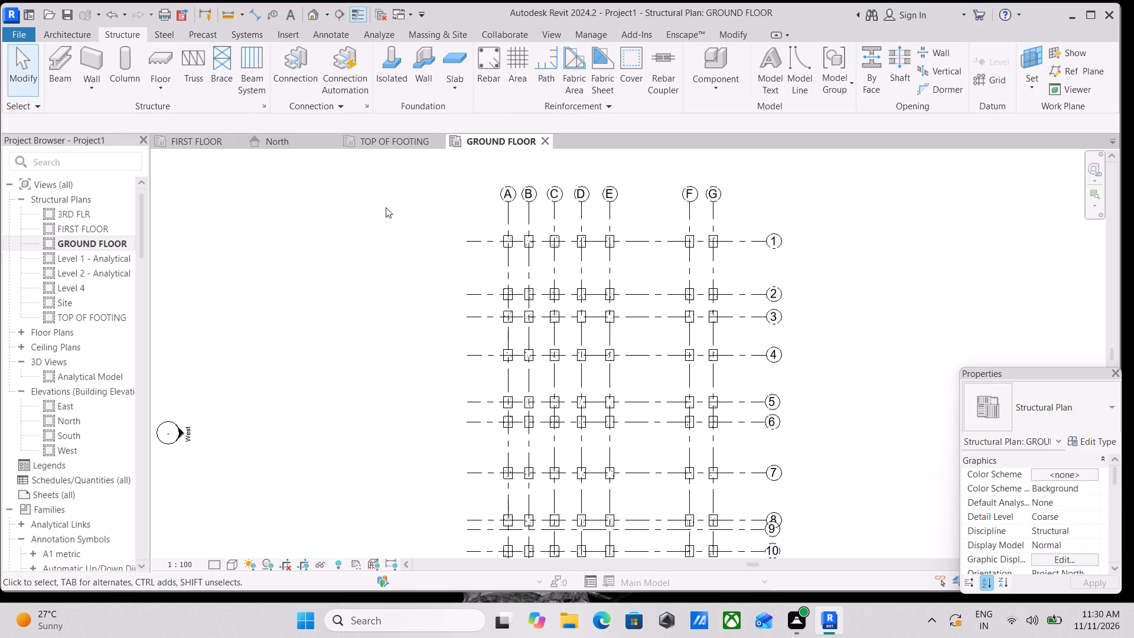
pyautogui.press('Escape')
pyautogui.scroll(3, 551, 288)
pyautogui.press('Escape')
pyautogui.scroll(2, 399, 174)
pyautogui.press('Escape')
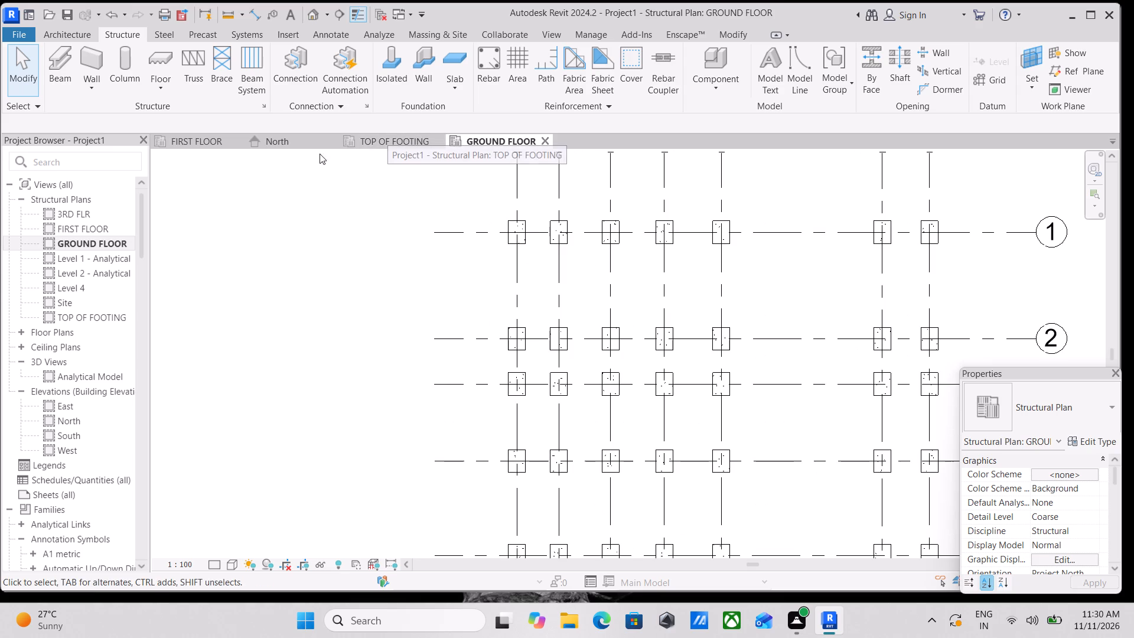
pyautogui.scroll(-1, 308, 223)
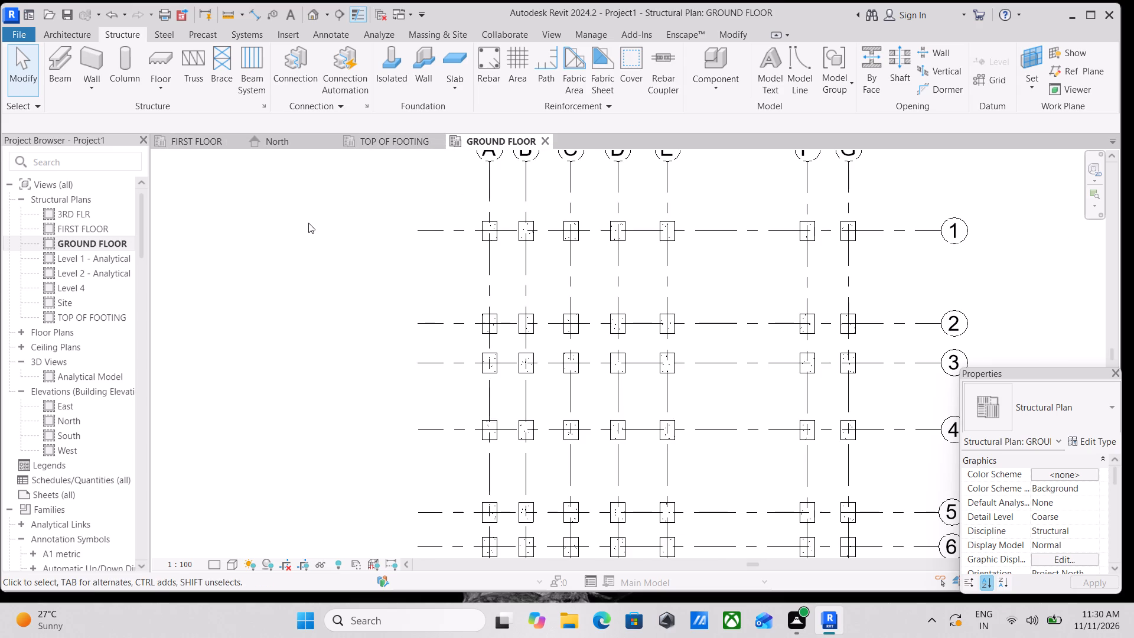
pyautogui.scroll(2, 449, 401)
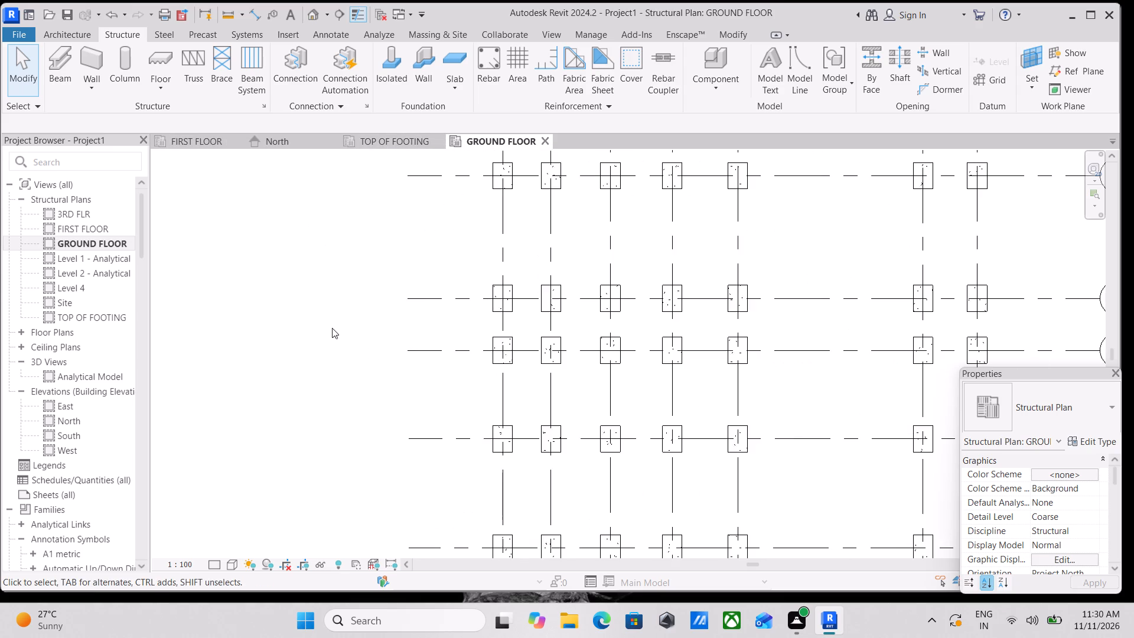
pyautogui.scroll(-1, 329, 327)
pyautogui.moveTo(288, 324); pyautogui.dragTo(220, 331, button='middle')
pyautogui.scroll(-2, 217, 344)
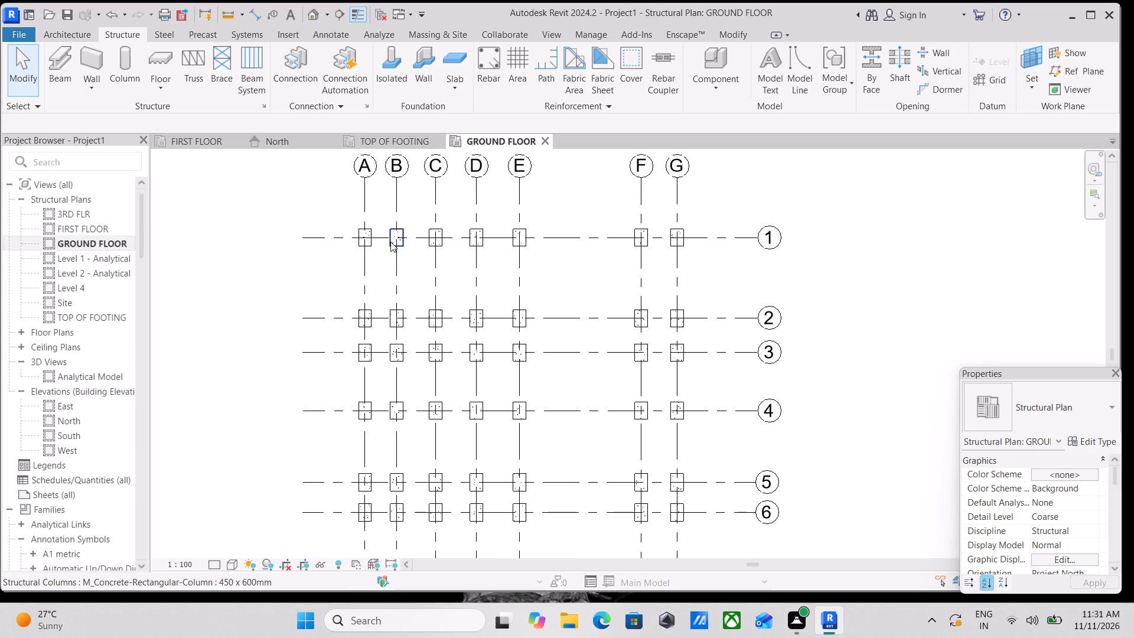
pyautogui.scroll(2, 342, 171)
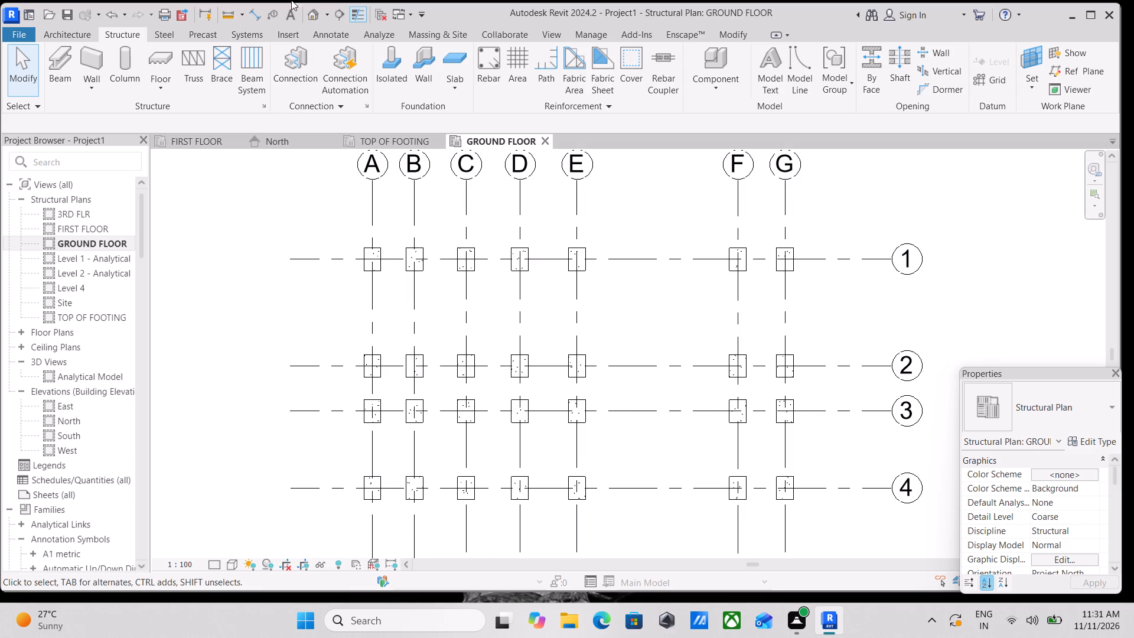
# Open the default 3D view and set its visual style to Hidden Line.
pyautogui.click(314, 9)
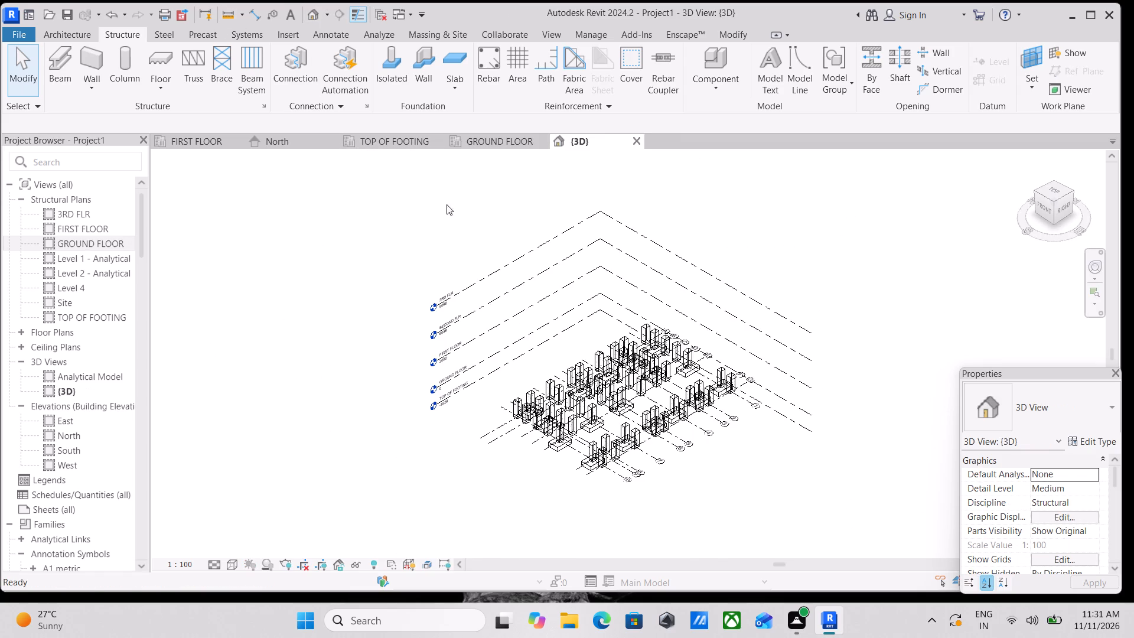
pyautogui.scroll(8, 680, 555)
pyautogui.moveTo(593, 441); pyautogui.dragTo(613, 556, button='middle')
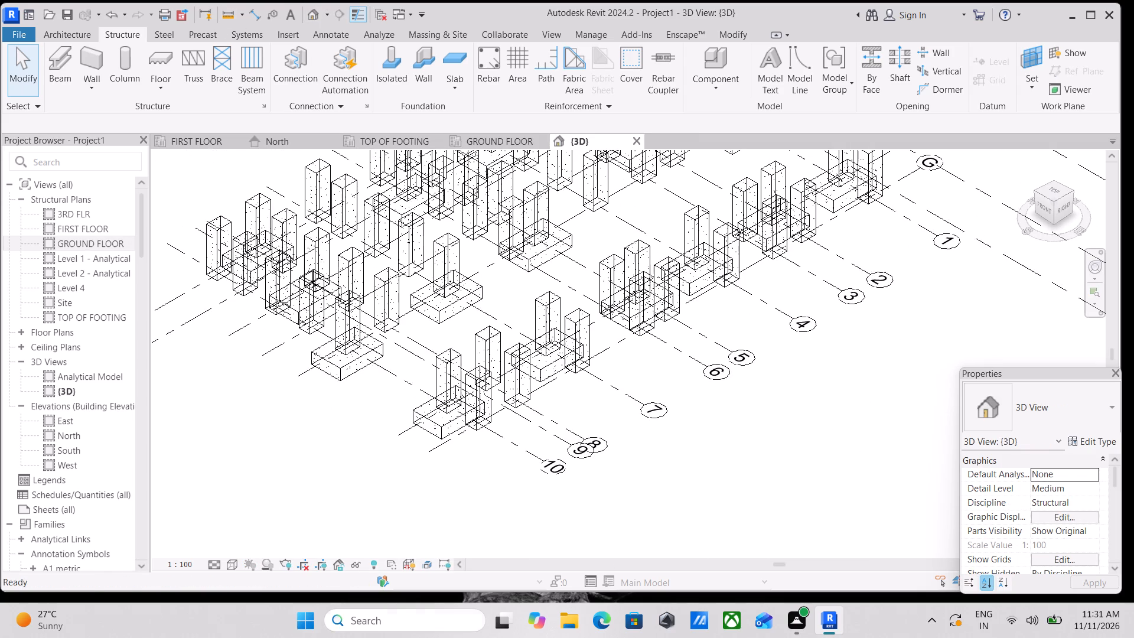
pyautogui.click(231, 563)
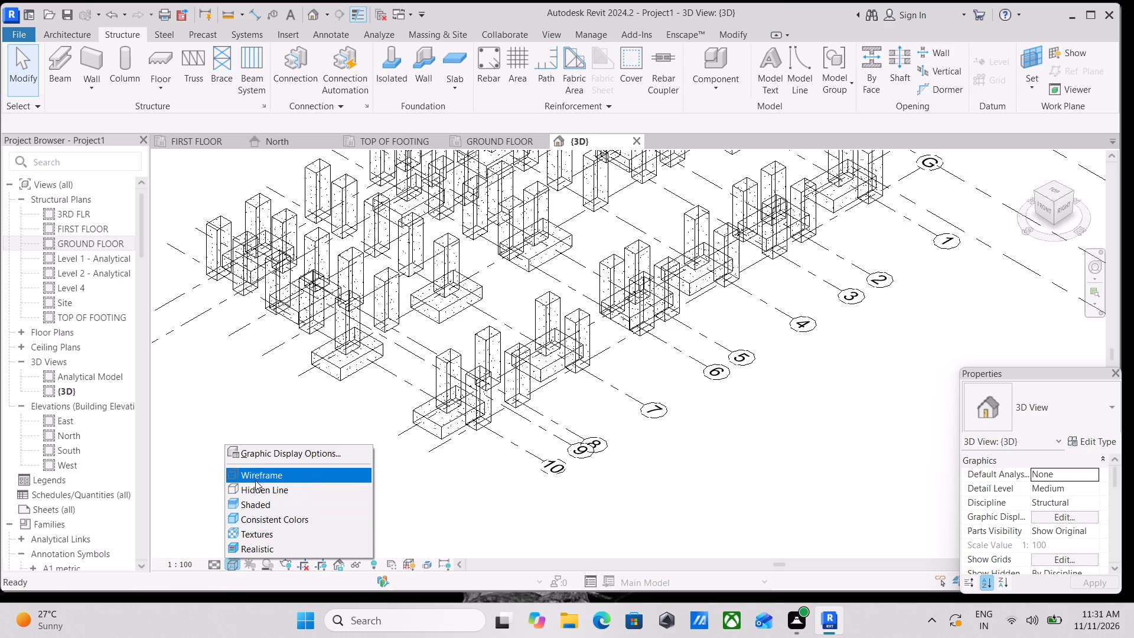
pyautogui.click(261, 491)
# Select the columns without footings on grid G where it meets grids 10, 8 and 7.
pyautogui.scroll(5, 494, 405)
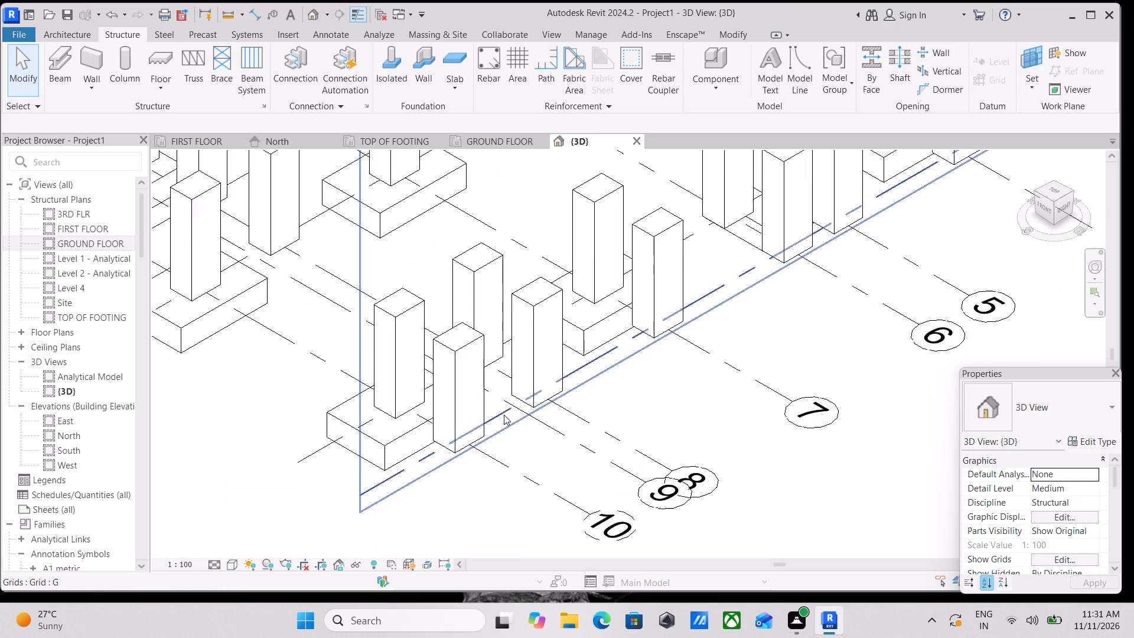
pyautogui.scroll(1, 504, 415)
pyautogui.moveTo(464, 371); pyautogui.dragTo(510, 411, button='middle')
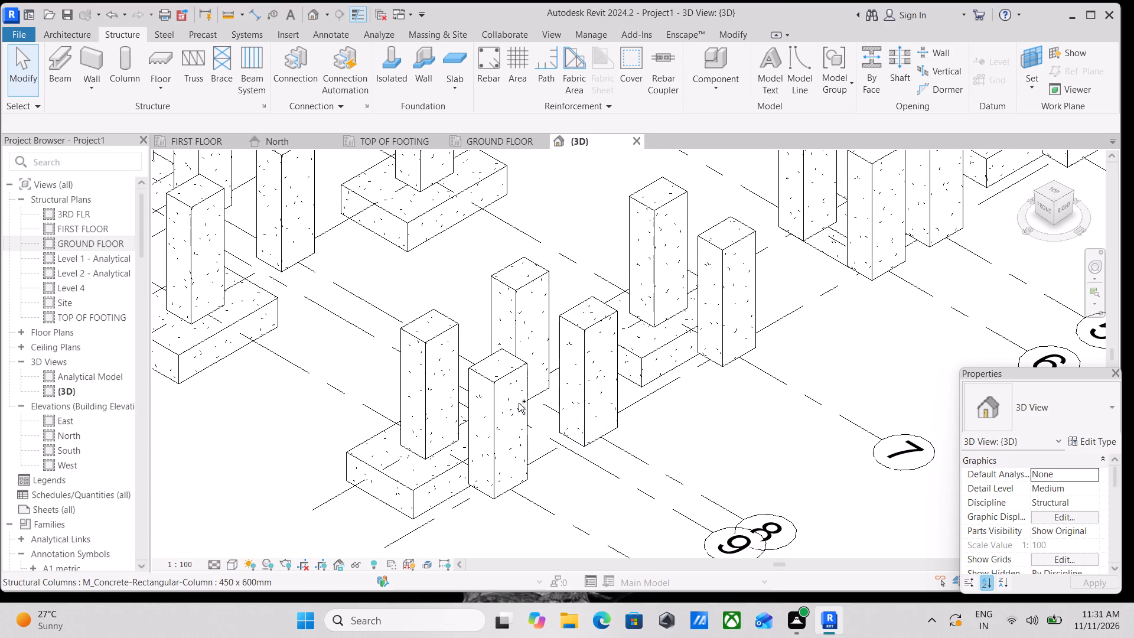
pyautogui.keyDown('ctrl'); pyautogui.click(509, 385); pyautogui.keyUp('ctrl')
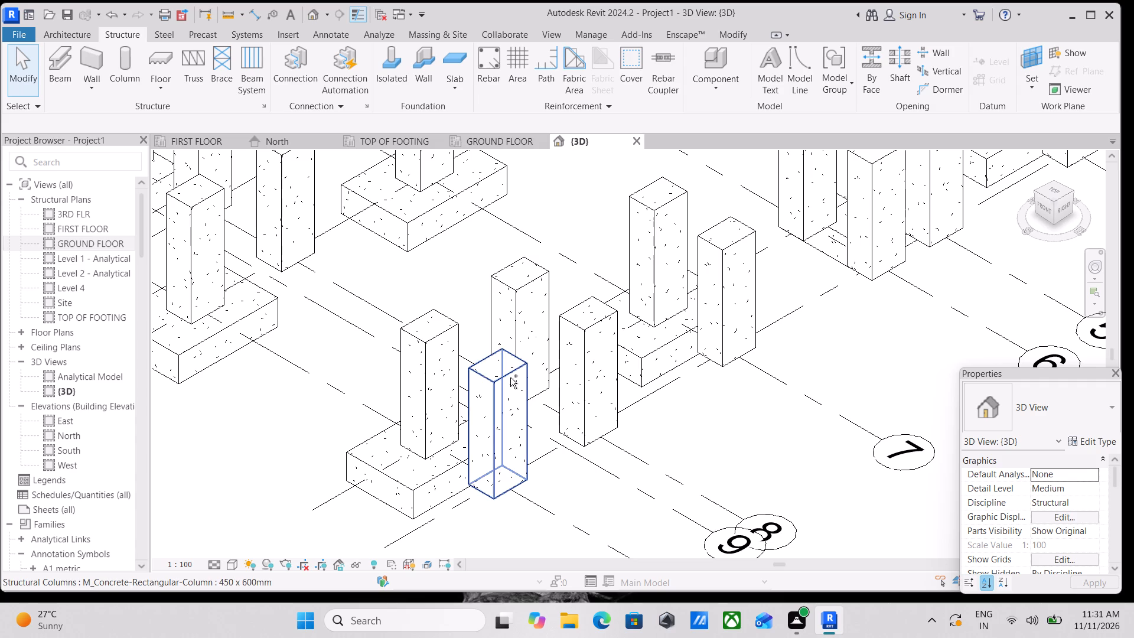
pyautogui.keyDown('ctrl'); pyautogui.click(510, 377); pyautogui.keyUp('ctrl')
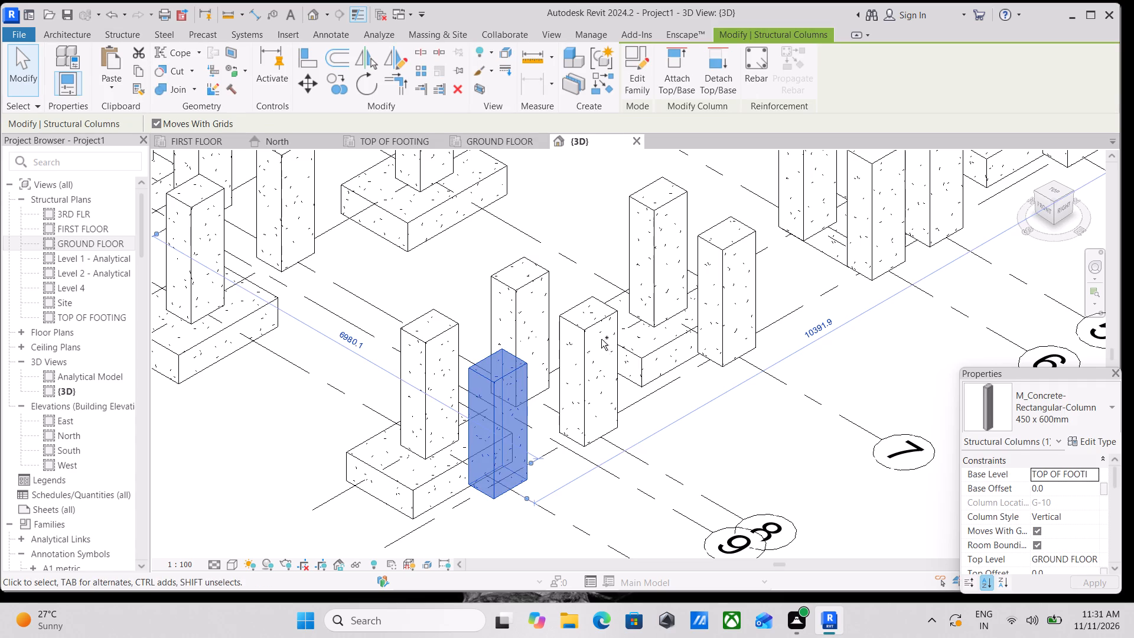
pyautogui.keyDown('ctrl'); pyautogui.click(601, 328); pyautogui.keyUp('ctrl')
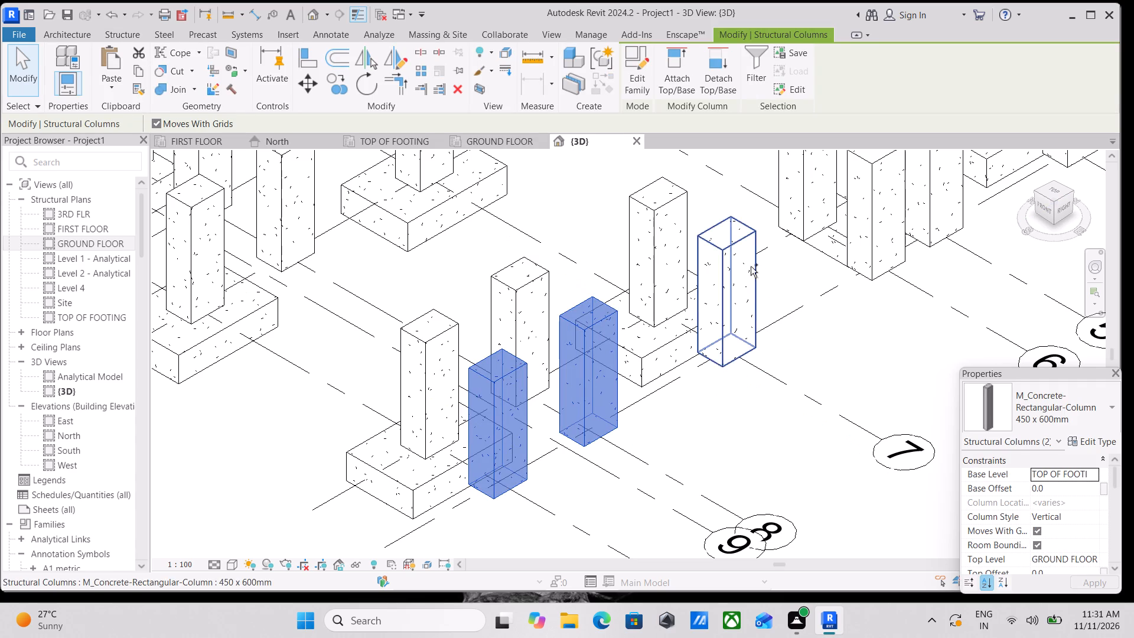
pyautogui.keyDown('ctrl'); pyautogui.click(733, 246); pyautogui.keyUp('ctrl')
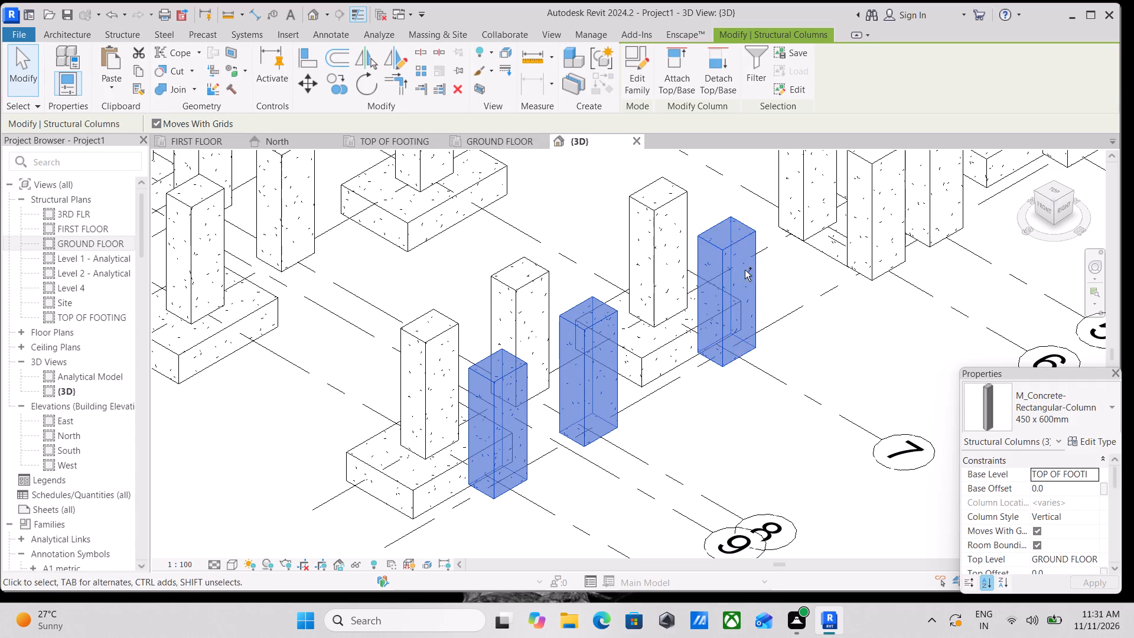
# Add the columns without footings at G-6, F-6 and G-5 to the selection, leaving F-5 out.
pyautogui.scroll(-4, 947, 416)
pyautogui.scroll(-1, 896, 337)
pyautogui.moveTo(896, 337); pyautogui.dragTo(910, 339, button='middle')
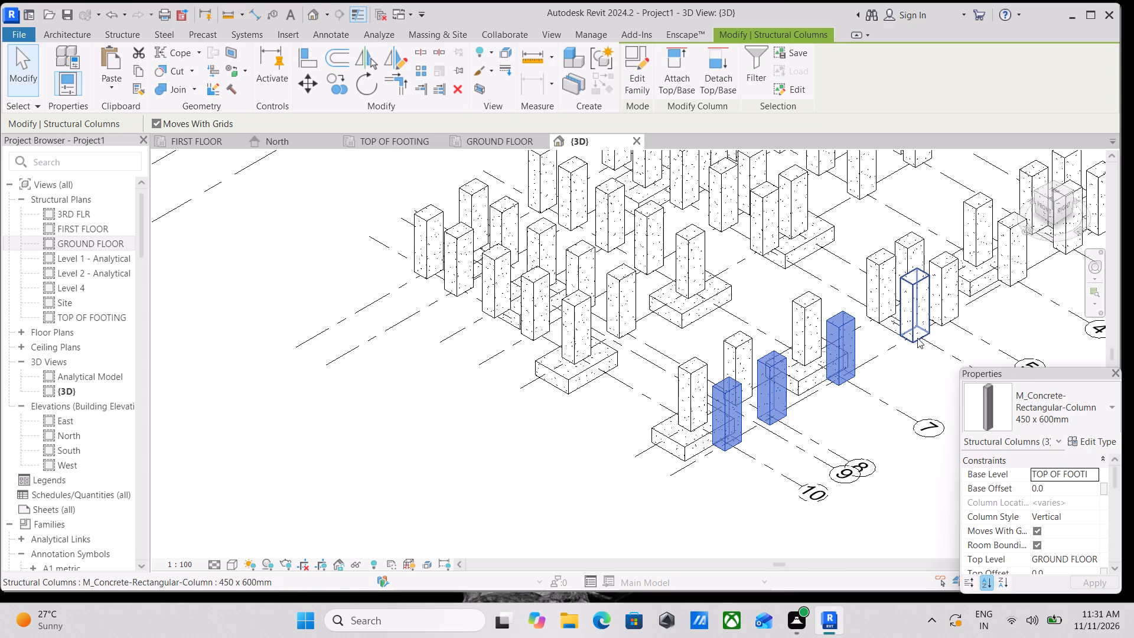
pyautogui.moveTo(931, 331); pyautogui.dragTo(871, 395, button='middle')
pyautogui.scroll(4, 881, 351)
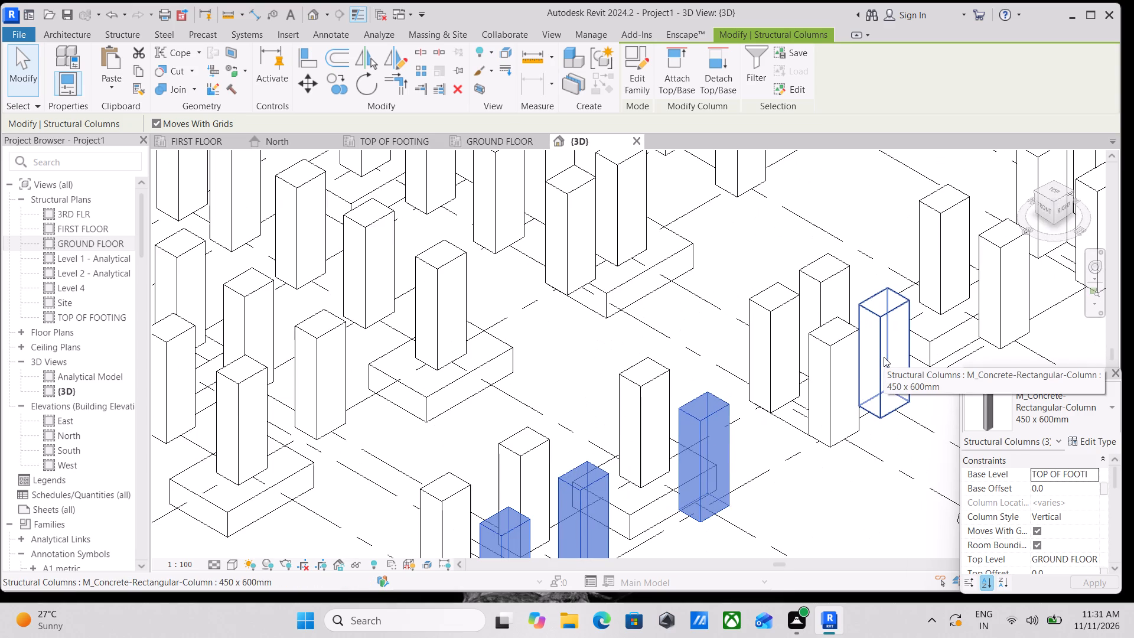
pyautogui.keyDown('ctrl'); pyautogui.click(836, 339); pyautogui.keyUp('ctrl')
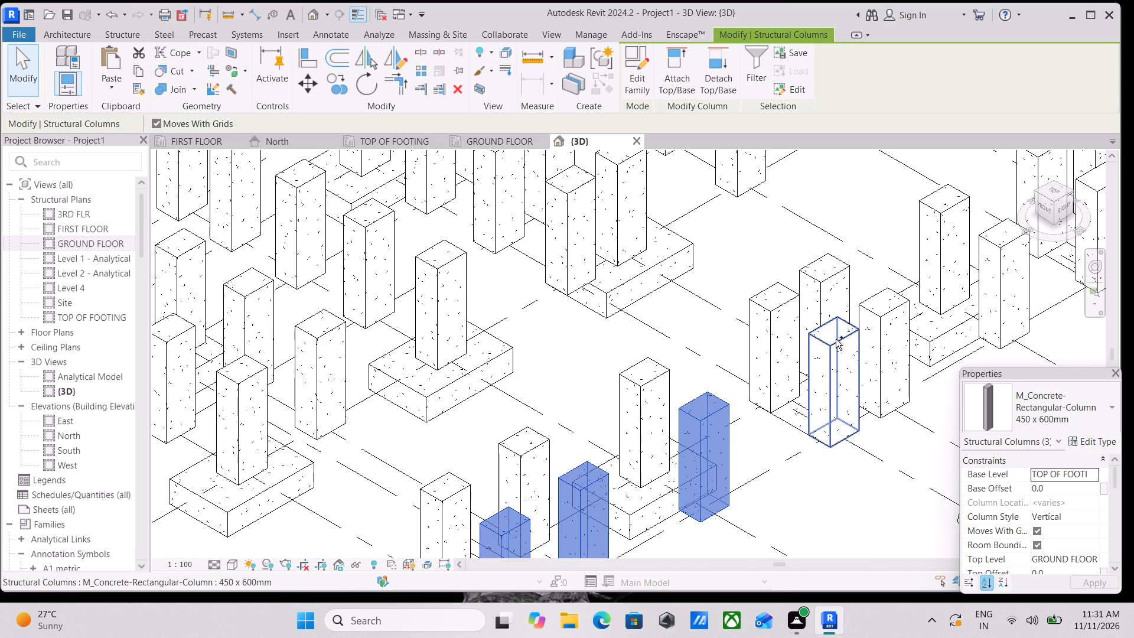
pyautogui.keyDown('ctrl'); pyautogui.click(771, 298); pyautogui.keyUp('ctrl')
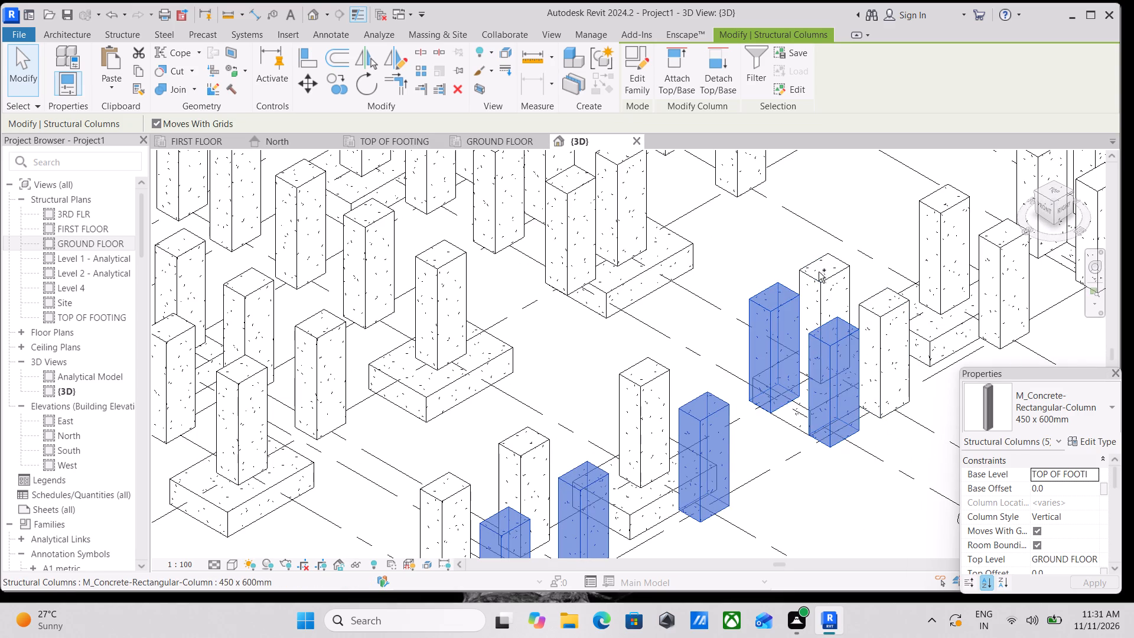
pyautogui.keyDown('ctrl'); pyautogui.click(824, 276); pyautogui.keyUp('ctrl')
pyautogui.keyDown('ctrl'); pyautogui.click(878, 311); pyautogui.keyUp('ctrl')
pyautogui.scroll(-1, 878, 311)
pyautogui.moveTo(878, 311); pyautogui.dragTo(865, 313, button='middle')
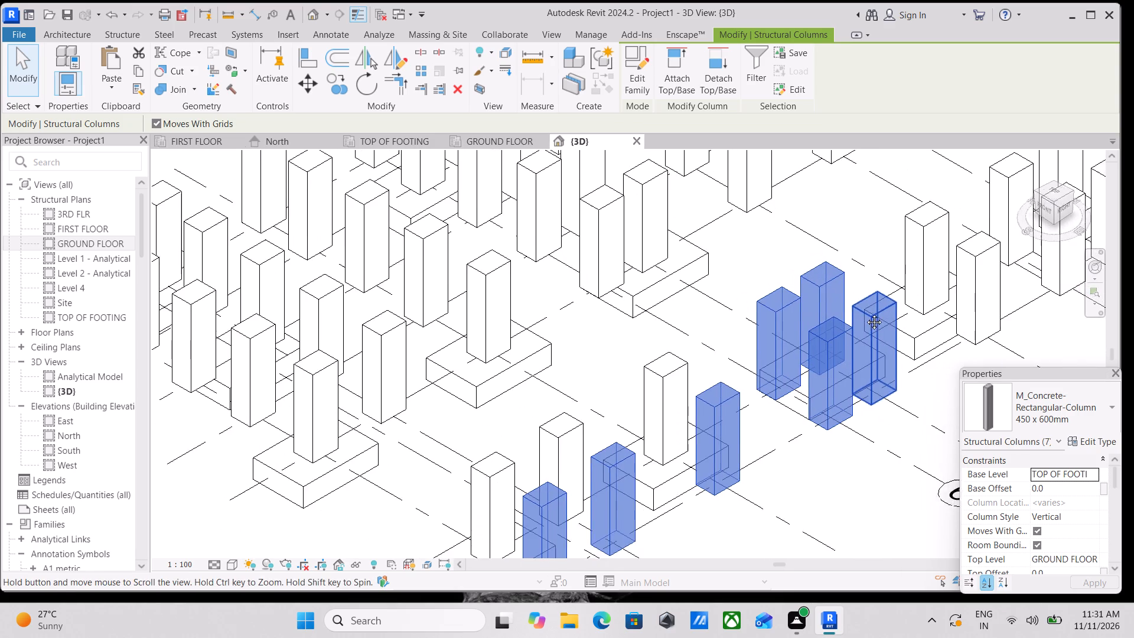
pyautogui.moveTo(865, 313); pyautogui.dragTo(816, 321, button='middle')
pyautogui.scroll(1, 816, 331)
pyautogui.scroll(-3, 813, 371)
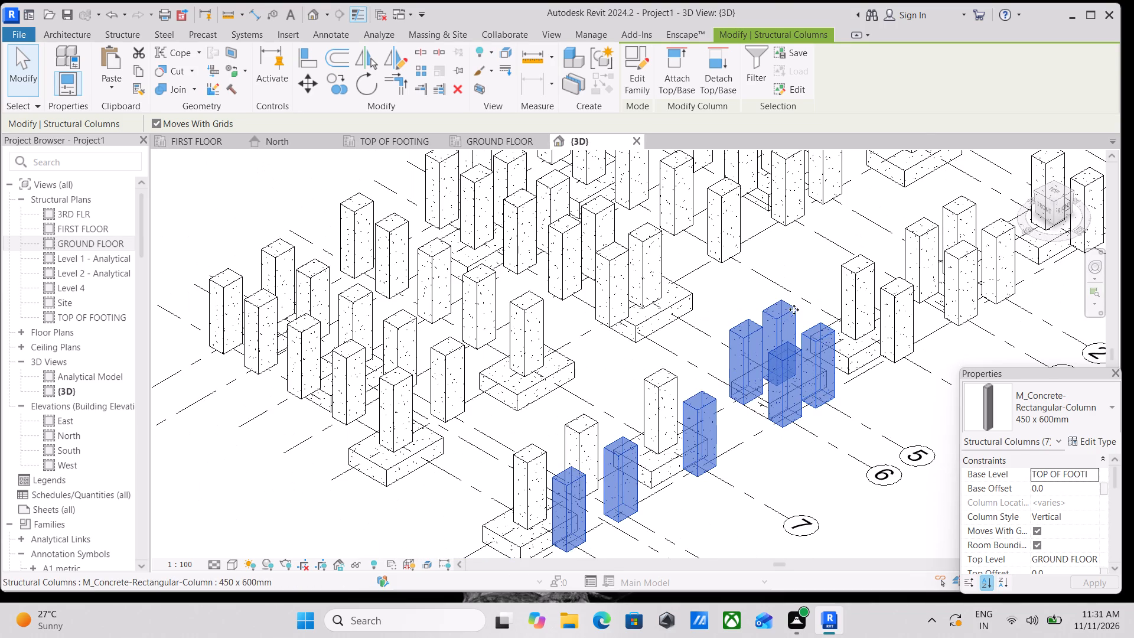
pyautogui.keyDown('shift'); pyautogui.click(790, 312); pyautogui.keyUp('shift')
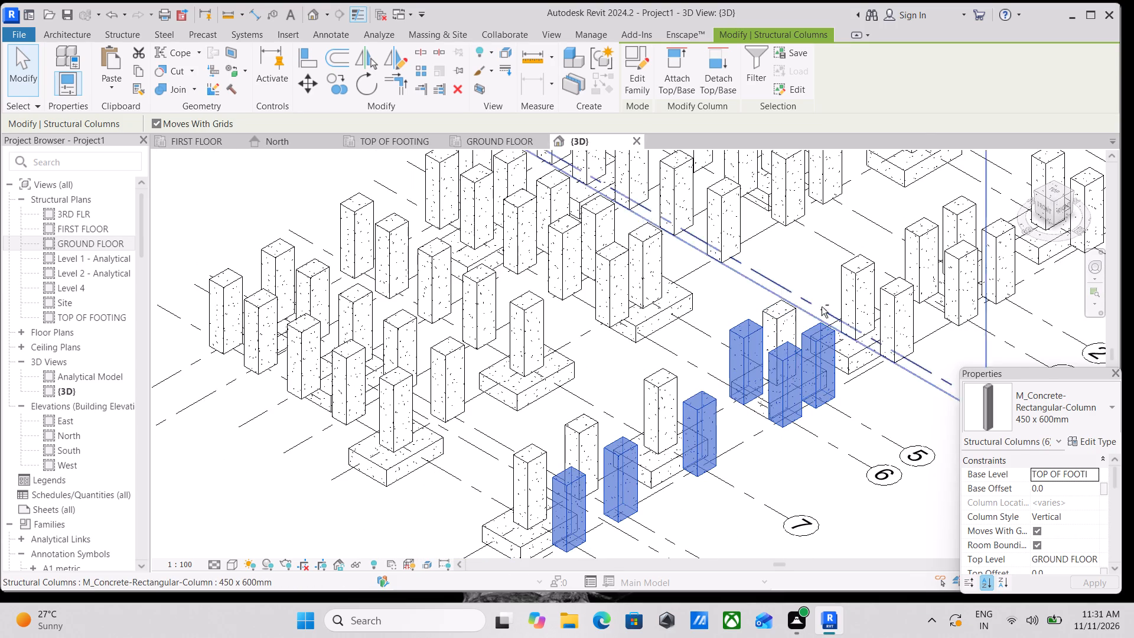
# Add the columns without footings at G-4, G-1, G-2, G-3 and F-3 to the selection.
pyautogui.scroll(-1, 894, 377)
pyautogui.moveTo(892, 378); pyautogui.dragTo(700, 393, button='middle')
pyautogui.scroll(3, 790, 362)
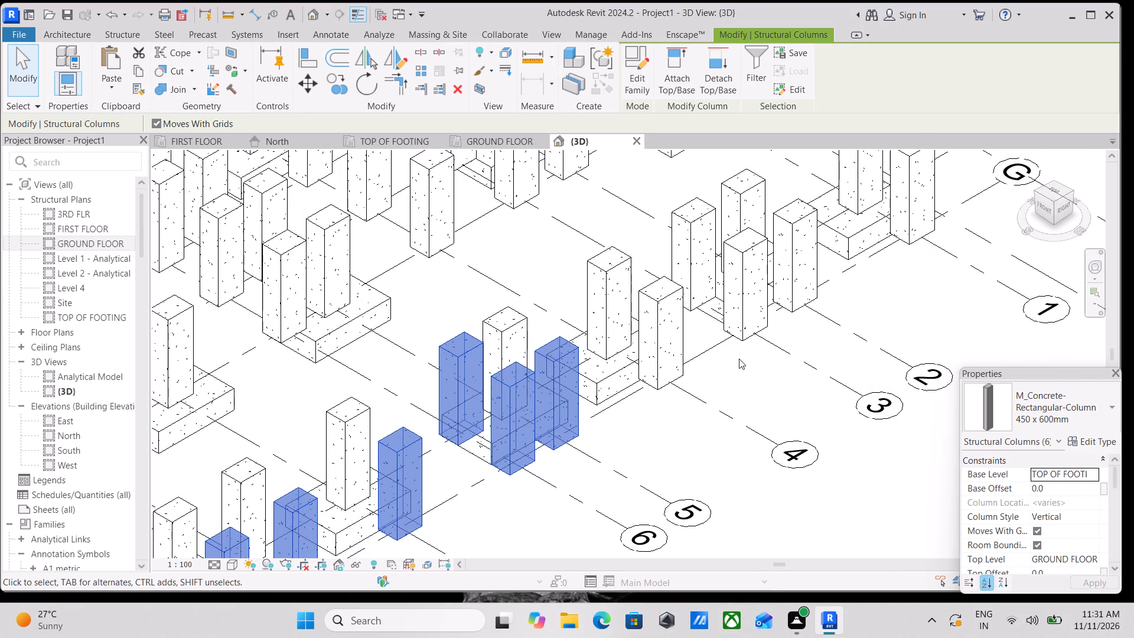
pyautogui.keyDown('ctrl'); pyautogui.click(659, 300); pyautogui.keyUp('ctrl')
pyautogui.scroll(2, 761, 356)
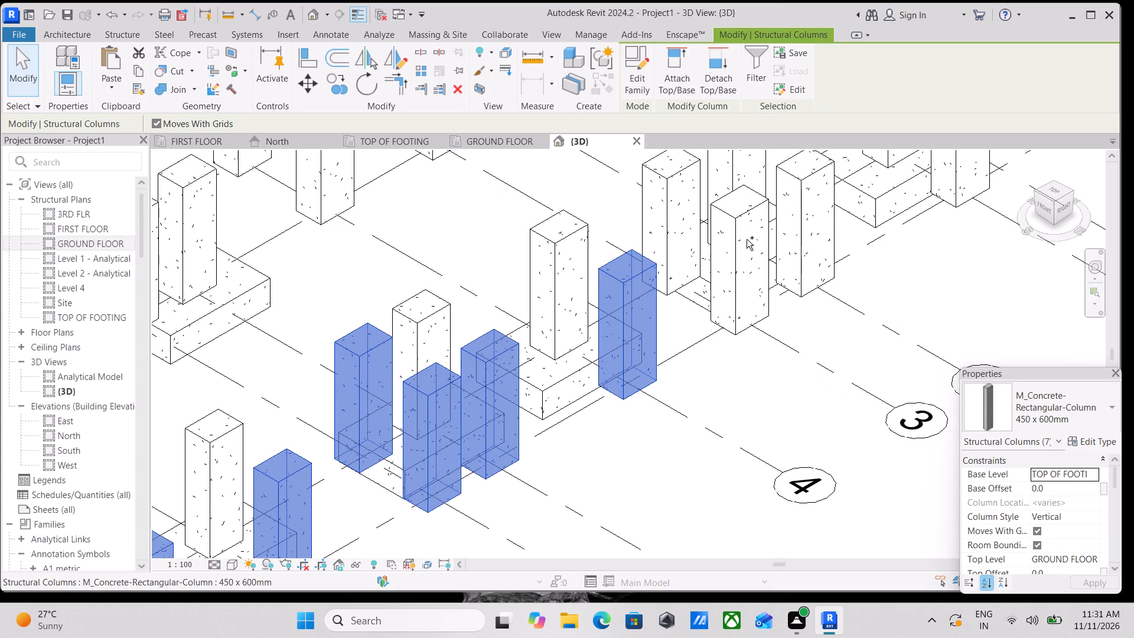
pyautogui.keyDown('ctrl'); pyautogui.scroll(-2, 776, 321); pyautogui.keyUp('ctrl')
pyautogui.scroll(-2, 807, 314)
pyautogui.moveTo(807, 314); pyautogui.dragTo(764, 396, button='middle')
pyautogui.keyDown('ctrl'); pyautogui.click(881, 223); pyautogui.keyUp('ctrl')
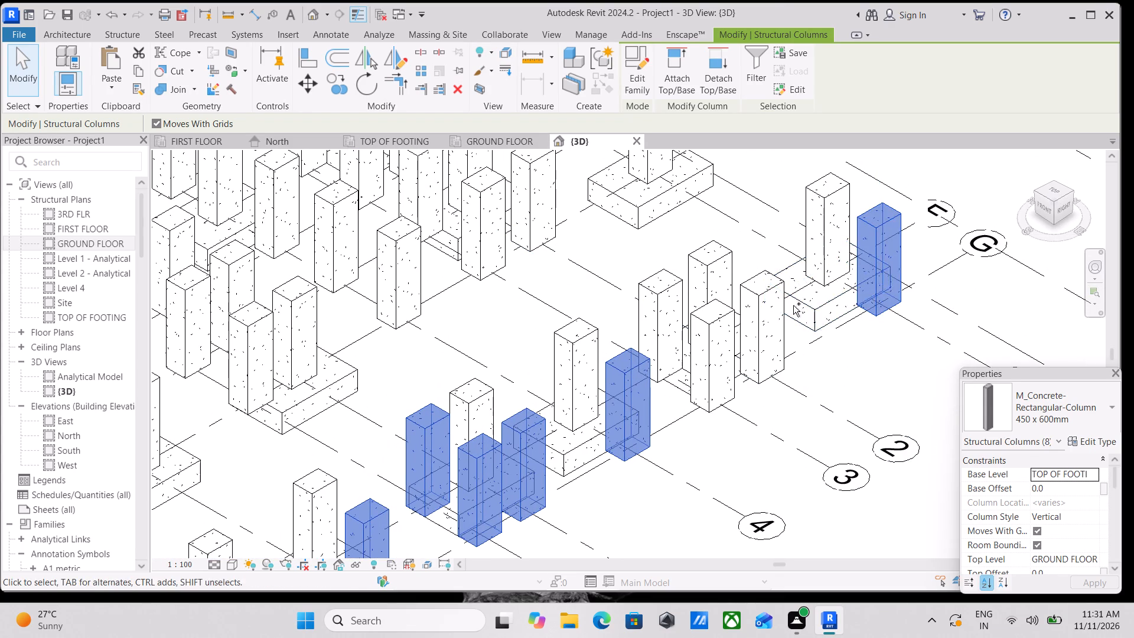
pyautogui.keyDown('ctrl'); pyautogui.click(768, 285); pyautogui.keyUp('ctrl')
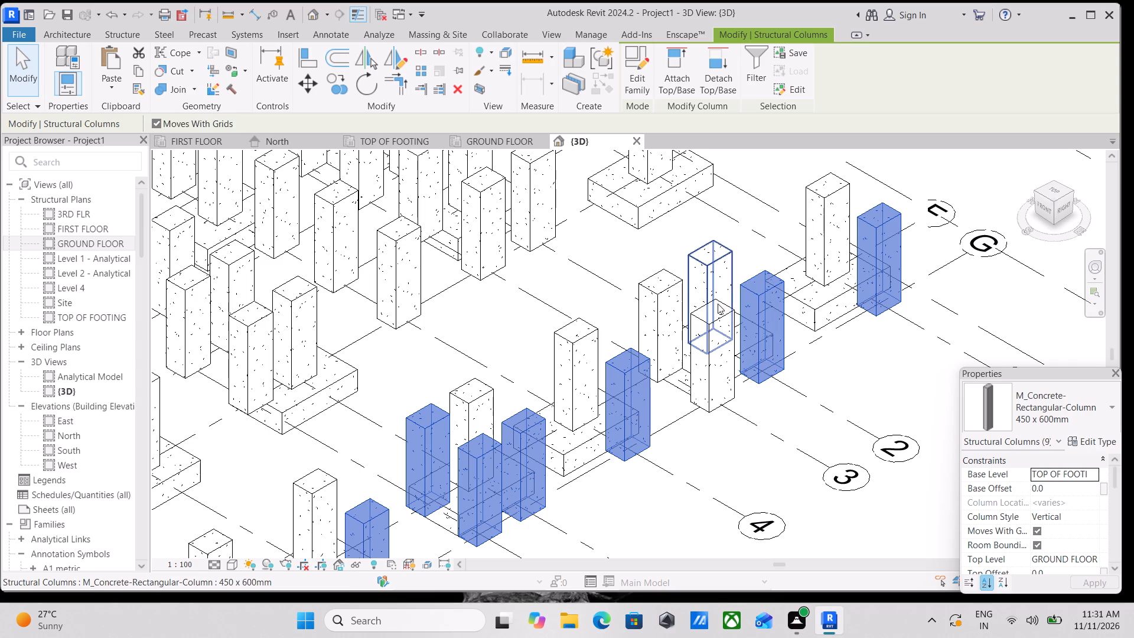
pyautogui.keyDown('ctrl'); pyautogui.click(716, 313); pyautogui.keyUp('ctrl')
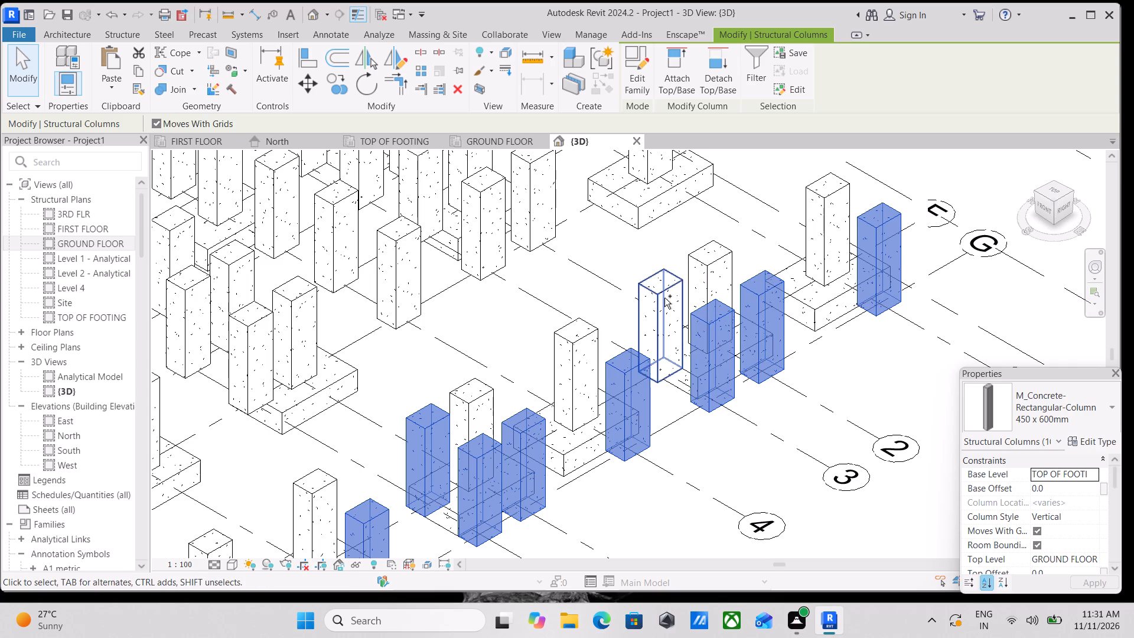
pyautogui.keyDown('ctrl'); pyautogui.click(664, 298); pyautogui.keyUp('ctrl')
# Add the columns without footings at E-2, E-3, E-4, D-1 and C-1 to the selection.
pyautogui.scroll(-7, 669, 307)
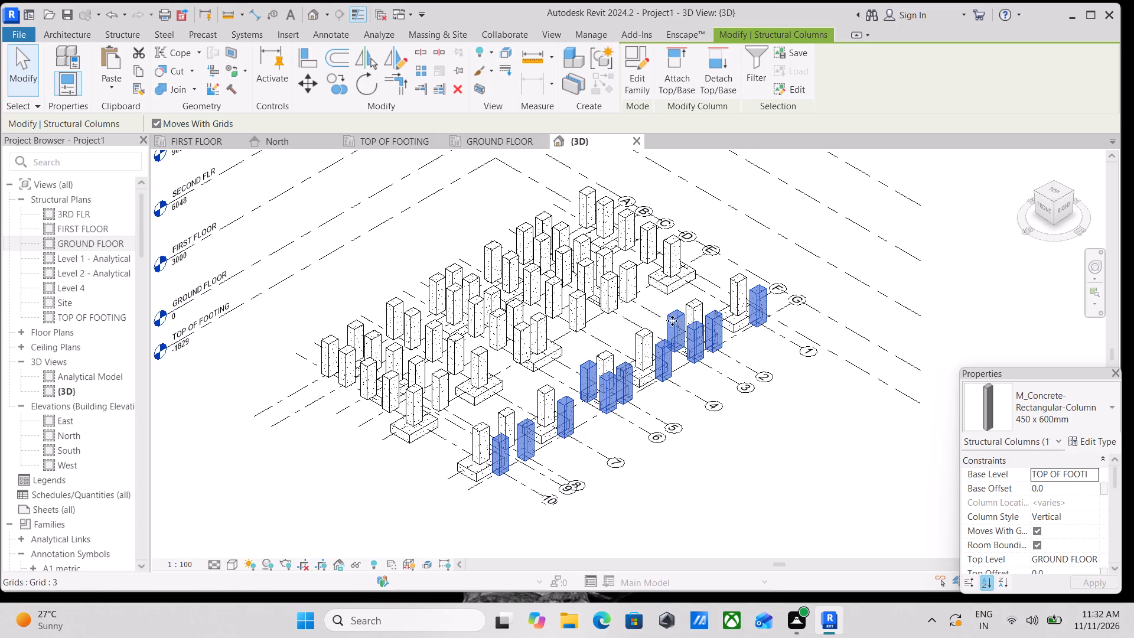
pyautogui.moveTo(842, 408); pyautogui.dragTo(956, 436, button='middle')
pyautogui.scroll(3, 642, 370)
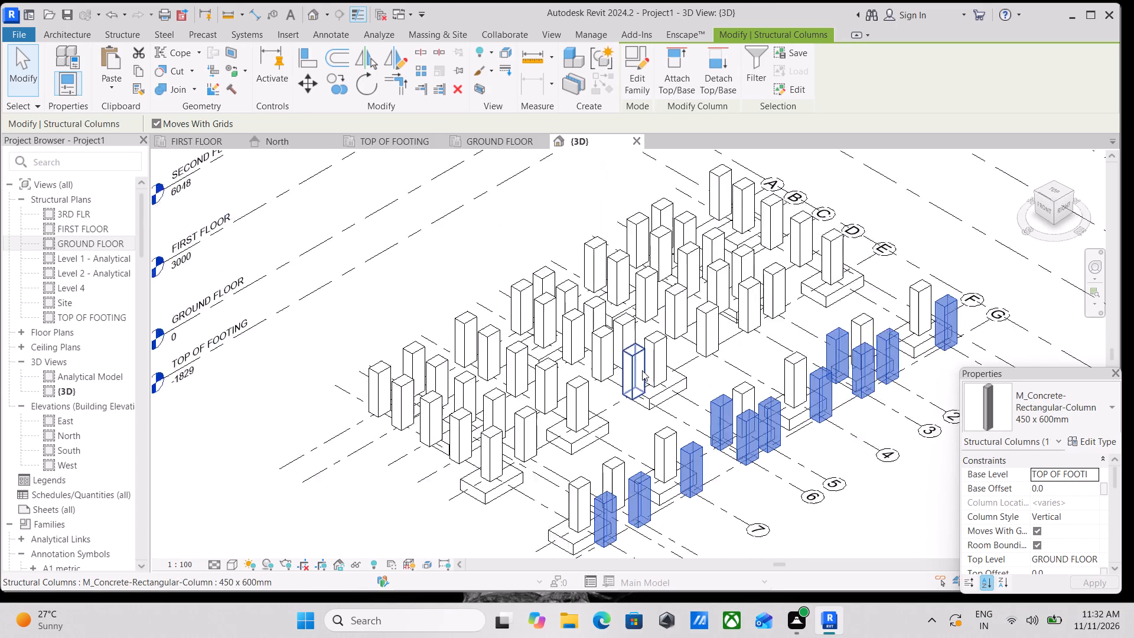
pyautogui.scroll(2, 729, 389)
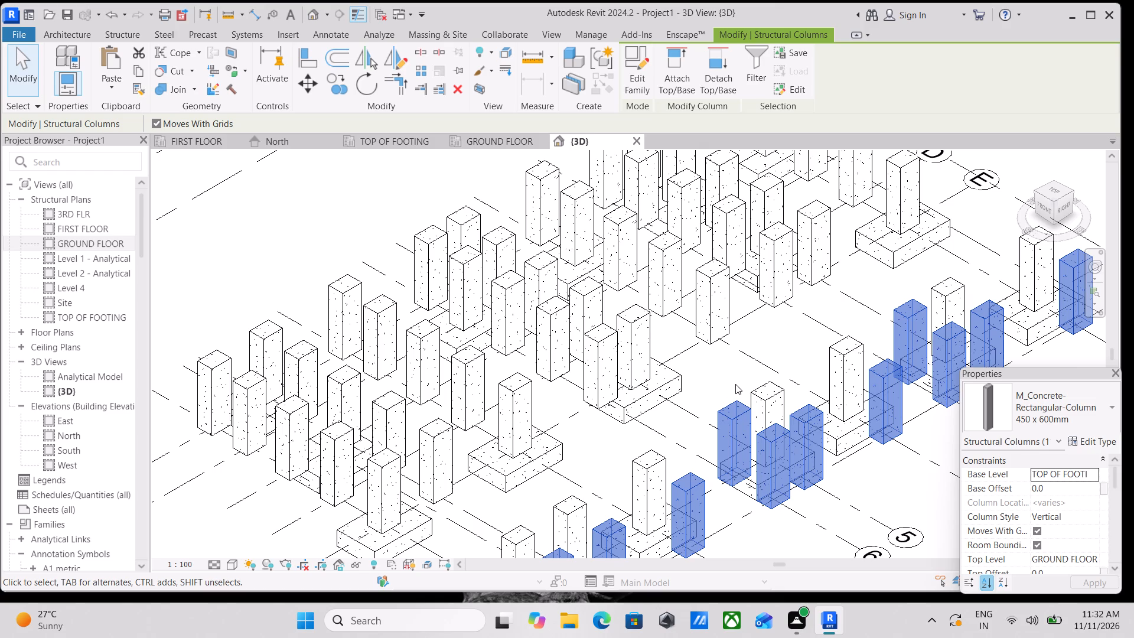
pyautogui.scroll(1, 654, 428)
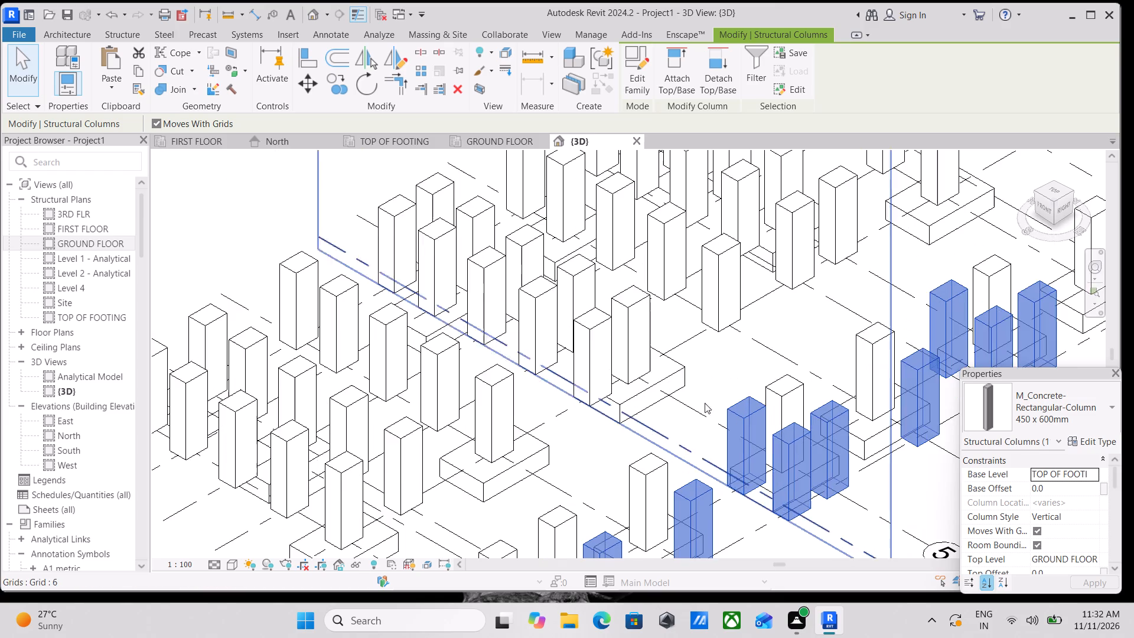
pyautogui.scroll(-2, 858, 326)
pyautogui.scroll(-1, 897, 227)
pyautogui.scroll(1, 884, 232)
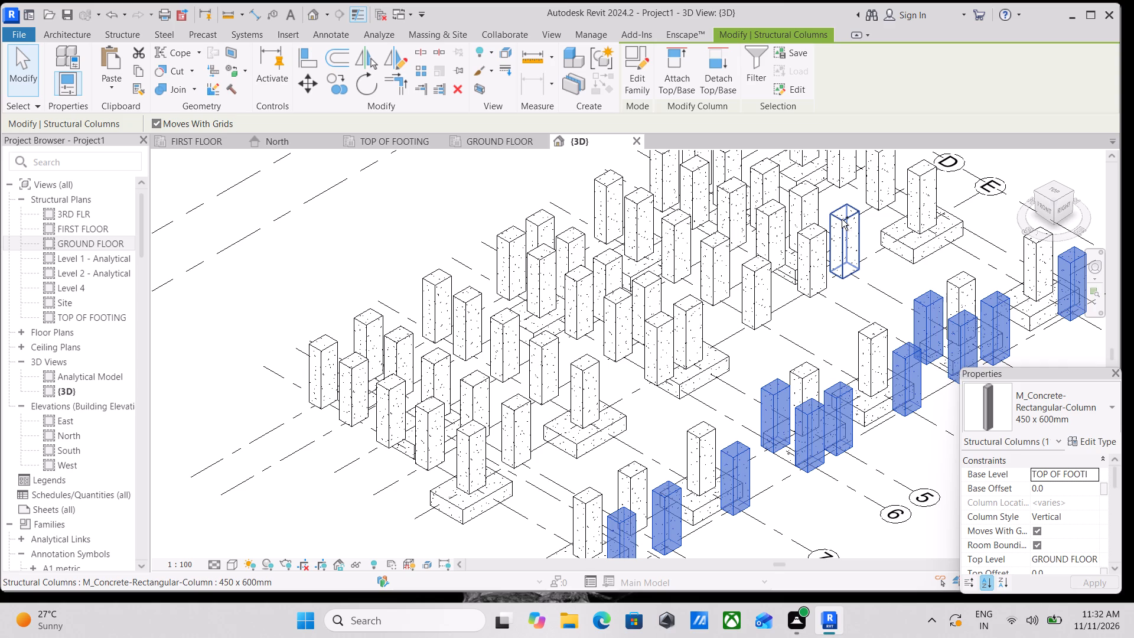
pyautogui.keyDown('ctrl'); pyautogui.click(844, 219); pyautogui.keyUp('ctrl')
pyautogui.keyDown('ctrl'); pyautogui.click(814, 239); pyautogui.keyUp('ctrl')
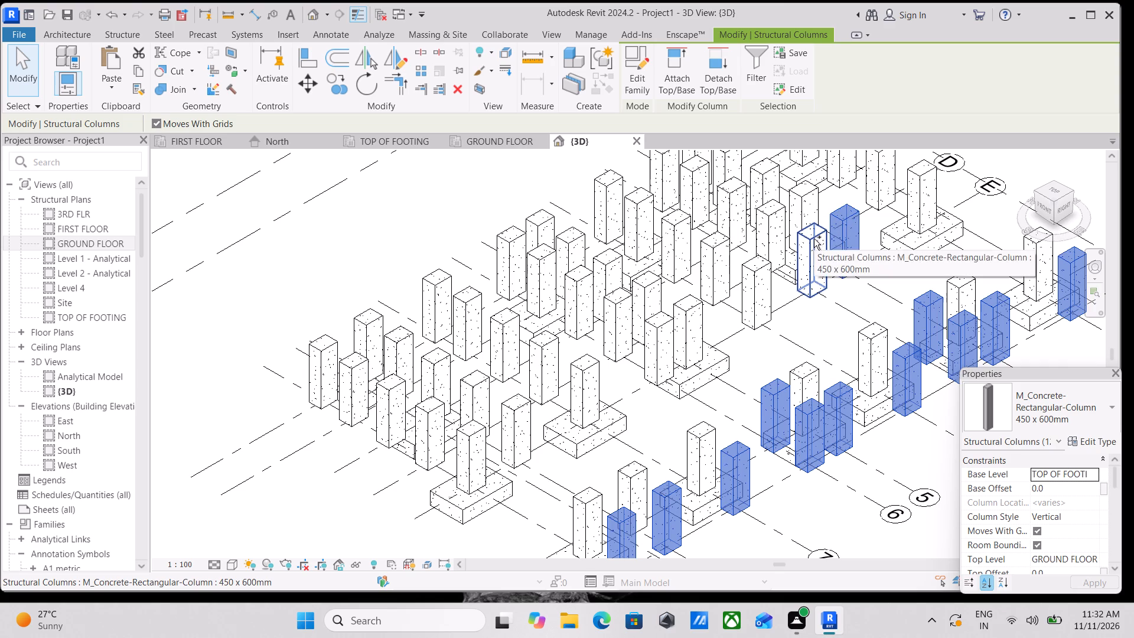
pyautogui.keyDown('ctrl'); pyautogui.click(742, 279); pyautogui.keyUp('ctrl')
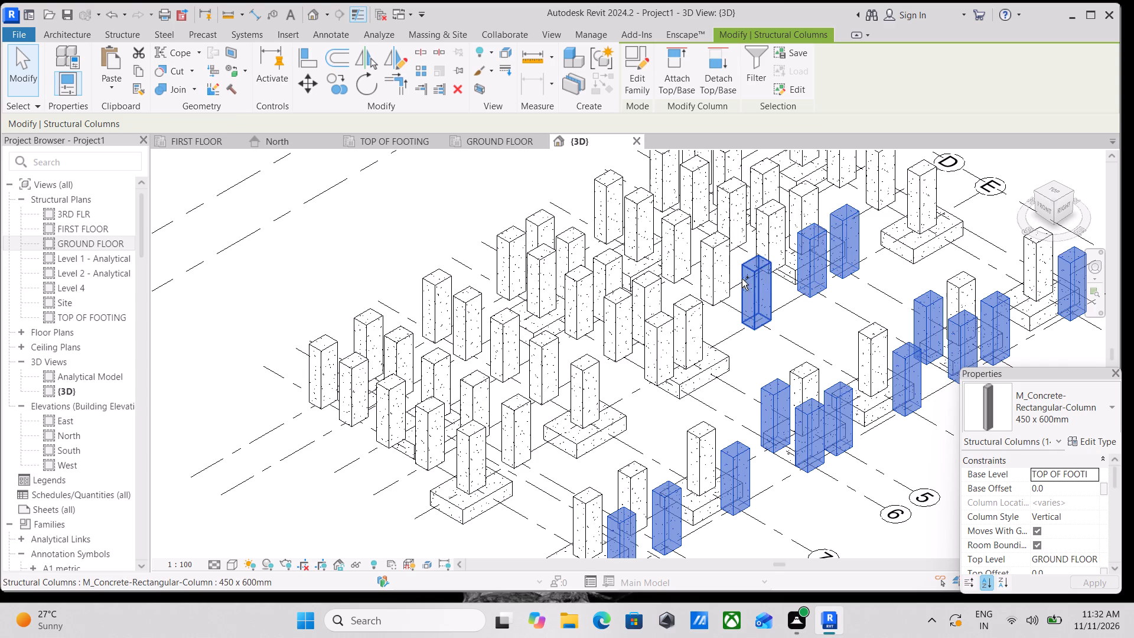
pyautogui.keyDown('ctrl'); pyautogui.click(883, 172); pyautogui.keyUp('ctrl')
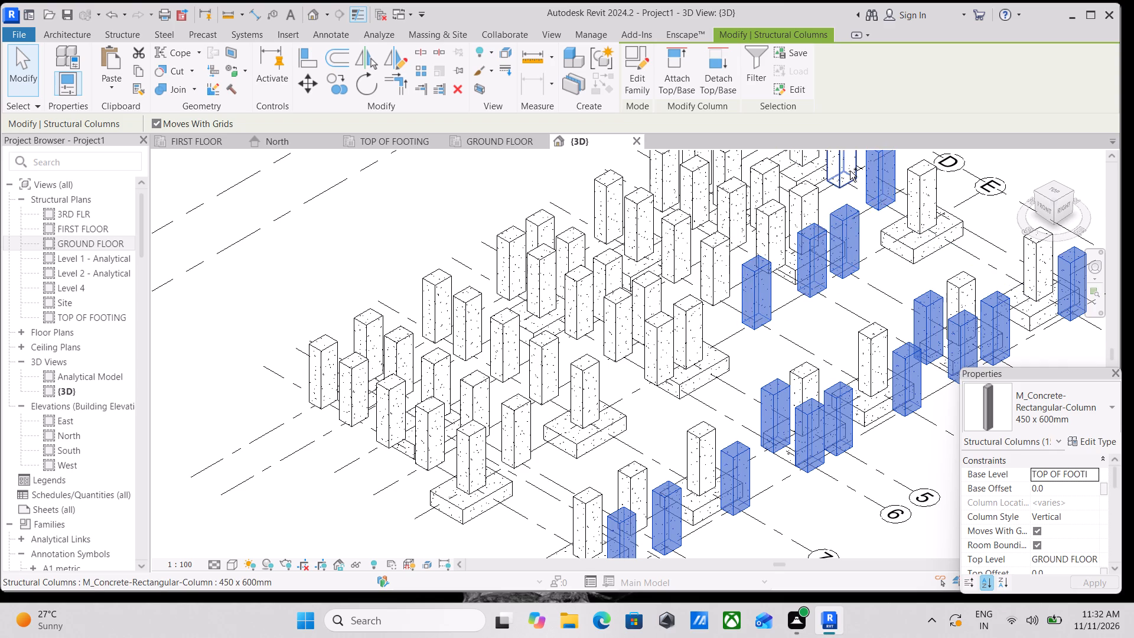
pyautogui.keyDown('ctrl'); pyautogui.click(850, 171); pyautogui.keyUp('ctrl')
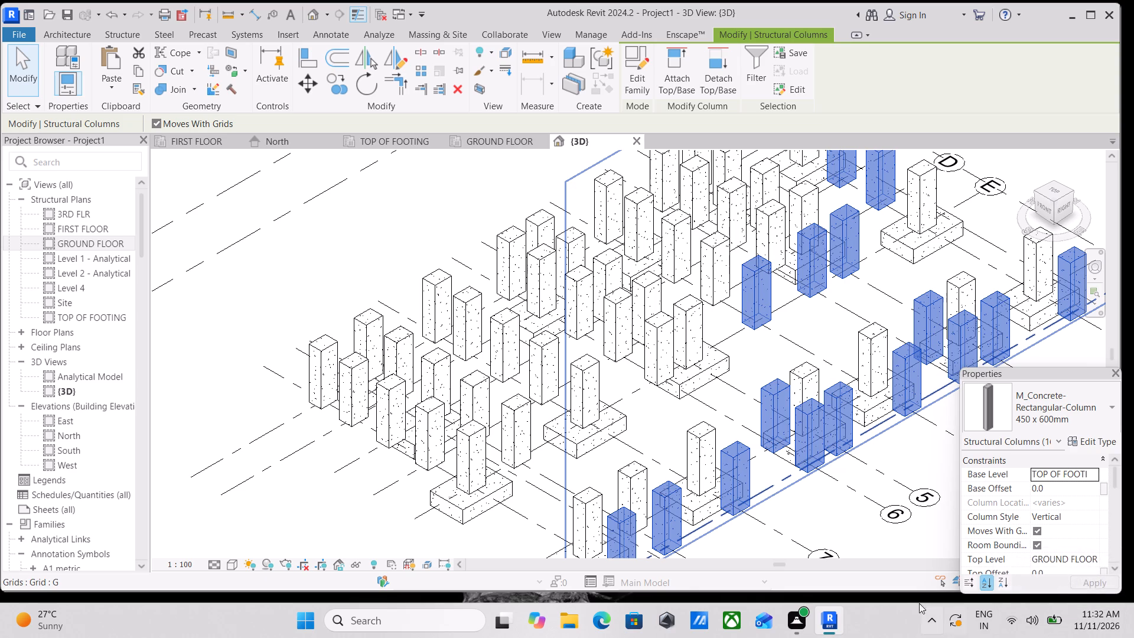
# Add the columns without footings at B-8 through E-8 and A-10 through D-10 to the selection, leaving A-8 out.
pyautogui.keyDown('ctrl'); pyautogui.click(516, 413); pyautogui.keyUp('ctrl')
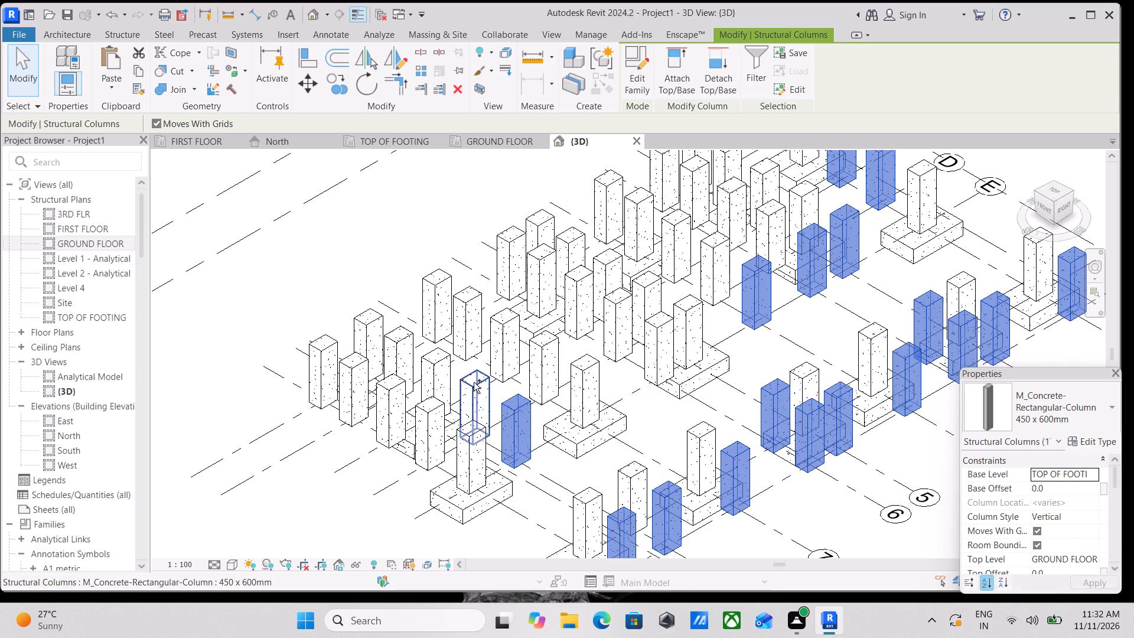
pyautogui.keyDown('ctrl'); pyautogui.click(474, 382); pyautogui.keyUp('ctrl')
pyautogui.moveTo(483, 394); pyautogui.dragTo(611, 458, button='middle')
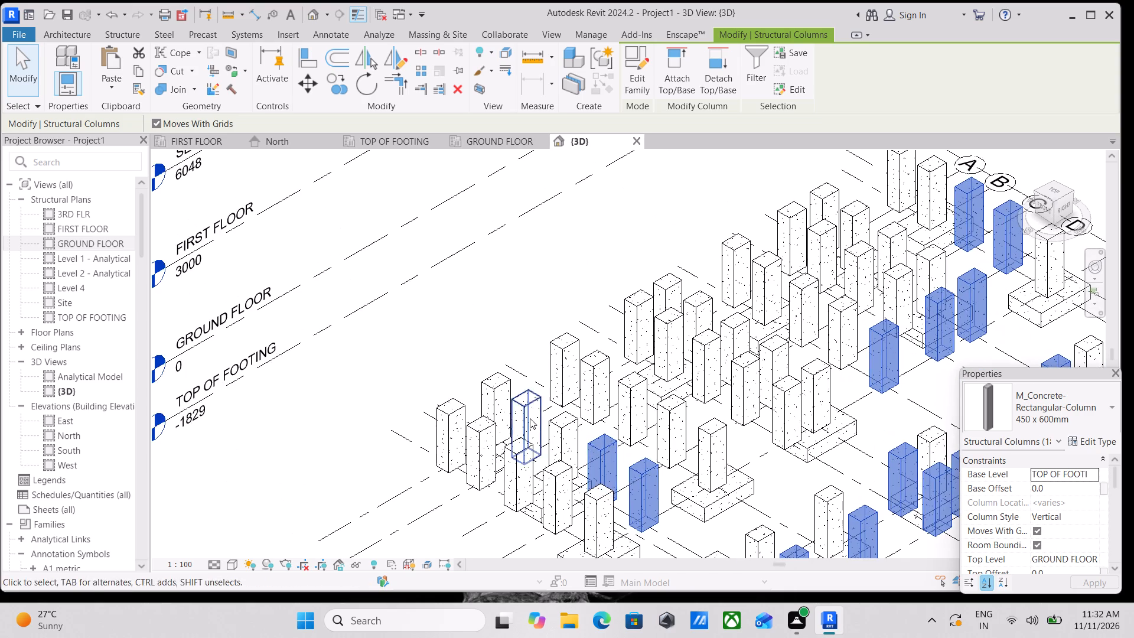
pyautogui.scroll(3, 529, 418)
pyautogui.keyDown('ctrl'); pyautogui.click(524, 403); pyautogui.keyUp('ctrl')
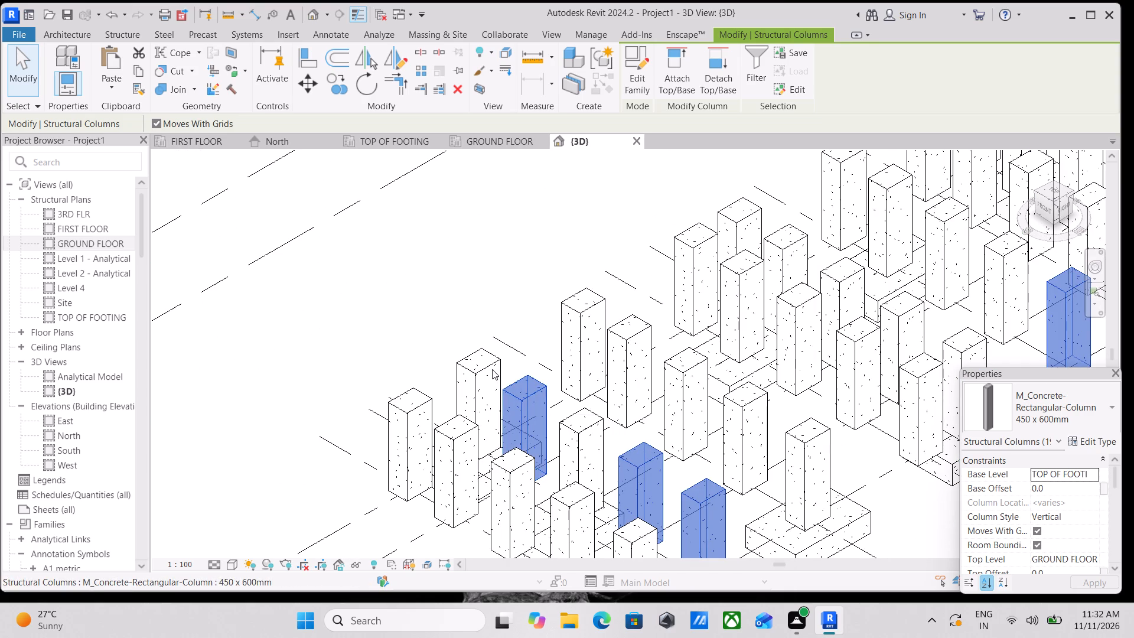
pyautogui.keyDown('ctrl'); pyautogui.click(492, 368); pyautogui.keyUp('ctrl')
pyautogui.keyDown('ctrl'); pyautogui.click(406, 415); pyautogui.keyUp('ctrl')
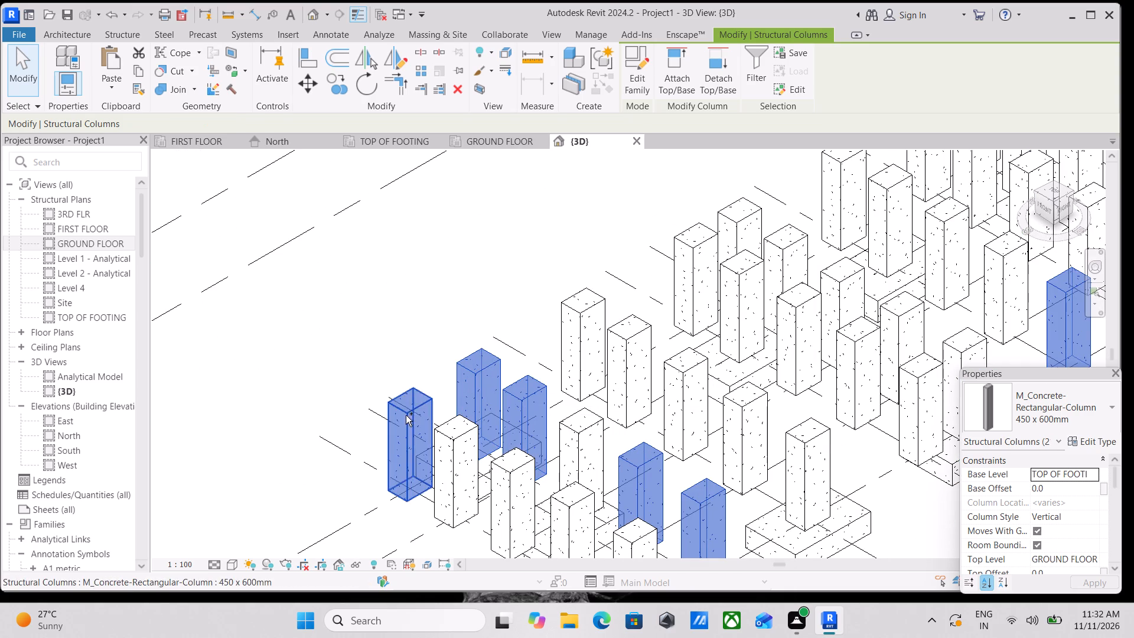
pyautogui.keyDown('ctrl'); pyautogui.click(572, 430); pyautogui.keyUp('ctrl')
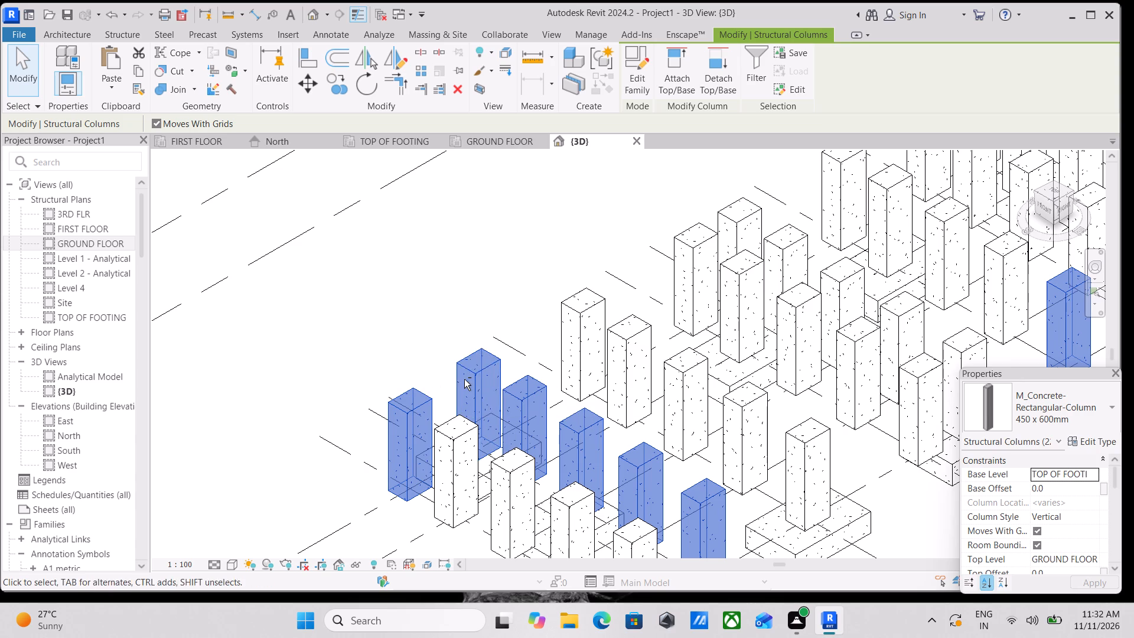
pyautogui.keyDown('shift'); pyautogui.click(477, 371); pyautogui.keyUp('shift')
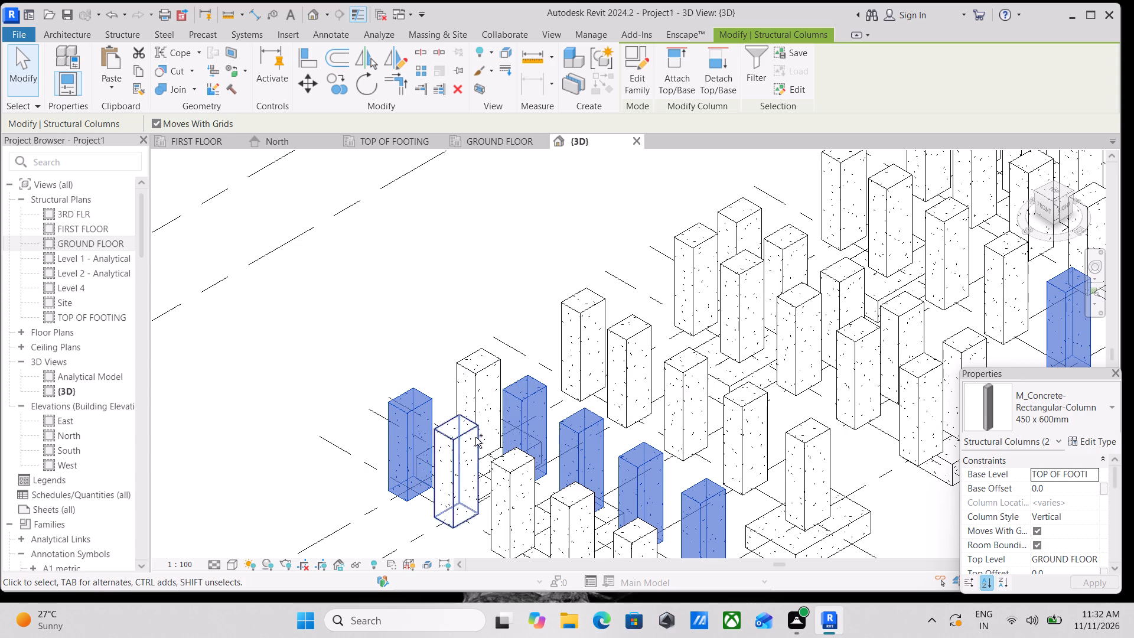
pyautogui.keyDown('ctrl'); pyautogui.click(453, 441); pyautogui.keyUp('ctrl')
pyautogui.scroll(-1, 453, 441)
pyautogui.moveTo(453, 441); pyautogui.dragTo(462, 346, button='middle')
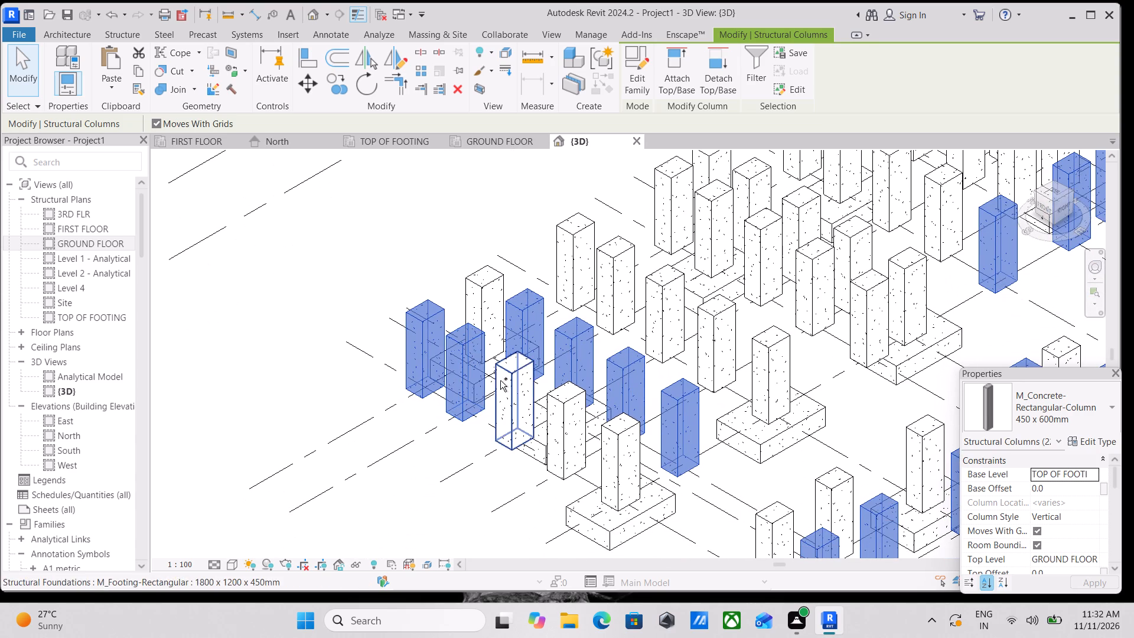
pyautogui.keyDown('ctrl'); pyautogui.click(504, 376); pyautogui.keyUp('ctrl')
pyautogui.keyDown('ctrl'); pyautogui.click(563, 401); pyautogui.keyUp('ctrl')
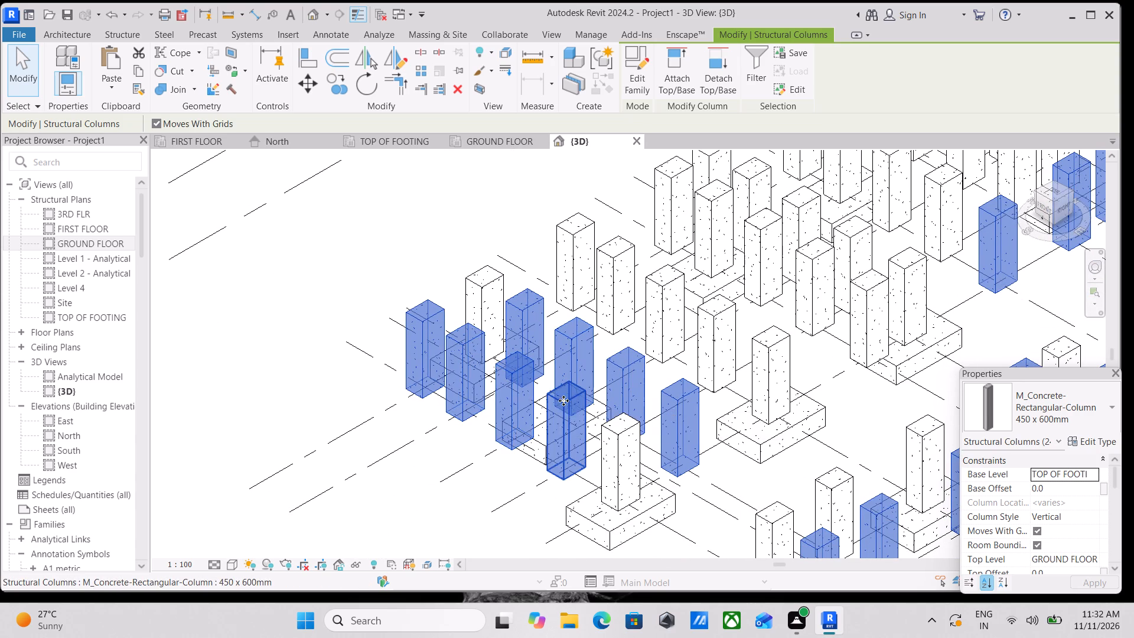
# Add the columns without footings on grid 7 at D, C, B and A to the selection.
pyautogui.scroll(-2, 563, 401)
pyautogui.scroll(2, 687, 340)
pyautogui.keyDown('ctrl'); pyautogui.click(676, 335); pyautogui.keyUp('ctrl')
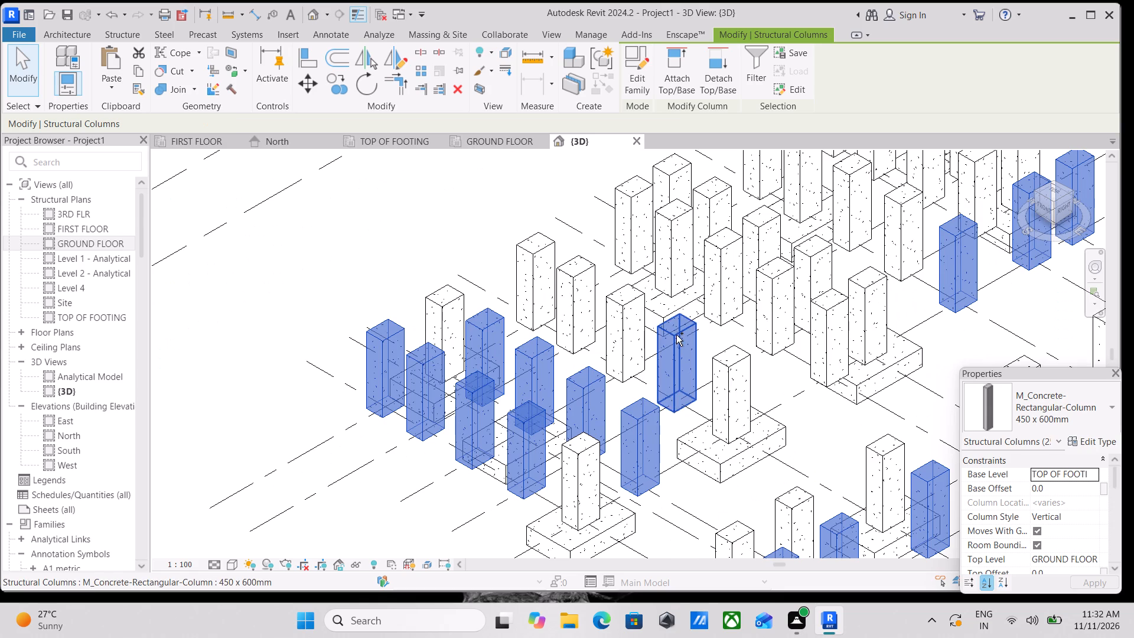
pyautogui.keyDown('ctrl'); pyautogui.click(633, 305); pyautogui.keyUp('ctrl')
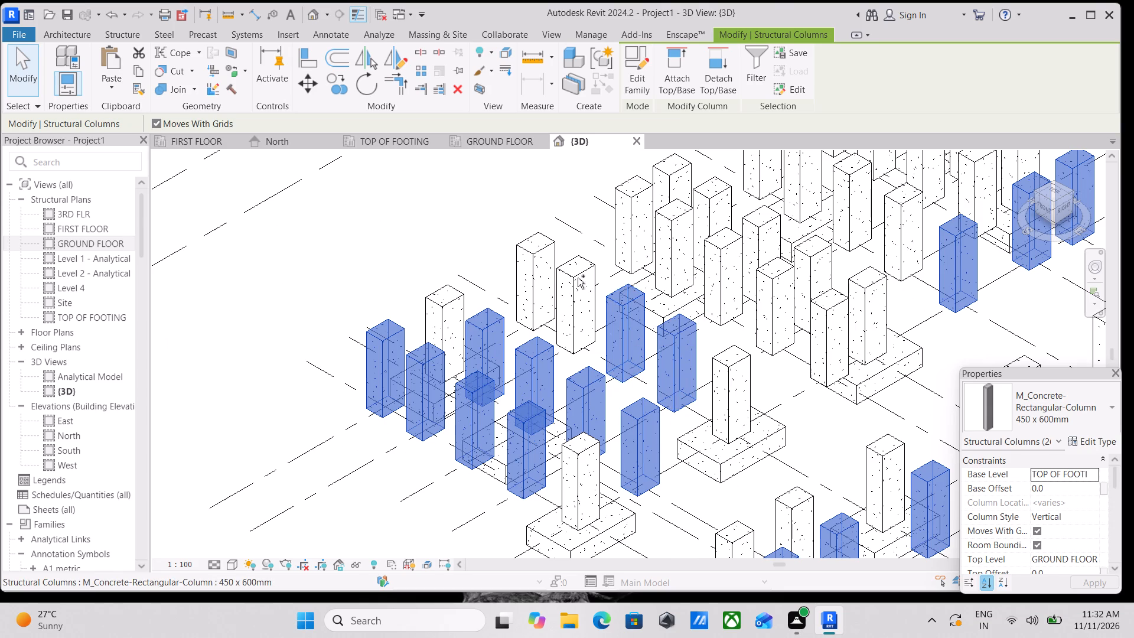
pyautogui.keyDown('ctrl'); pyautogui.click(578, 278); pyautogui.keyUp('ctrl')
pyautogui.keyDown('ctrl'); pyautogui.click(531, 250); pyautogui.keyUp('ctrl')
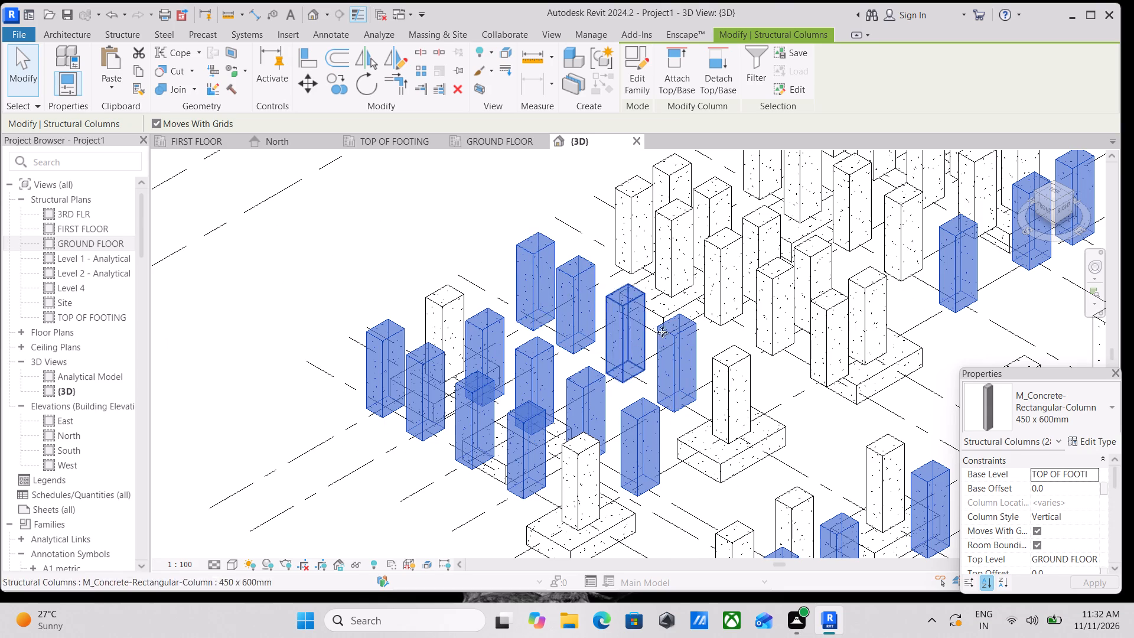
# Add the columns without footings at D-6, C-6, A-6, E-6, D-5, C-5 and B-5 to the selection, leaving B-6 and A-5 out.
pyautogui.moveTo(770, 372); pyautogui.dragTo(712, 401, button='middle')
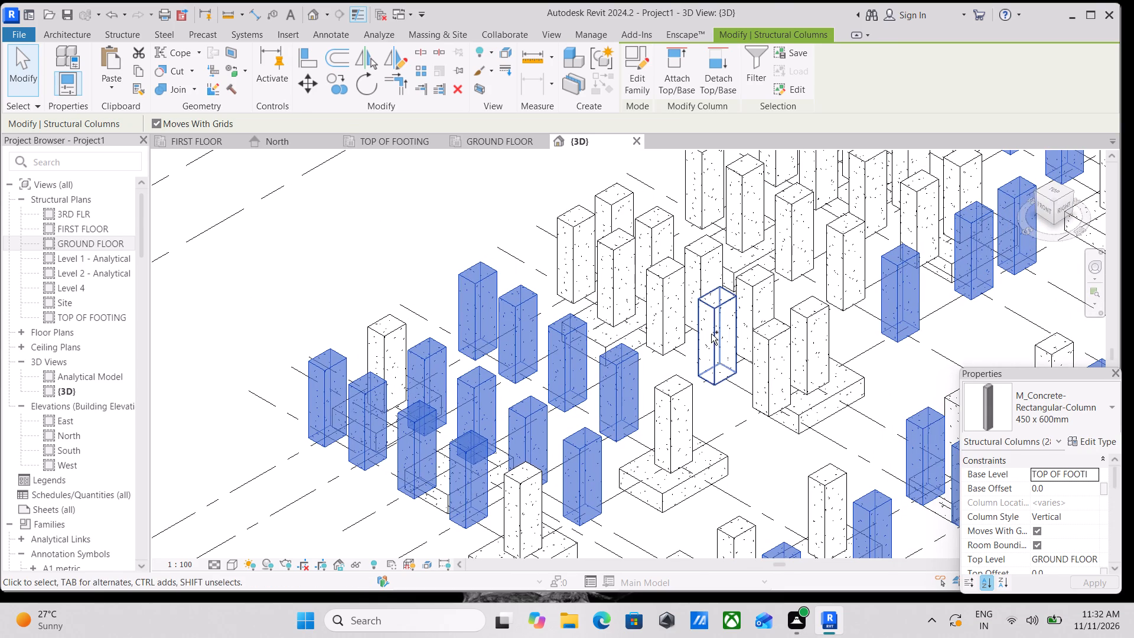
pyautogui.keyDown('ctrl'); pyautogui.click(711, 334); pyautogui.keyUp('ctrl')
pyautogui.keyDown('ctrl'); pyautogui.click(669, 292); pyautogui.keyUp('ctrl')
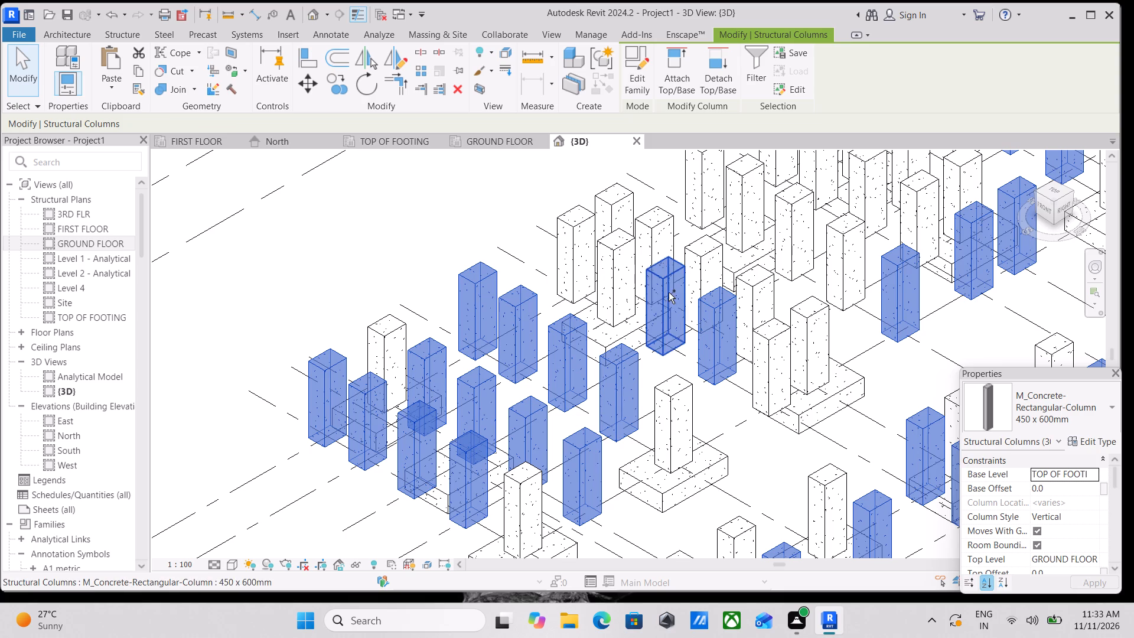
pyautogui.keyDown('ctrl'); pyautogui.click(577, 249); pyautogui.keyUp('ctrl')
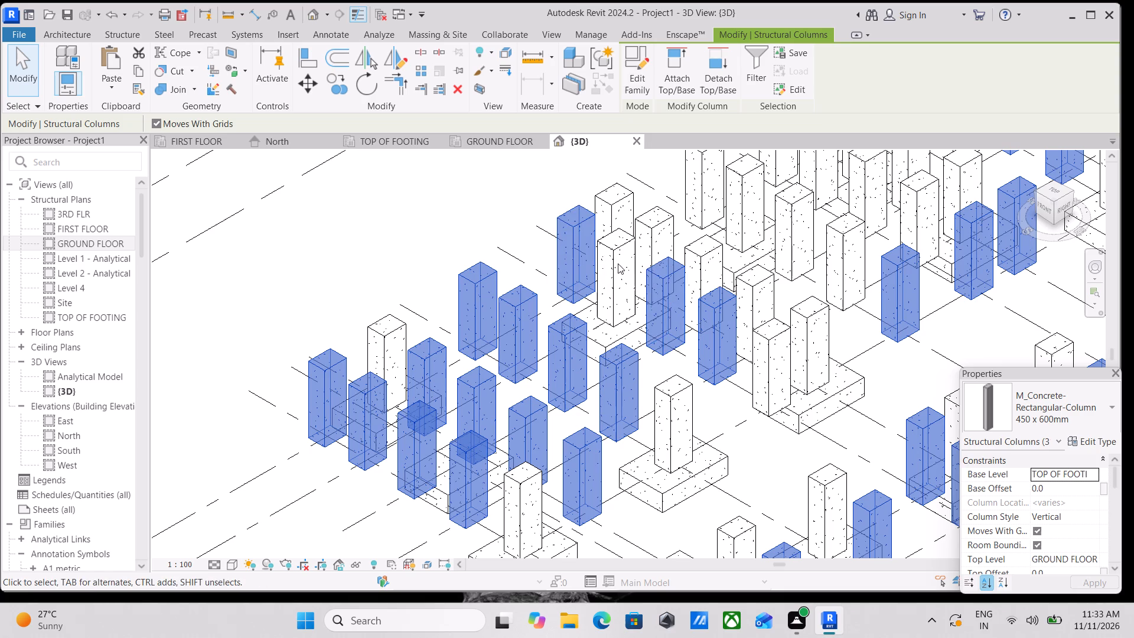
pyautogui.keyDown('ctrl'); pyautogui.click(765, 328); pyautogui.keyUp('ctrl')
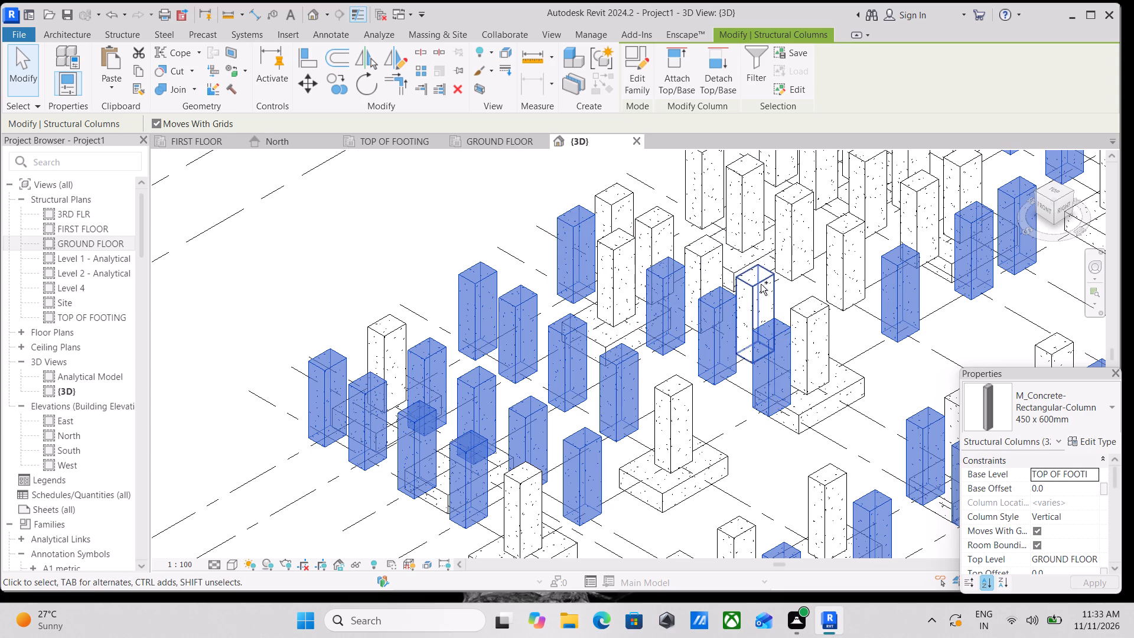
pyautogui.keyDown('ctrl'); pyautogui.click(760, 283); pyautogui.keyUp('ctrl')
pyautogui.keyDown('ctrl'); pyautogui.click(724, 252); pyautogui.keyUp('ctrl')
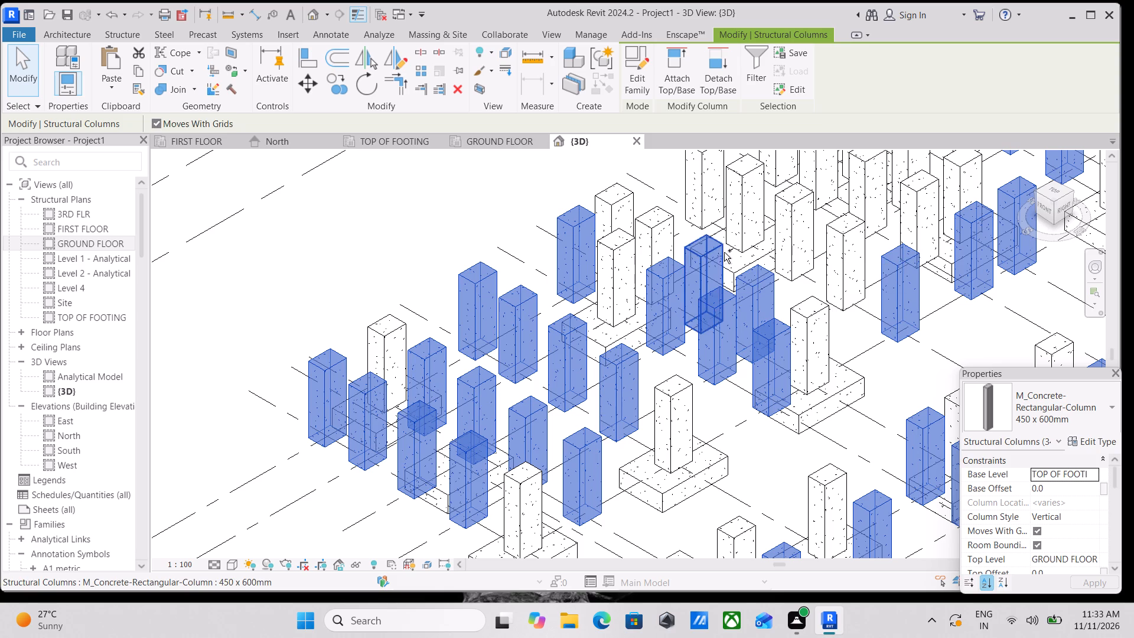
pyautogui.keyDown('ctrl'); pyautogui.click(664, 216); pyautogui.keyUp('ctrl')
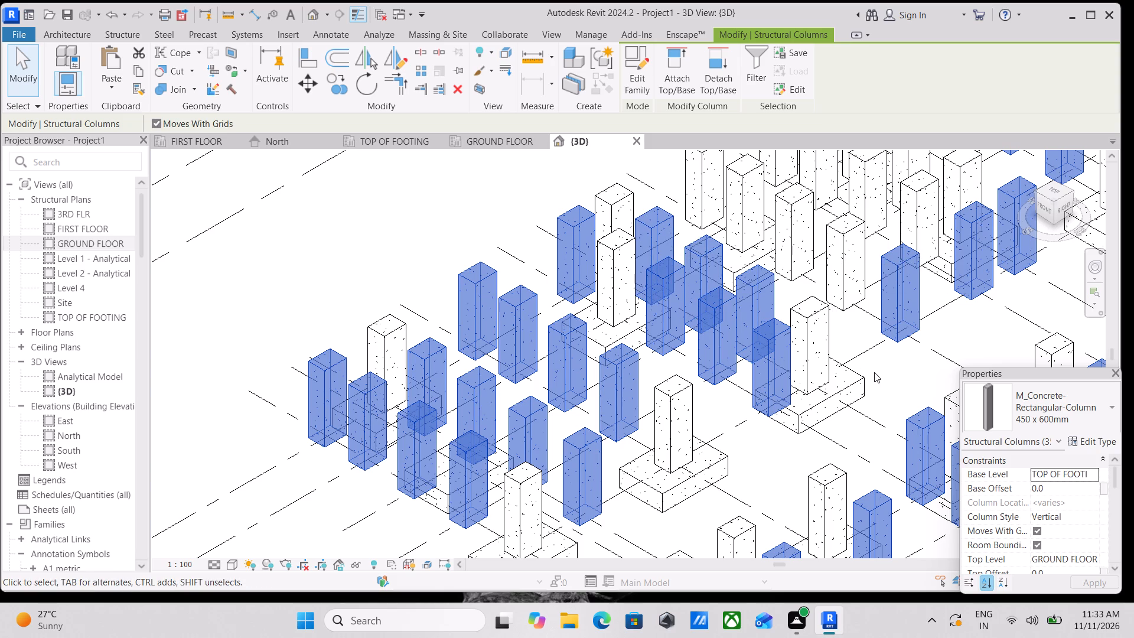
# Add the columns without footings on grid 4 at A, C and D to the selection, leaving B-4 out.
pyautogui.moveTo(884, 375); pyautogui.dragTo(821, 431, button='middle')
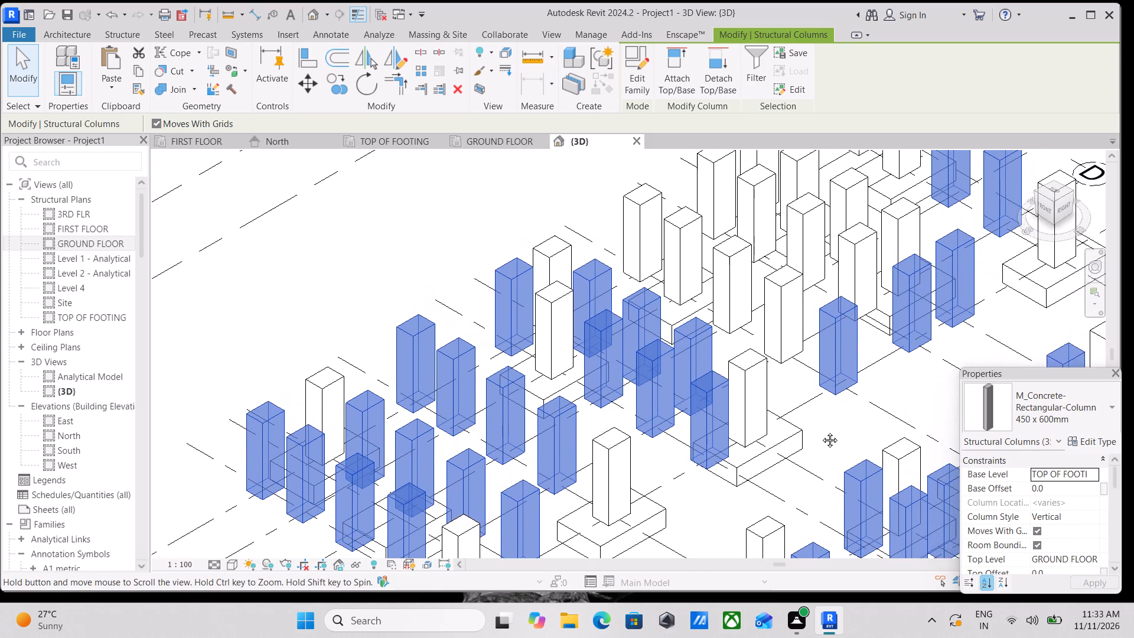
pyautogui.moveTo(821, 431); pyautogui.dragTo(817, 444, button='middle')
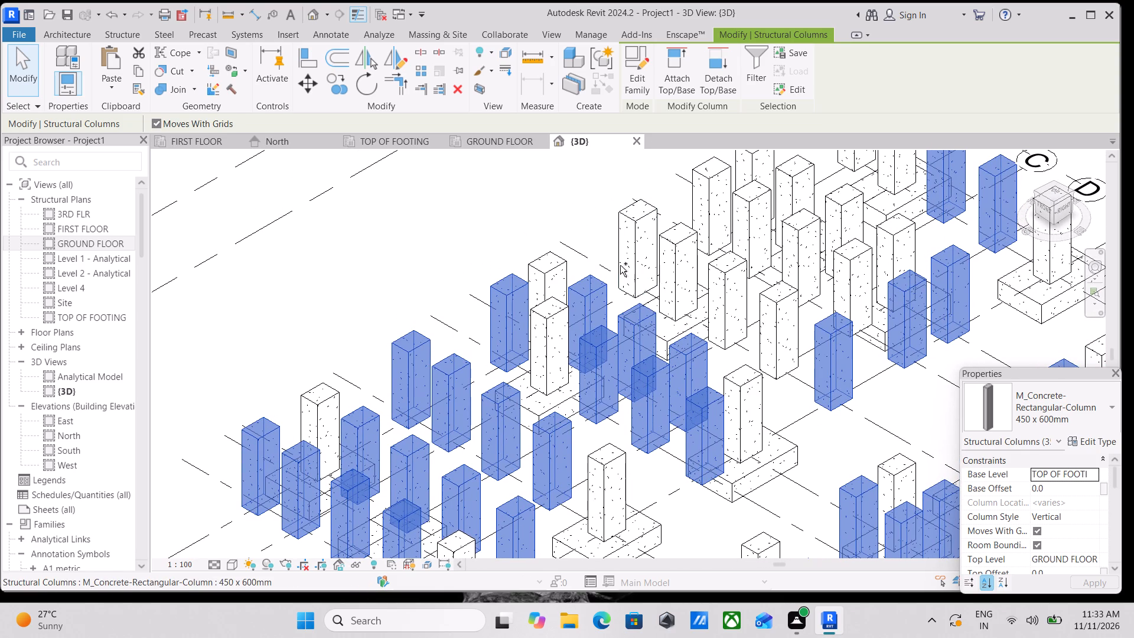
pyautogui.keyDown('ctrl'); pyautogui.click(628, 248); pyautogui.keyUp('ctrl')
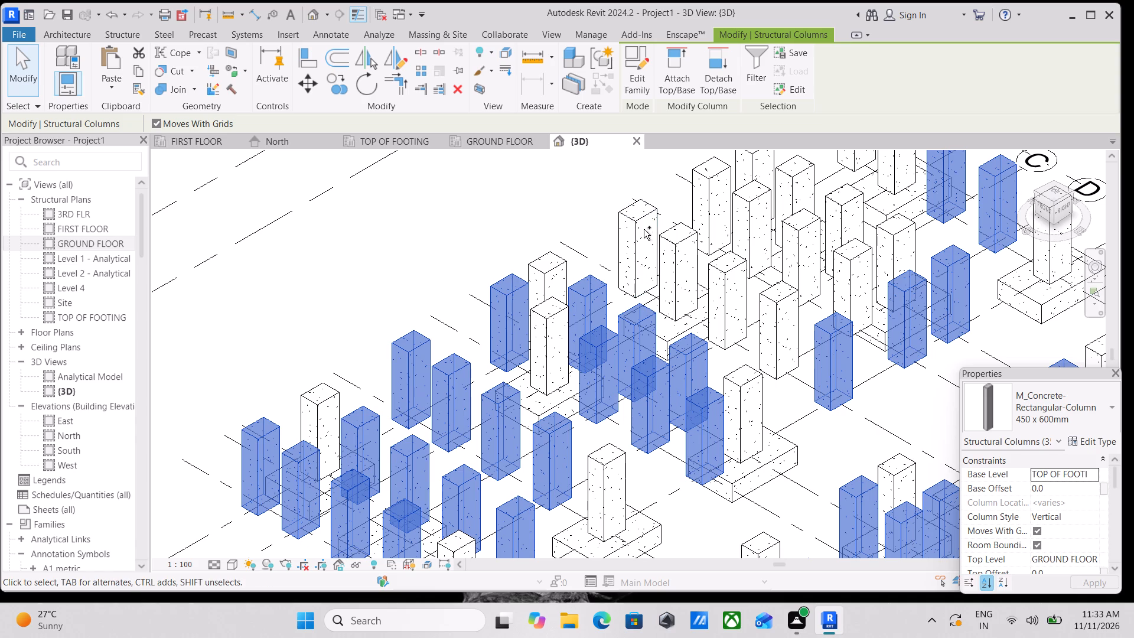
pyautogui.keyDown('ctrl'); pyautogui.click(636, 222); pyautogui.keyUp('ctrl')
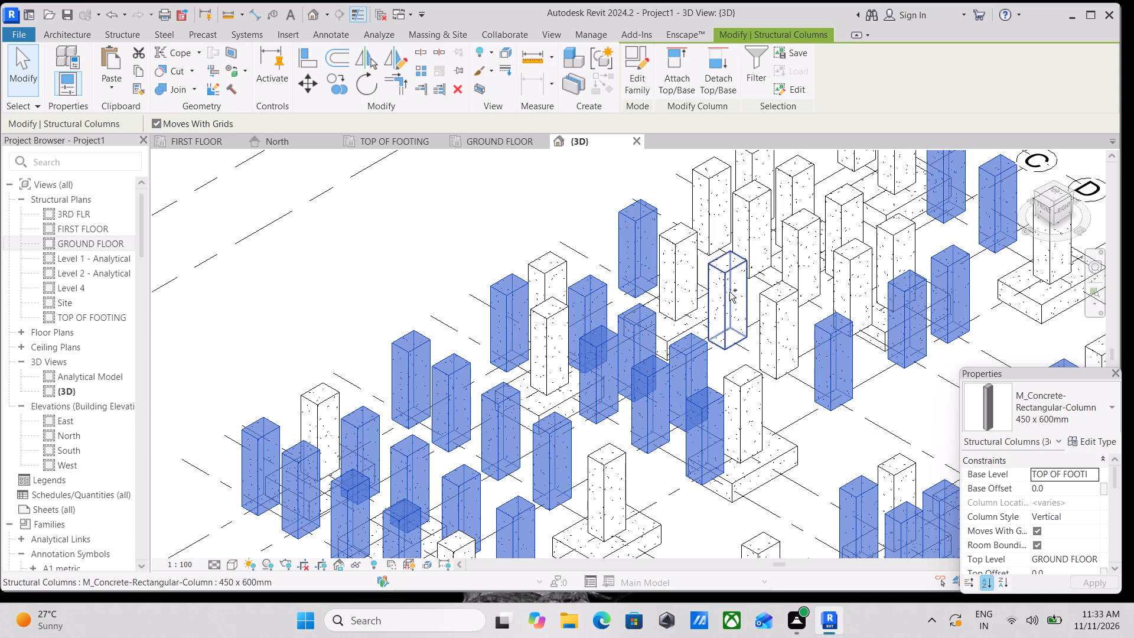
pyautogui.keyDown('ctrl'); pyautogui.click(729, 292); pyautogui.keyUp('ctrl')
pyautogui.keyDown('ctrl'); pyautogui.click(784, 304); pyautogui.keyUp('ctrl')
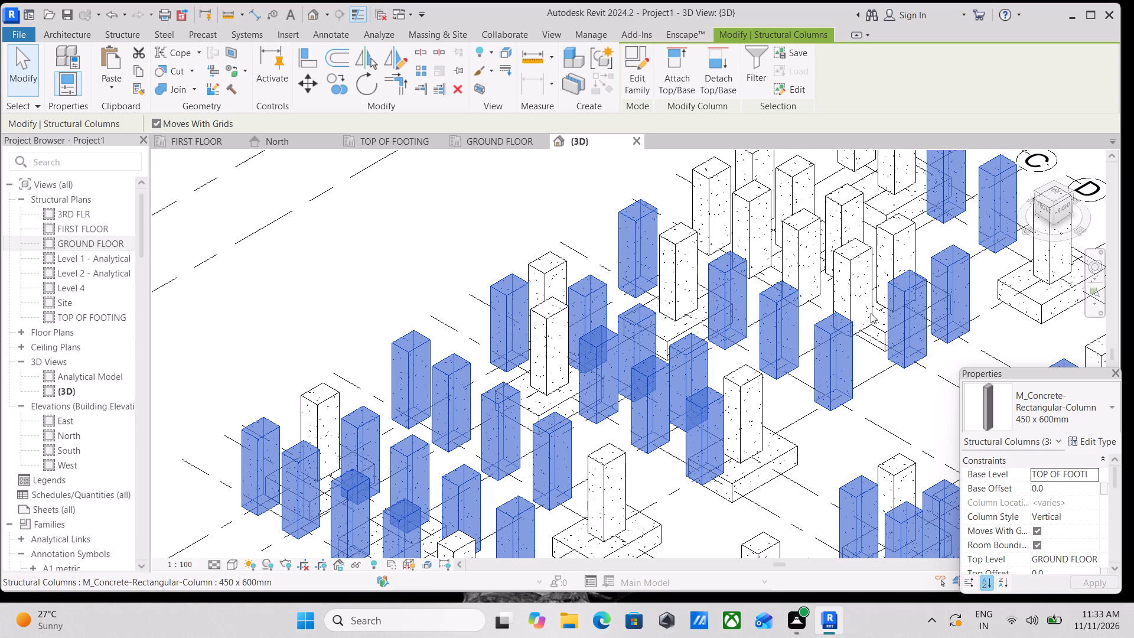
# Add the columns without footings on grid 3 at D, C, B and A to the selection.
pyautogui.moveTo(895, 406); pyautogui.dragTo(781, 494, button='middle')
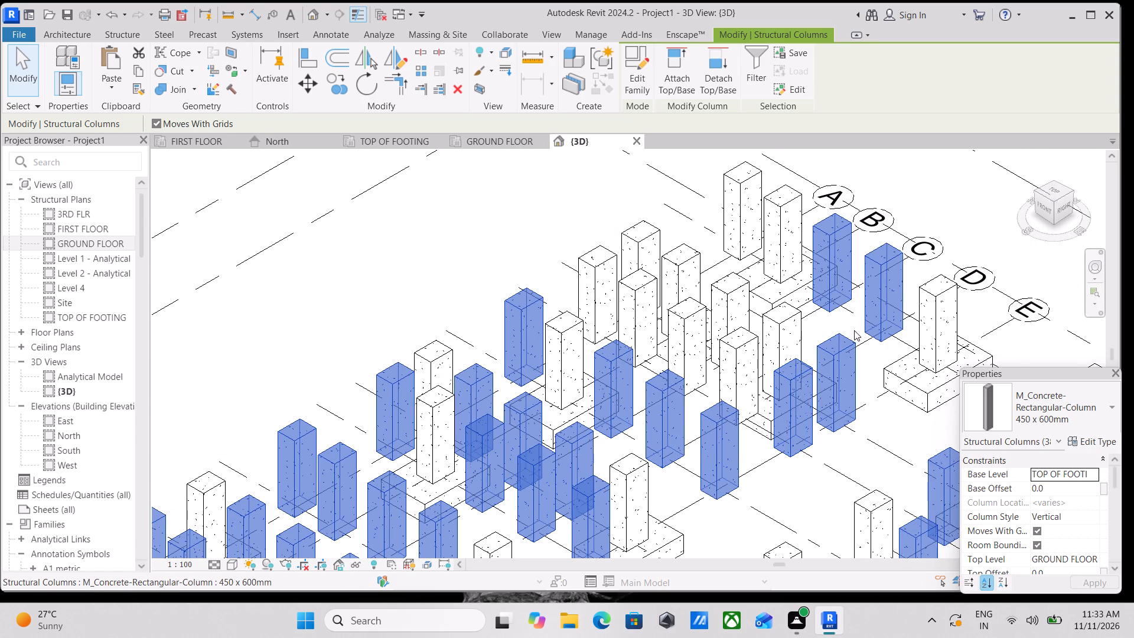
pyautogui.keyDown('ctrl'); pyautogui.click(748, 347); pyautogui.keyUp('ctrl')
pyautogui.keyDown('ctrl'); pyautogui.click(689, 321); pyautogui.keyUp('ctrl')
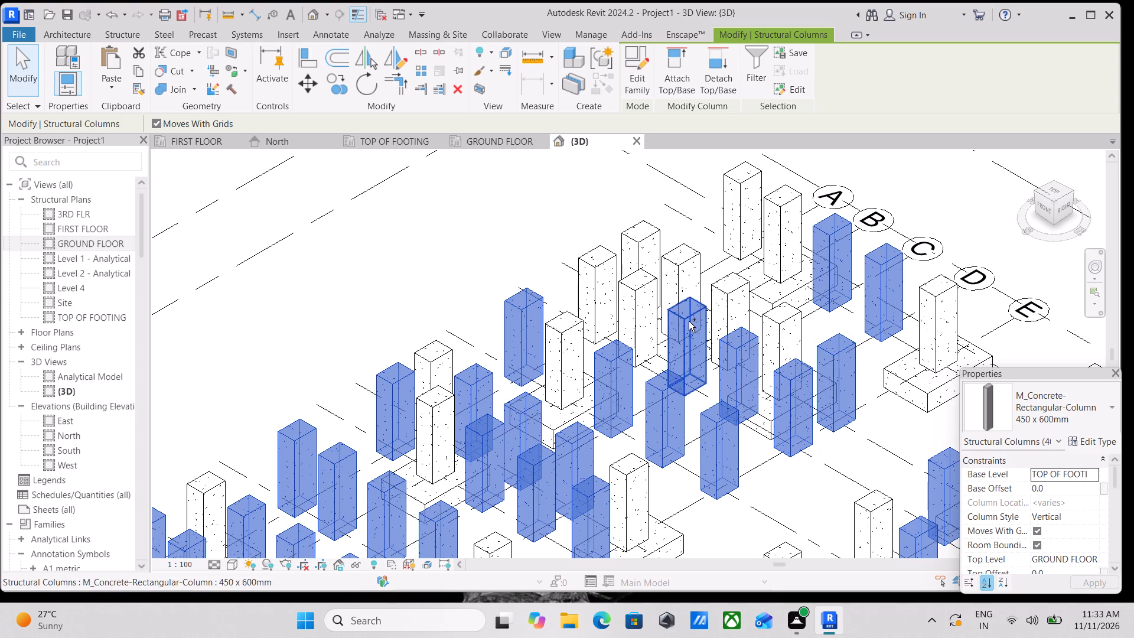
pyautogui.keyDown('ctrl'); pyautogui.click(632, 300); pyautogui.keyUp('ctrl')
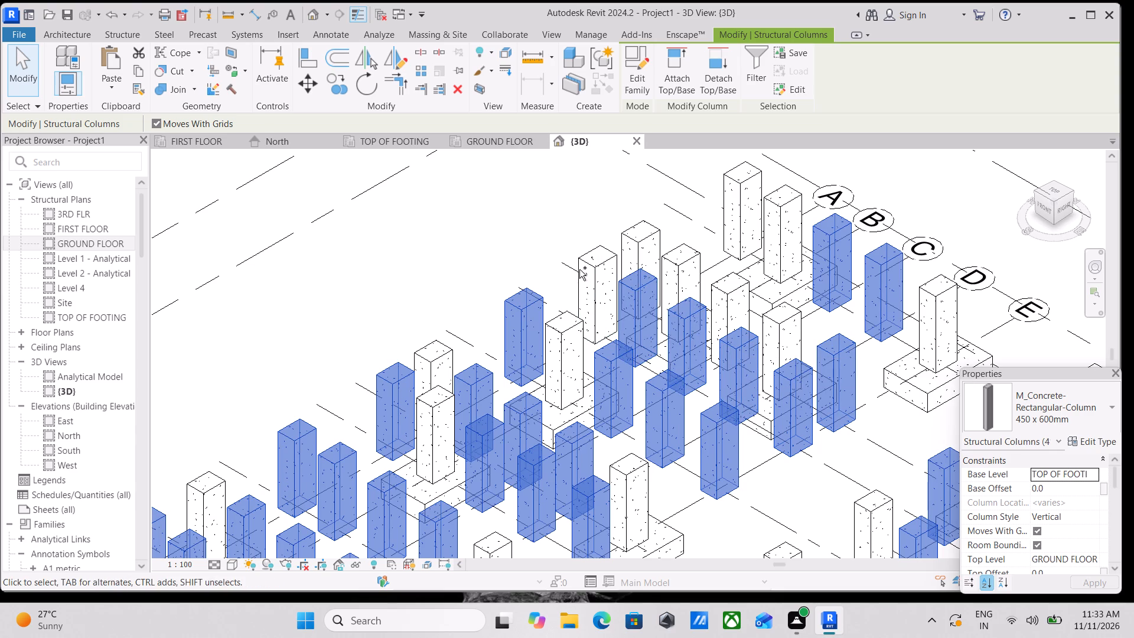
pyautogui.keyDown('ctrl'); pyautogui.click(579, 269); pyautogui.keyUp('ctrl')
pyautogui.scroll(4, 722, 279)
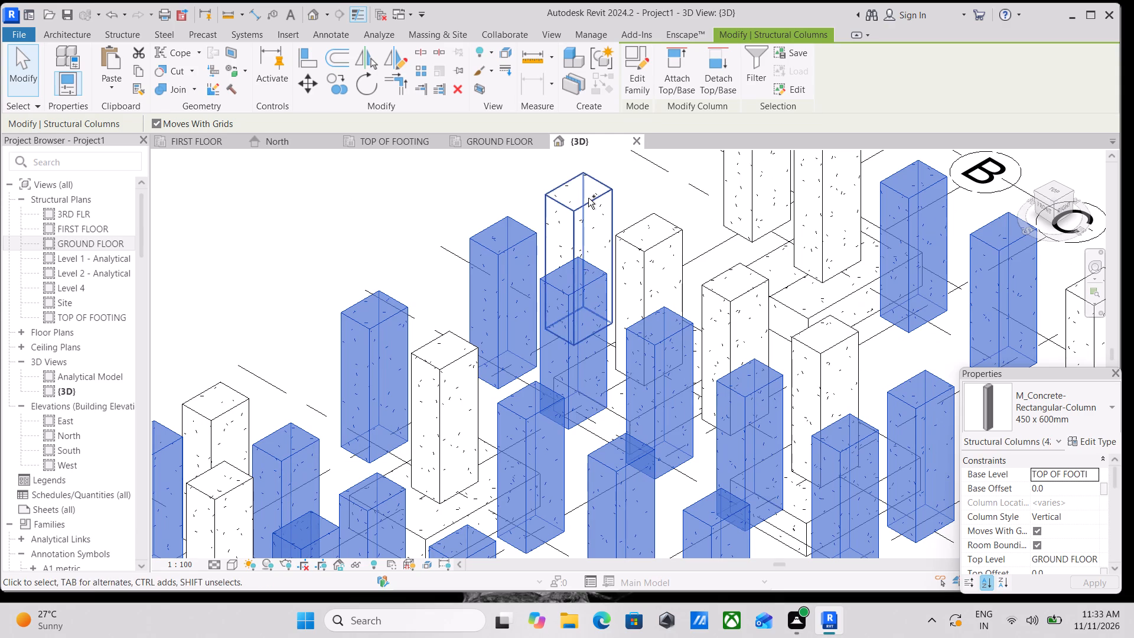
# Add the remaining columns without footings at A-2, C-2 and A-1 to the selection.
pyautogui.keyDown('ctrl'); pyautogui.click(588, 198); pyautogui.keyUp('ctrl')
pyautogui.scroll(-1, 804, 285)
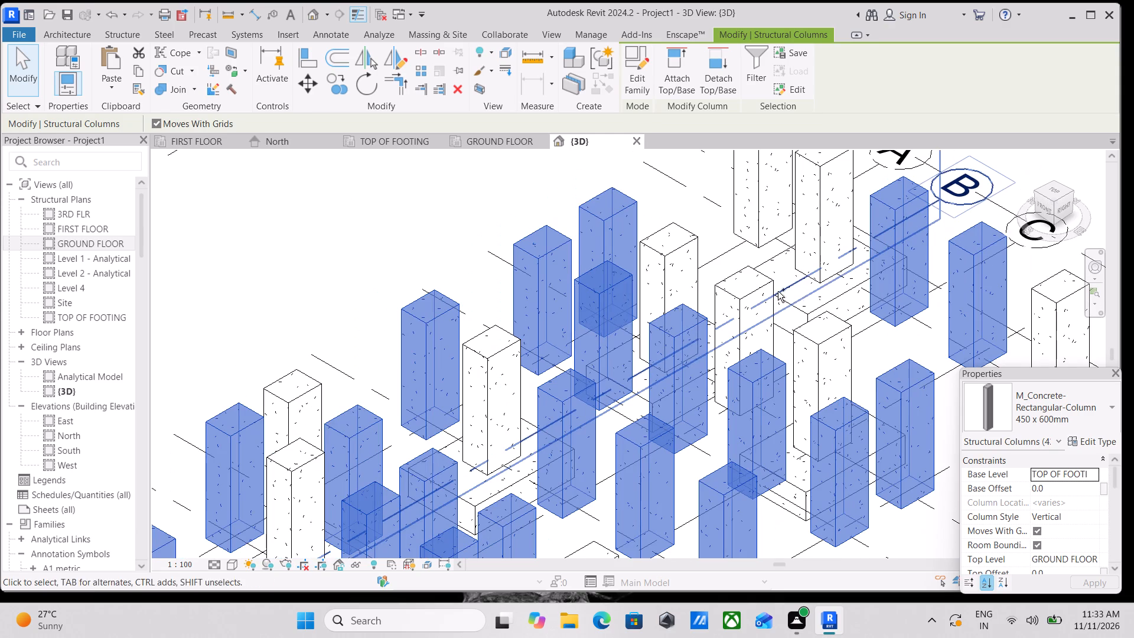
pyautogui.keyDown('ctrl'); pyautogui.click(747, 295); pyautogui.keyUp('ctrl')
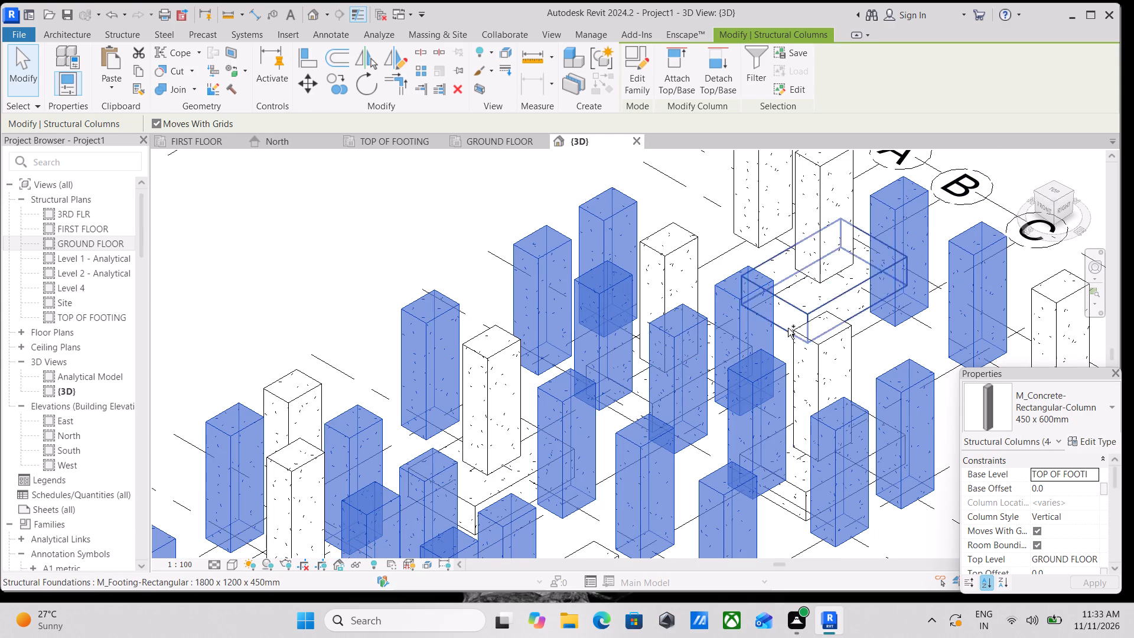
pyautogui.scroll(-2, 829, 348)
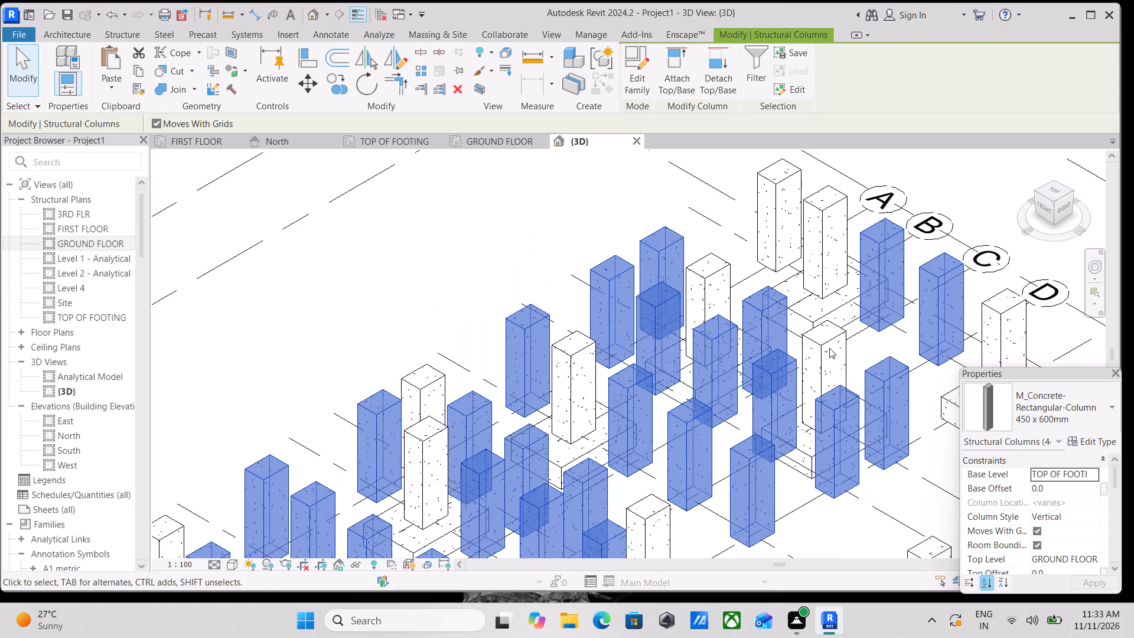
pyautogui.scroll(3, 833, 284)
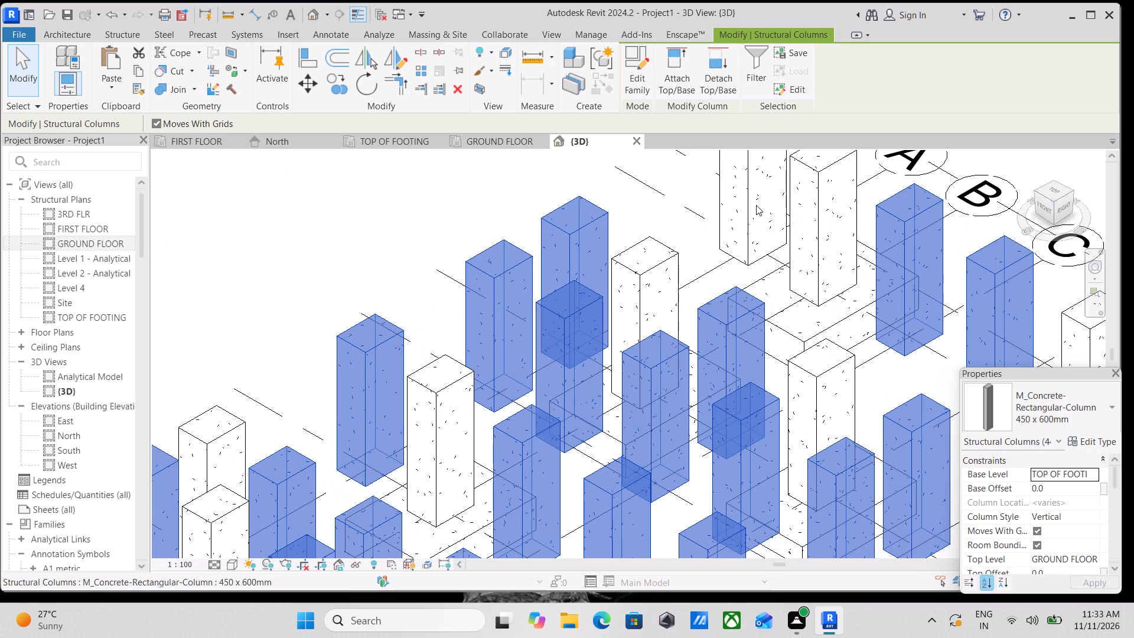
pyautogui.scroll(-2, 777, 305)
pyautogui.moveTo(790, 306); pyautogui.dragTo(812, 395, button='middle')
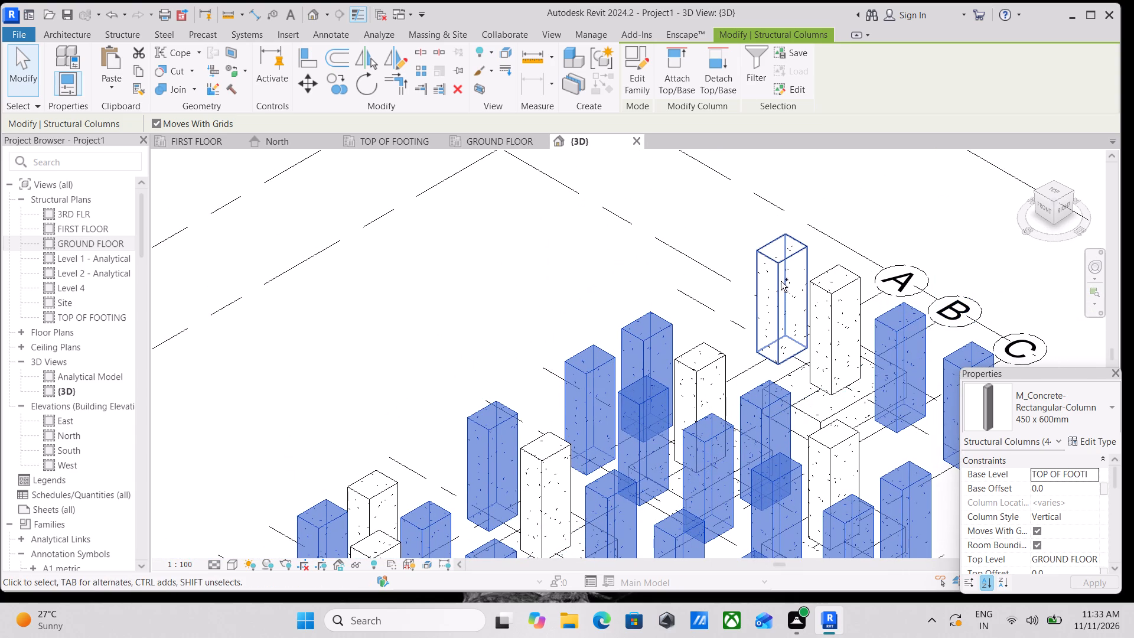
pyautogui.keyDown('ctrl'); pyautogui.click(779, 267); pyautogui.keyUp('ctrl')
# Check the selection across the grid and delete all the selected columns without footings.
pyautogui.moveTo(796, 328); pyautogui.dragTo(679, 231, button='middle')
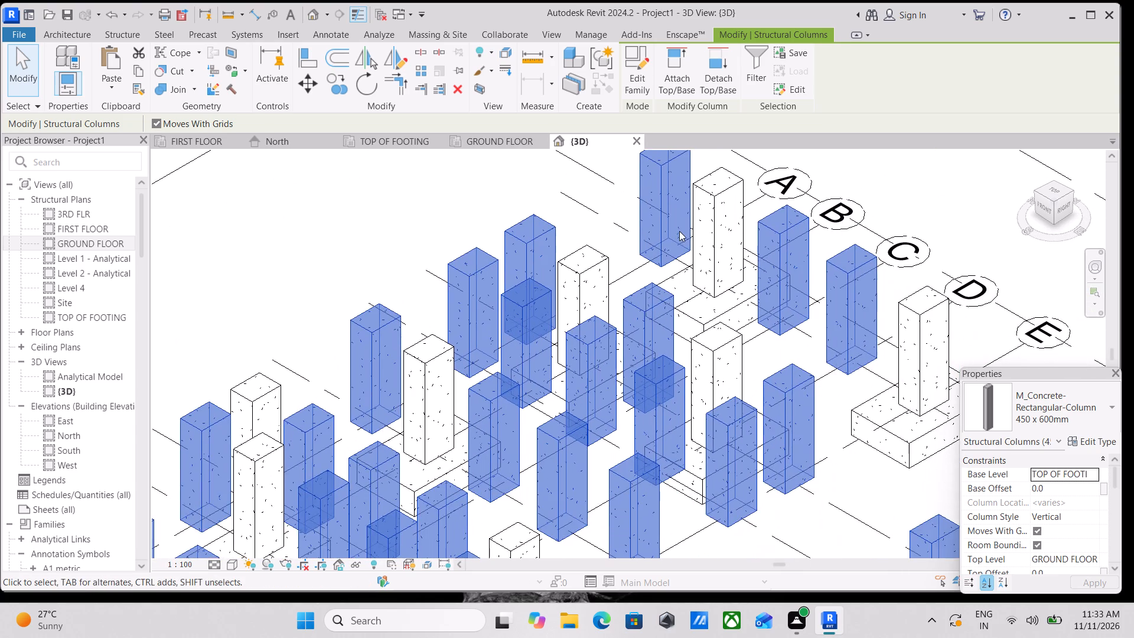
pyautogui.moveTo(829, 363); pyautogui.dragTo(703, 297, button='middle')
pyautogui.moveTo(794, 359); pyautogui.dragTo(616, 253, button='middle')
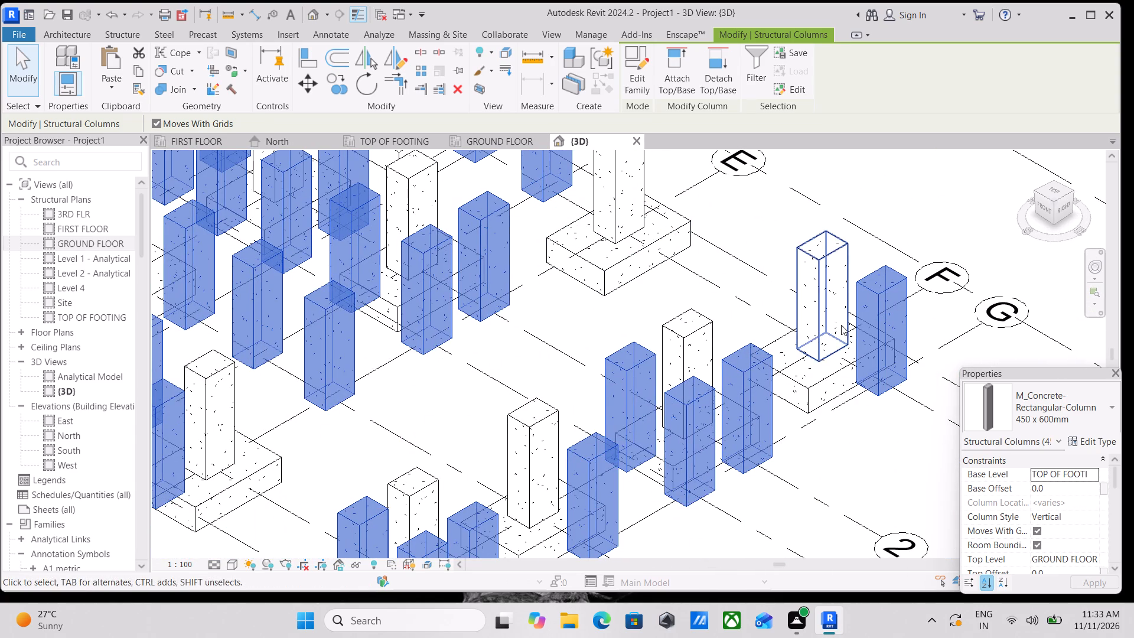
pyautogui.scroll(-3, 834, 372)
pyautogui.moveTo(858, 402); pyautogui.dragTo(915, 274, button='middle')
pyautogui.moveTo(794, 397); pyautogui.dragTo(905, 375, button='middle')
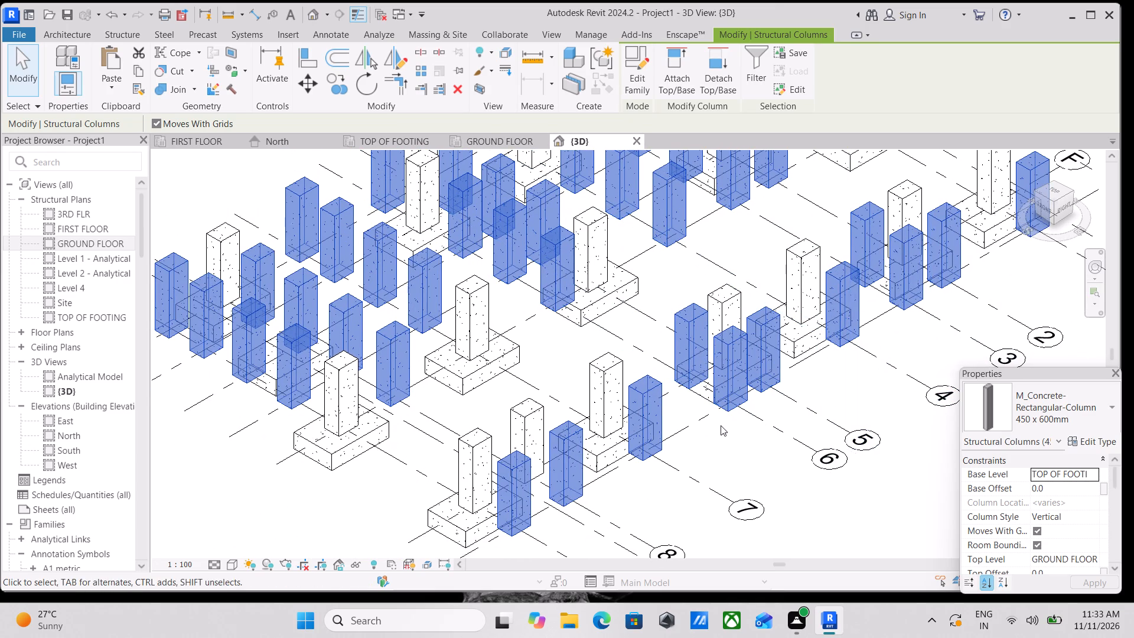
pyautogui.moveTo(721, 425); pyautogui.dragTo(895, 438, button='middle')
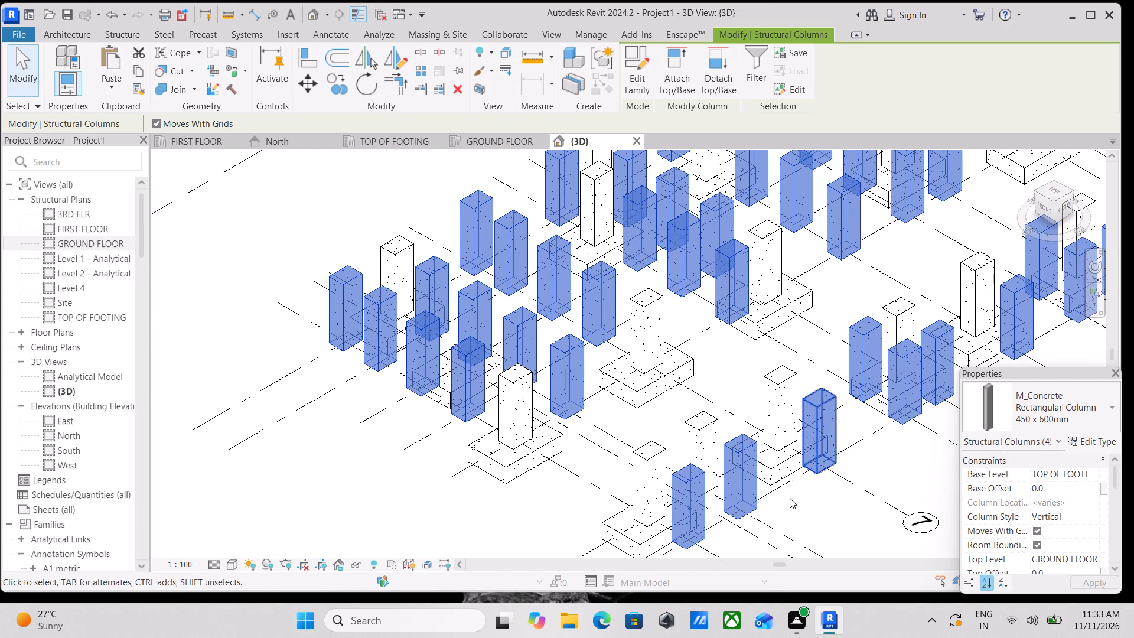
pyautogui.scroll(-2, 694, 481)
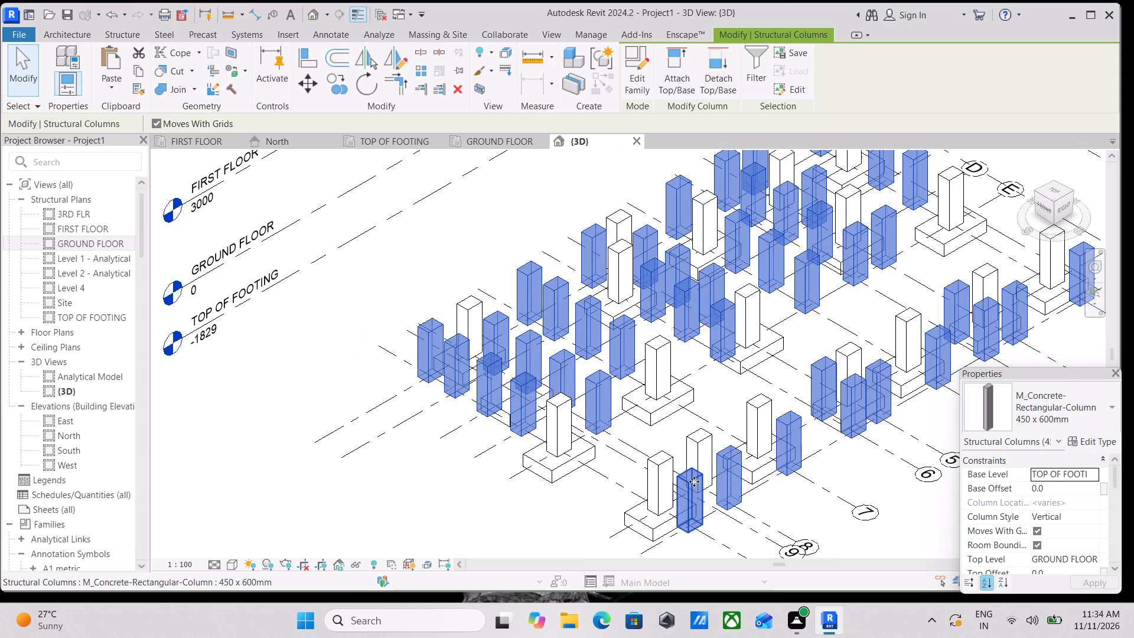
pyautogui.moveTo(846, 461); pyautogui.dragTo(1063, 389, button='middle')
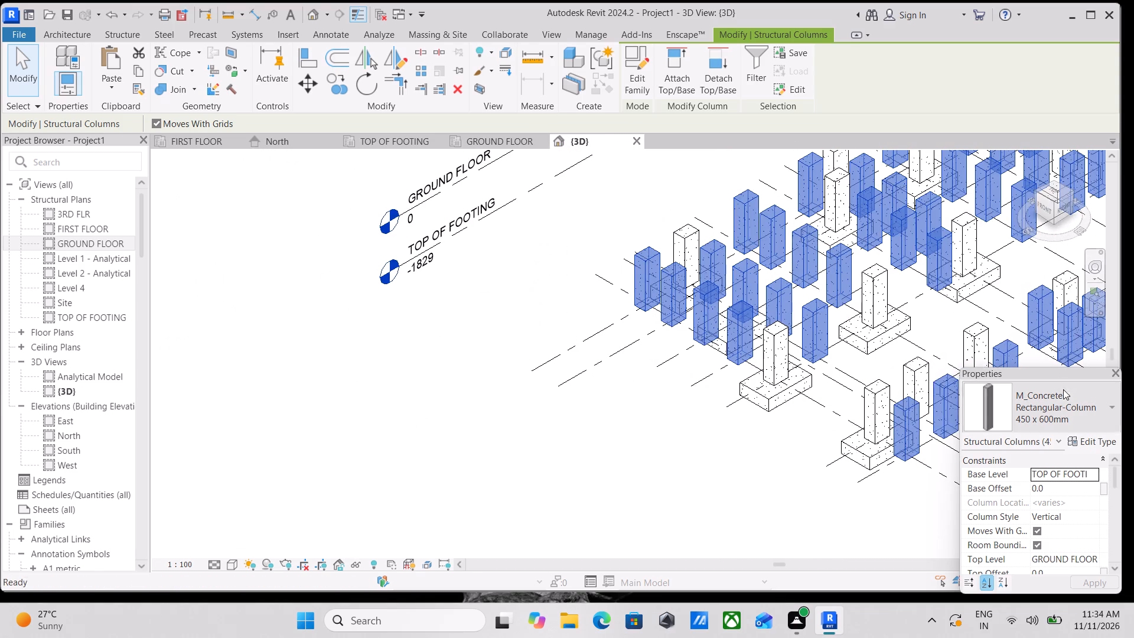
pyautogui.rightClick(715, 487)
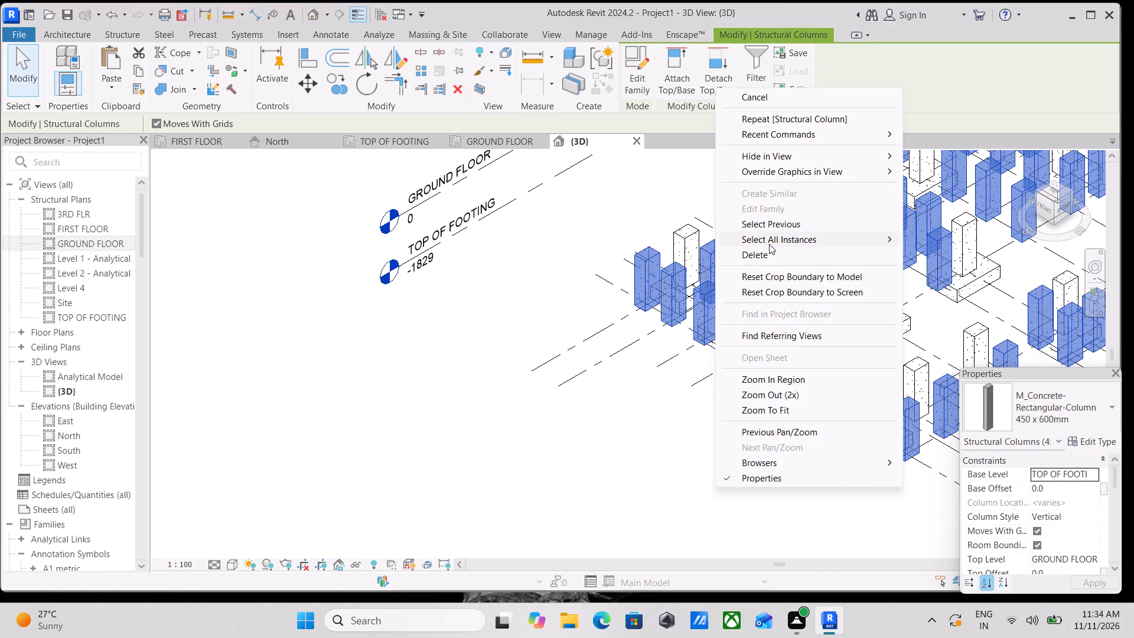
pyautogui.click(772, 253)
# Delete the leftover column without a footing at A-5.
pyautogui.moveTo(866, 313); pyautogui.dragTo(838, 342, button='middle')
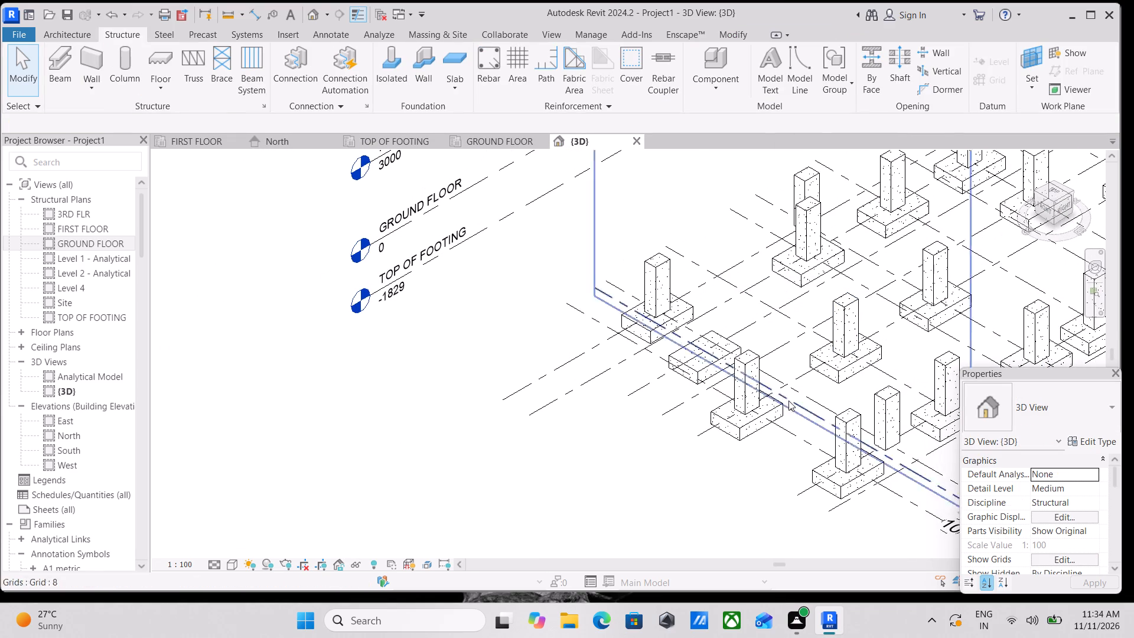
pyautogui.moveTo(762, 395); pyautogui.dragTo(774, 441, button='middle')
pyautogui.scroll(-3, 778, 444)
pyautogui.middleClick(778, 444)
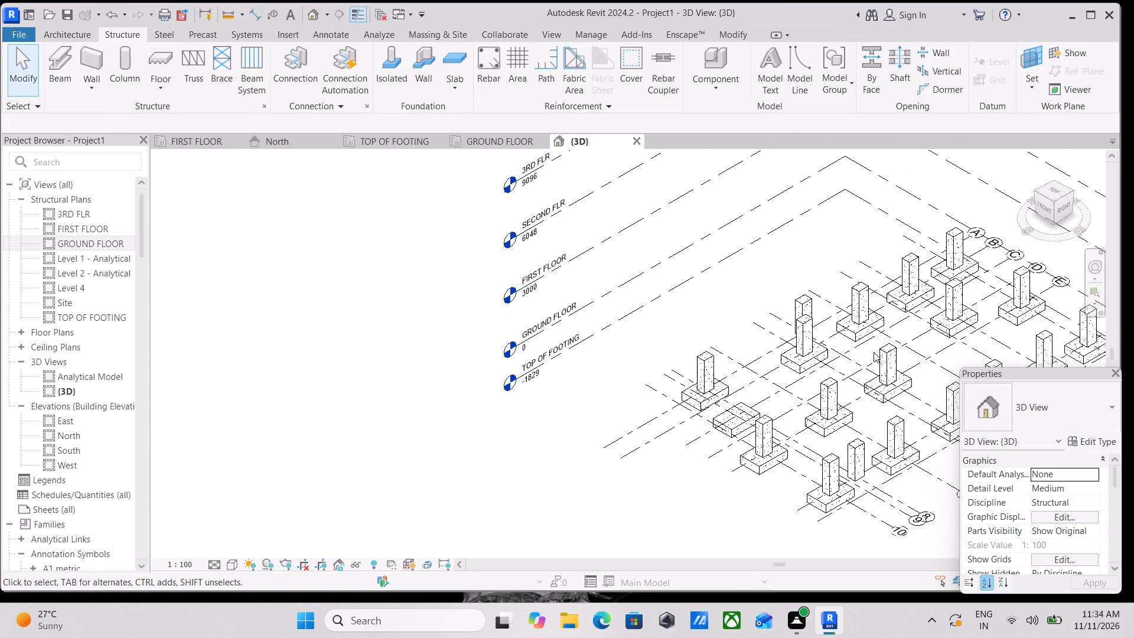
pyautogui.scroll(1, 874, 353)
pyautogui.scroll(-3, 876, 364)
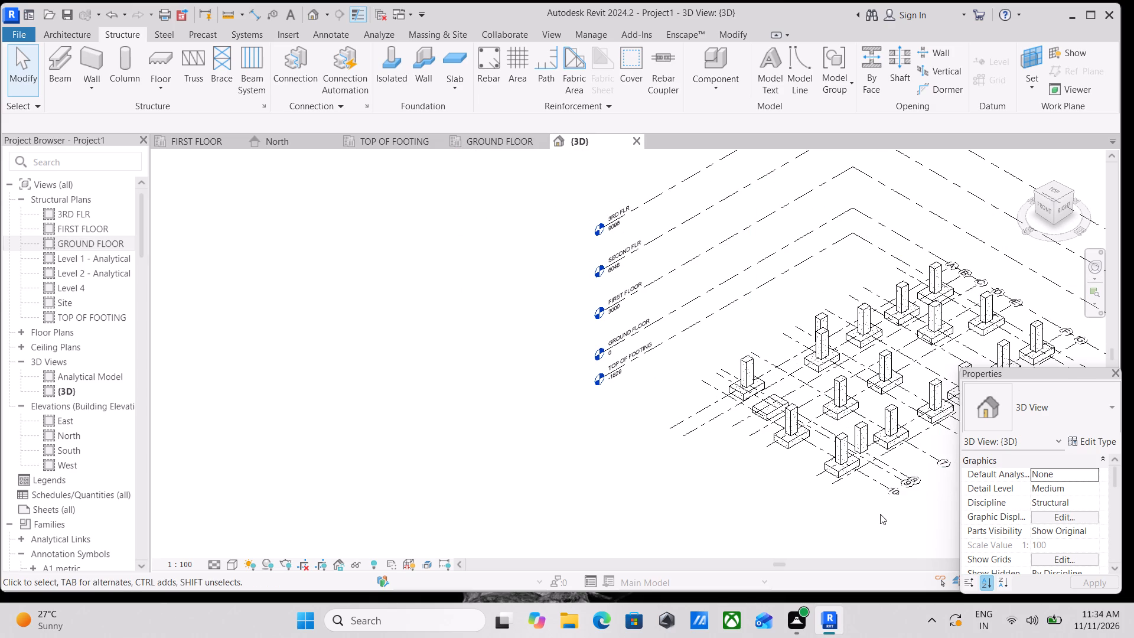
pyautogui.scroll(-2, 859, 473)
pyautogui.moveTo(850, 427); pyautogui.dragTo(791, 322, button='middle')
pyautogui.scroll(3, 880, 365)
pyautogui.moveTo(867, 398); pyautogui.dragTo(937, 441, button='middle')
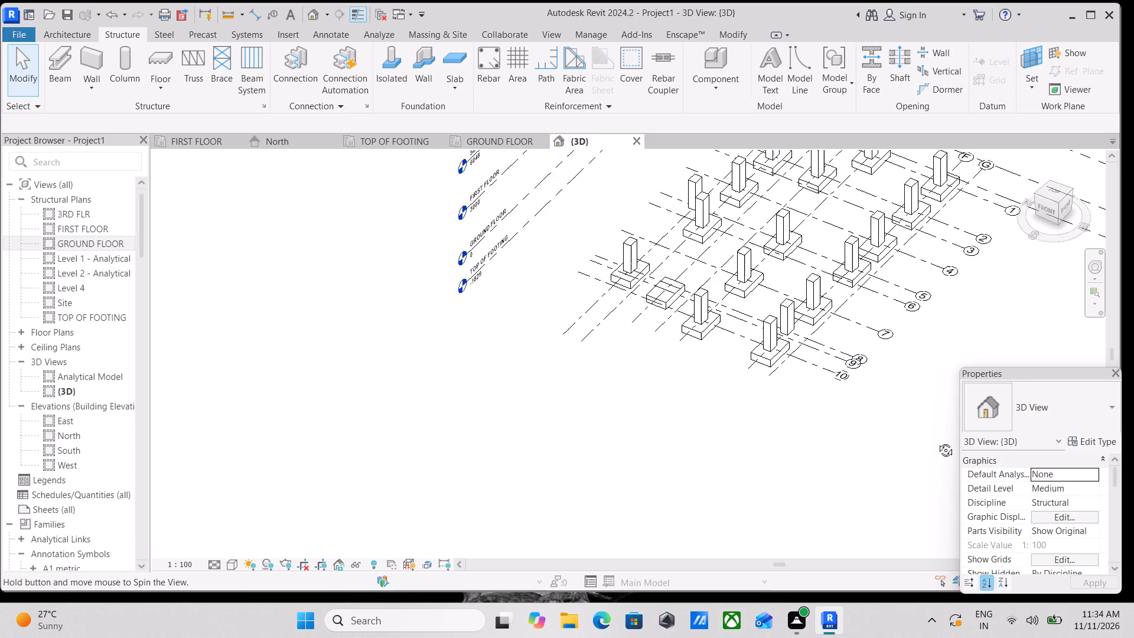
pyautogui.moveTo(937, 441); pyautogui.dragTo(936, 428, button='middle')
pyautogui.keyDown('shift'); pyautogui.moveTo(908, 412); pyautogui.dragTo(1098, 354, button='middle'); pyautogui.keyUp('shift')
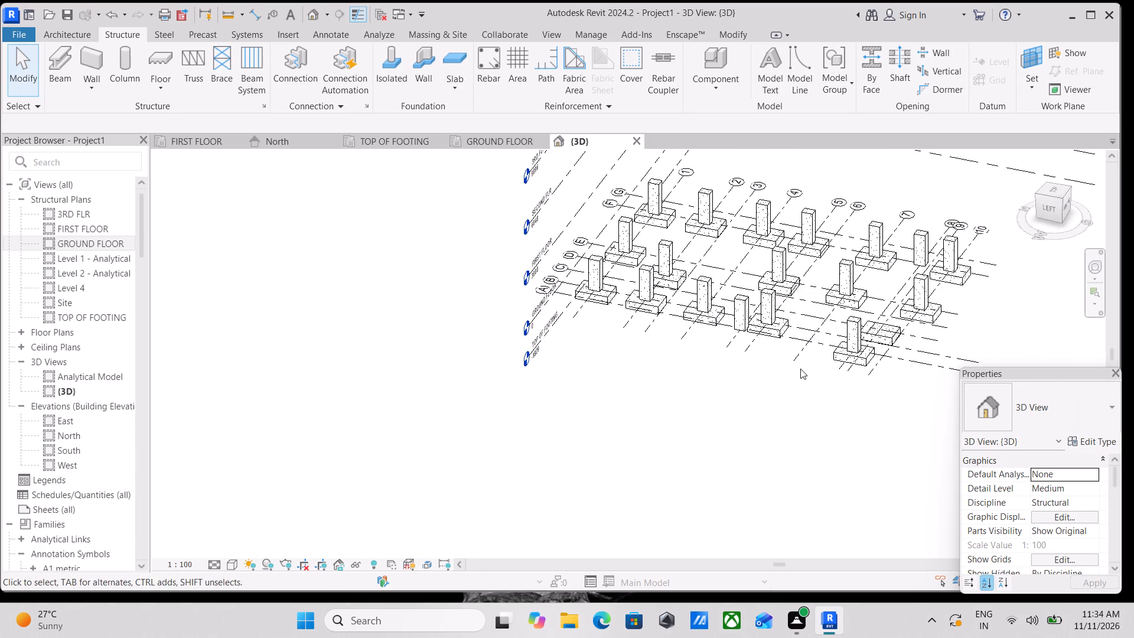
pyautogui.keyDown('shift'); pyautogui.moveTo(801, 369); pyautogui.dragTo(881, 402, button='middle'); pyautogui.keyUp('shift')
pyautogui.scroll(8, 819, 303)
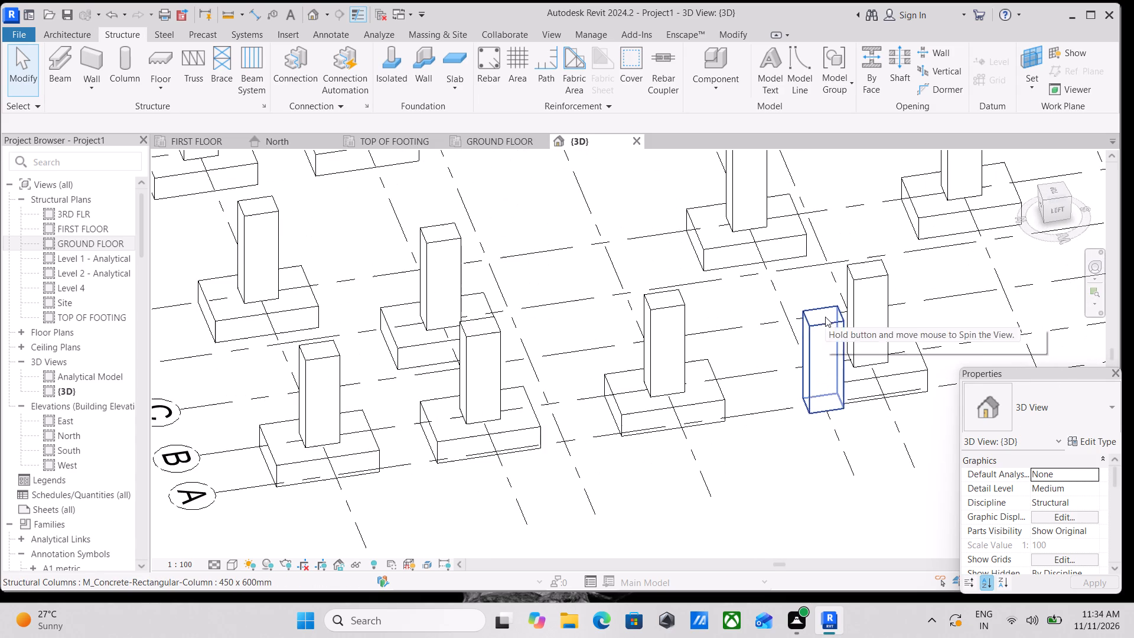
pyautogui.click(825, 322)
pyautogui.rightClick(825, 322)
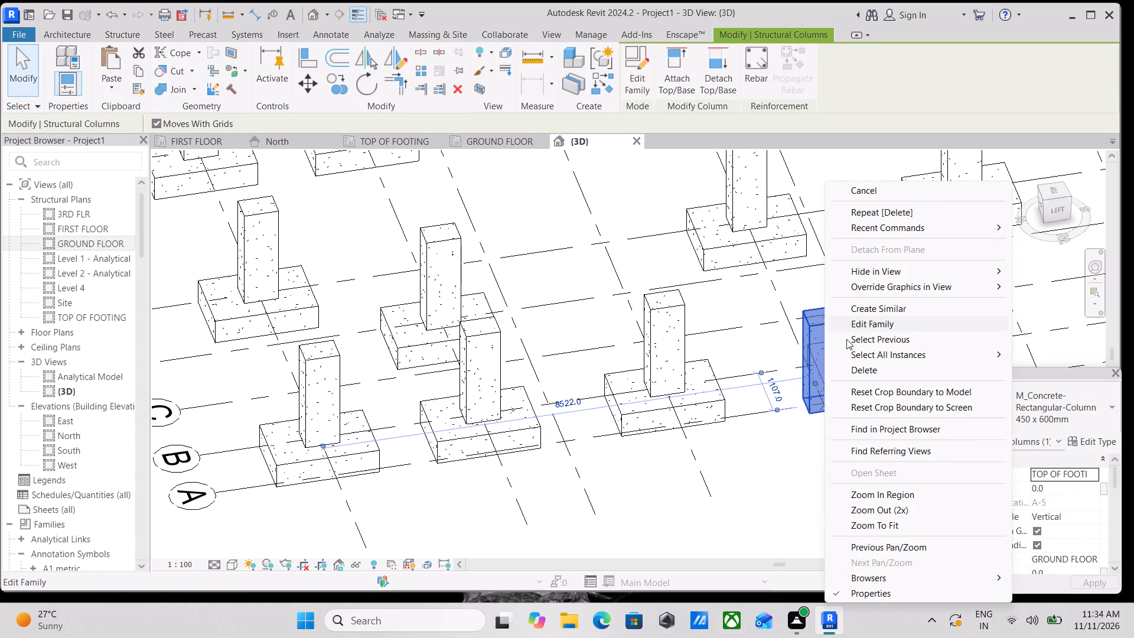
pyautogui.click(865, 370)
# Delete the leftover column without a footing at F-8.
pyautogui.scroll(-5, 796, 402)
pyautogui.moveTo(822, 409); pyautogui.dragTo(722, 431, button='middle')
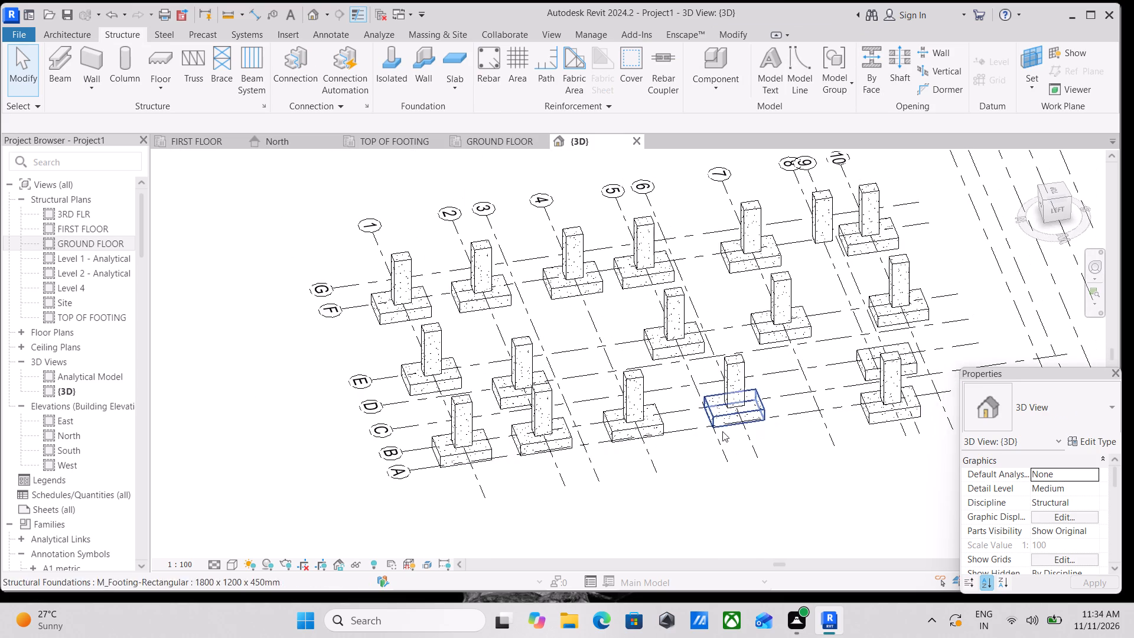
pyautogui.moveTo(951, 346); pyautogui.dragTo(904, 403, button='middle')
pyautogui.scroll(1, 901, 405)
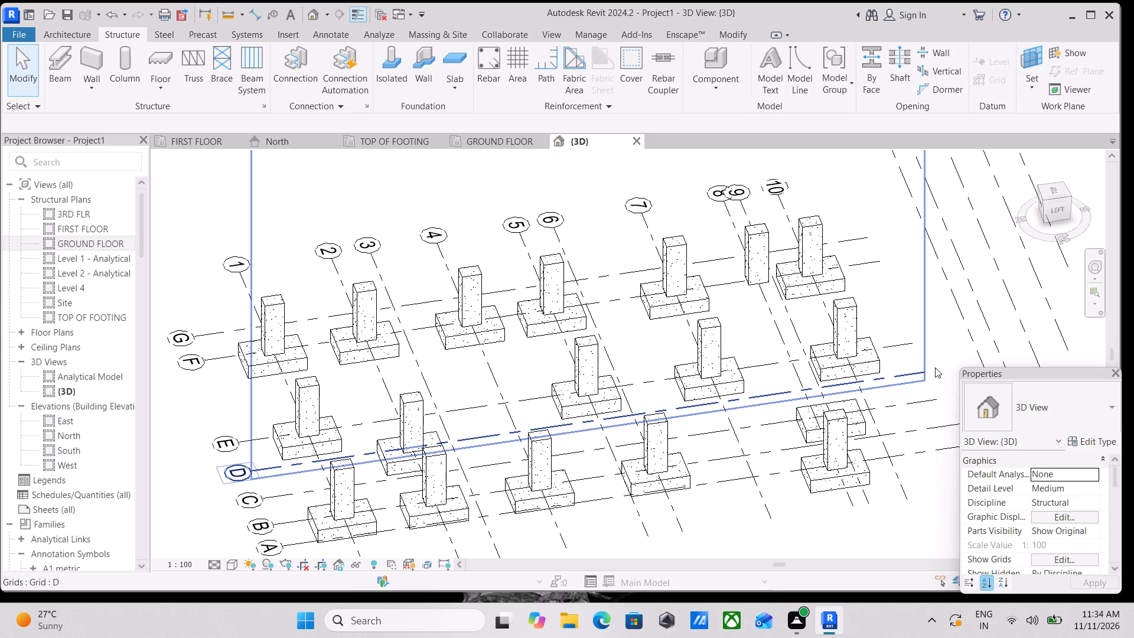
pyautogui.scroll(-3, 744, 358)
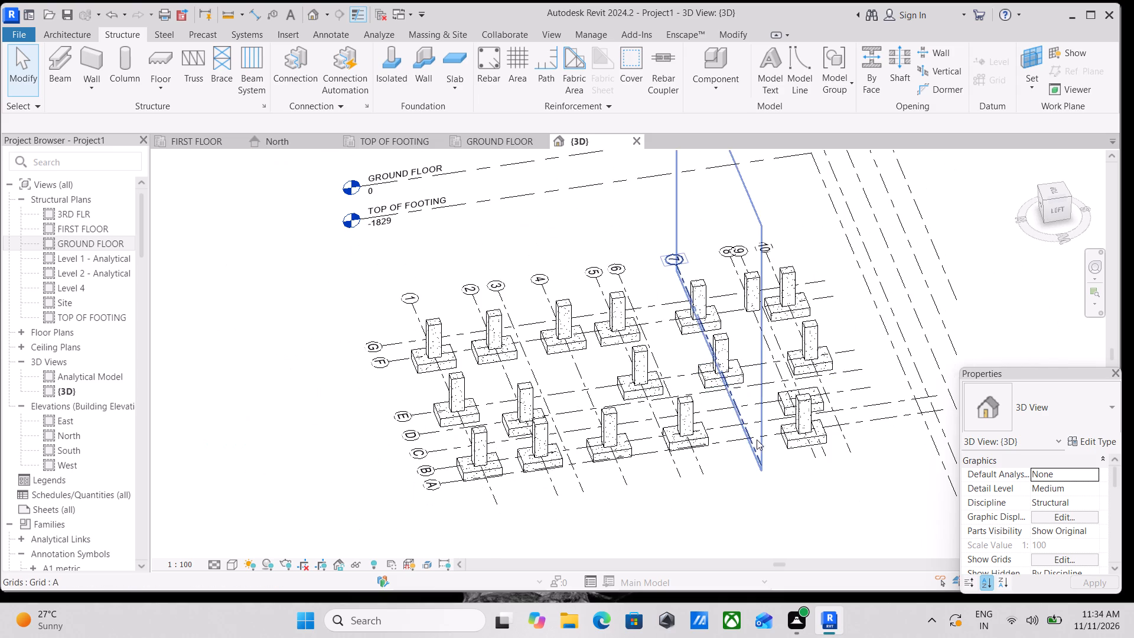
pyautogui.moveTo(762, 442); pyautogui.dragTo(806, 381, button='middle')
pyautogui.scroll(2, 796, 416)
pyautogui.moveTo(812, 391); pyautogui.dragTo(809, 412, button='middle')
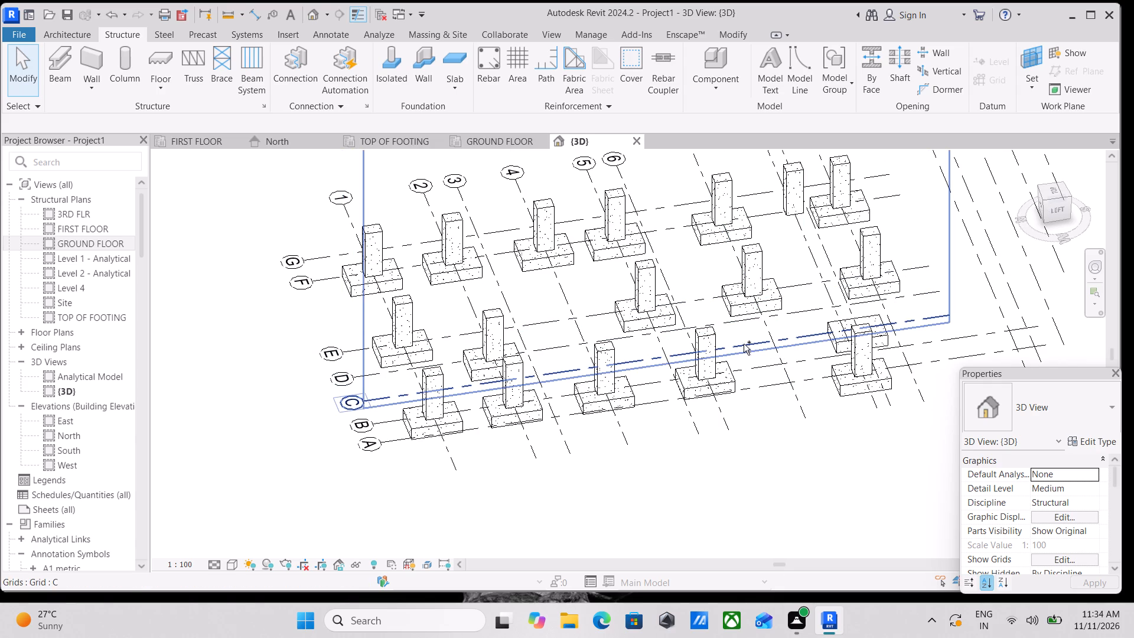
pyautogui.keyDown('ctrl'); pyautogui.moveTo(744, 344); pyautogui.dragTo(783, 370, button='middle'); pyautogui.keyUp('ctrl')
pyautogui.keyDown('shift'); pyautogui.moveTo(762, 333); pyautogui.dragTo(870, 301, button='middle'); pyautogui.keyUp('shift')
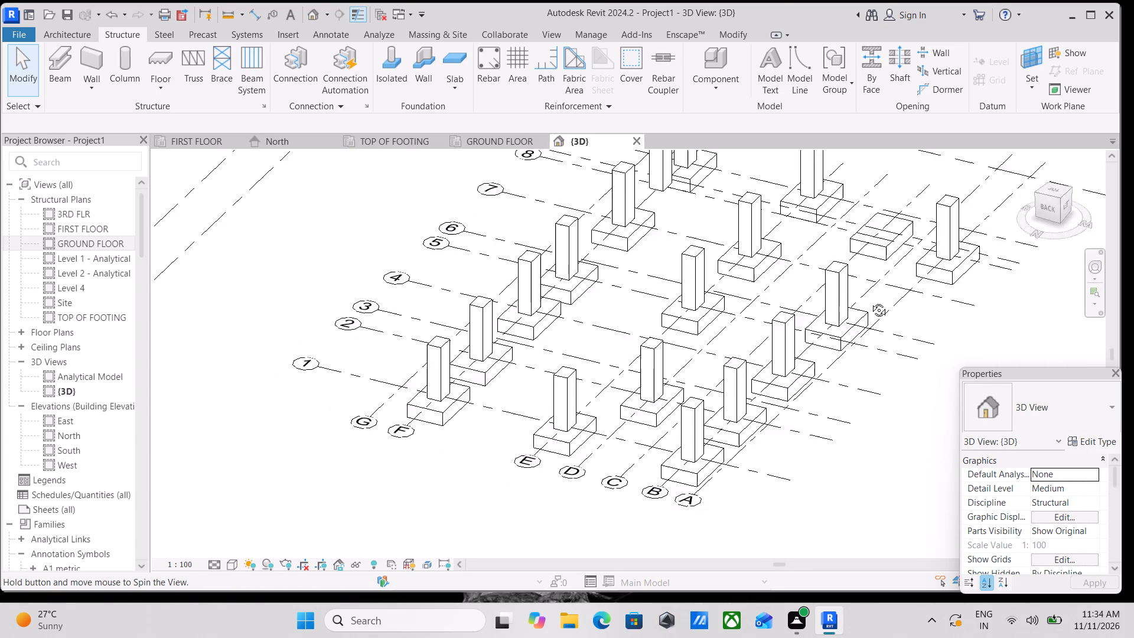
pyautogui.keyDown('shift'); pyautogui.moveTo(870, 301); pyautogui.dragTo(702, 333, button='middle'); pyautogui.keyUp('shift')
pyautogui.keyDown('shift'); pyautogui.moveTo(832, 302); pyautogui.dragTo(881, 271, button='middle'); pyautogui.keyUp('shift')
pyautogui.moveTo(869, 291); pyautogui.dragTo(866, 340, button='middle')
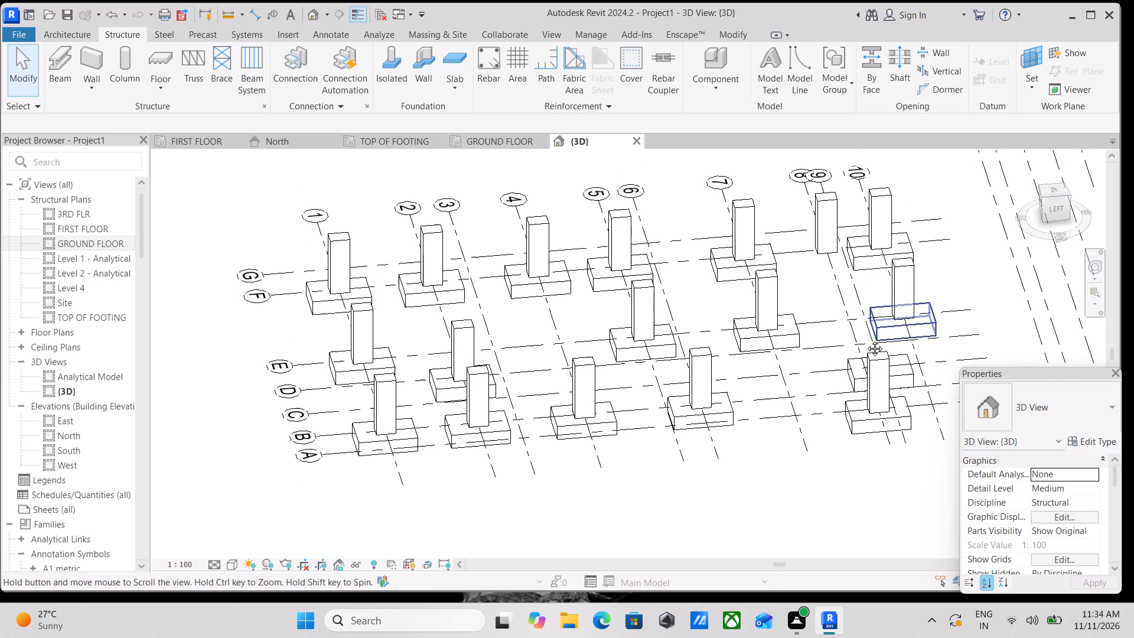
pyautogui.moveTo(866, 340); pyautogui.dragTo(826, 467, button='middle')
pyautogui.scroll(7, 763, 356)
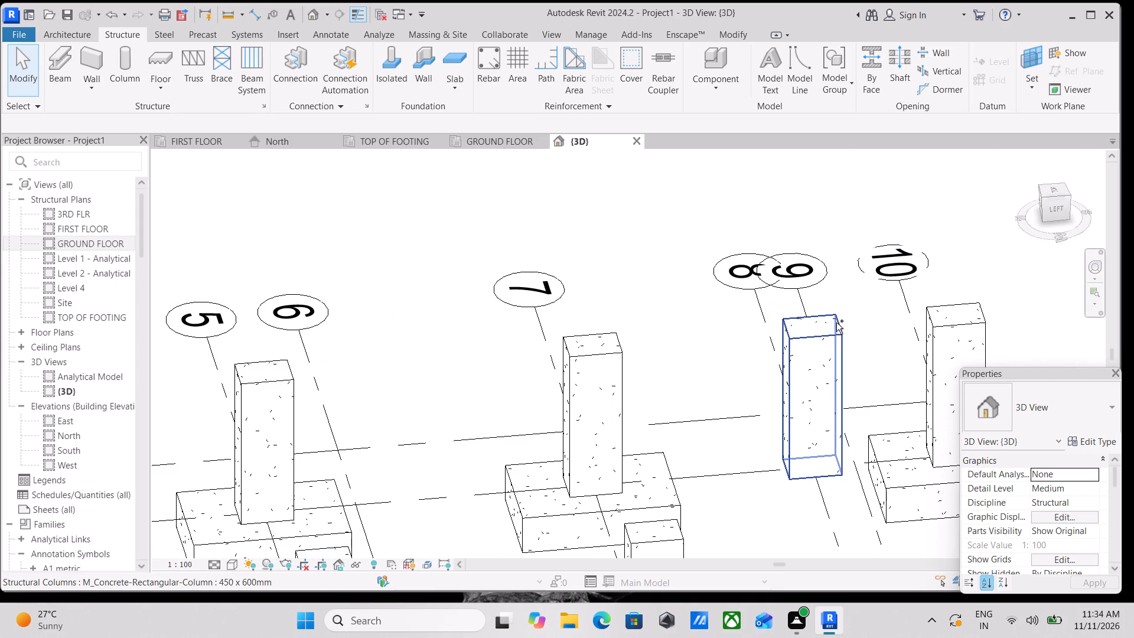
pyautogui.keyDown('ctrl'); pyautogui.click(835, 330); pyautogui.keyUp('ctrl')
pyautogui.rightClick(835, 330)
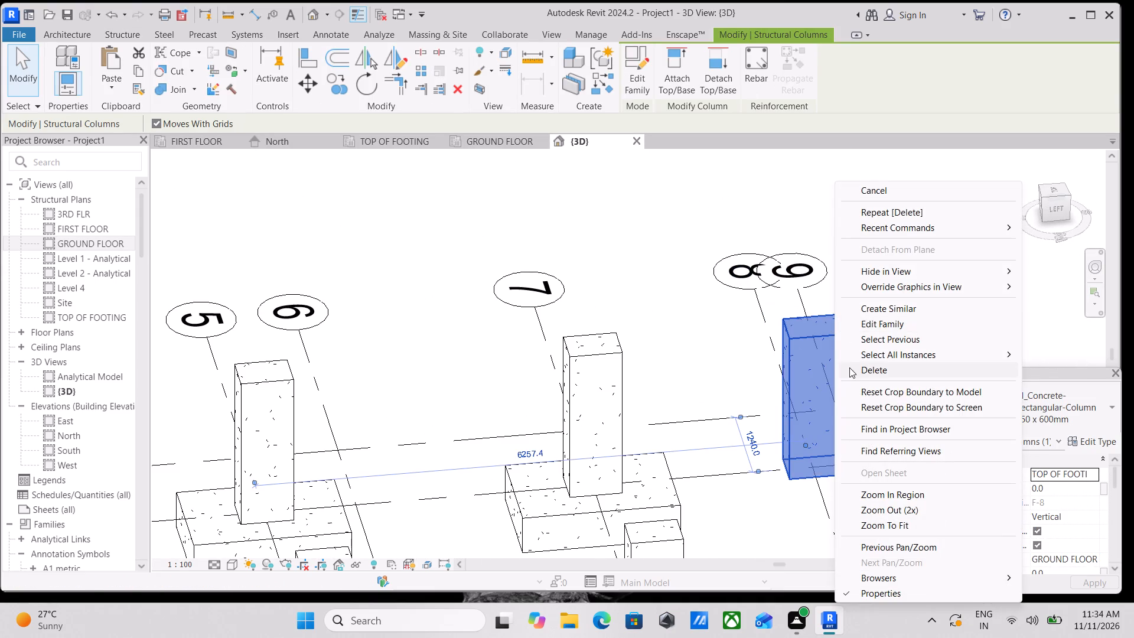
pyautogui.click(854, 375)
# Orient the 3D view to Top and check the remaining columns against the footings.
pyautogui.scroll(-5, 854, 375)
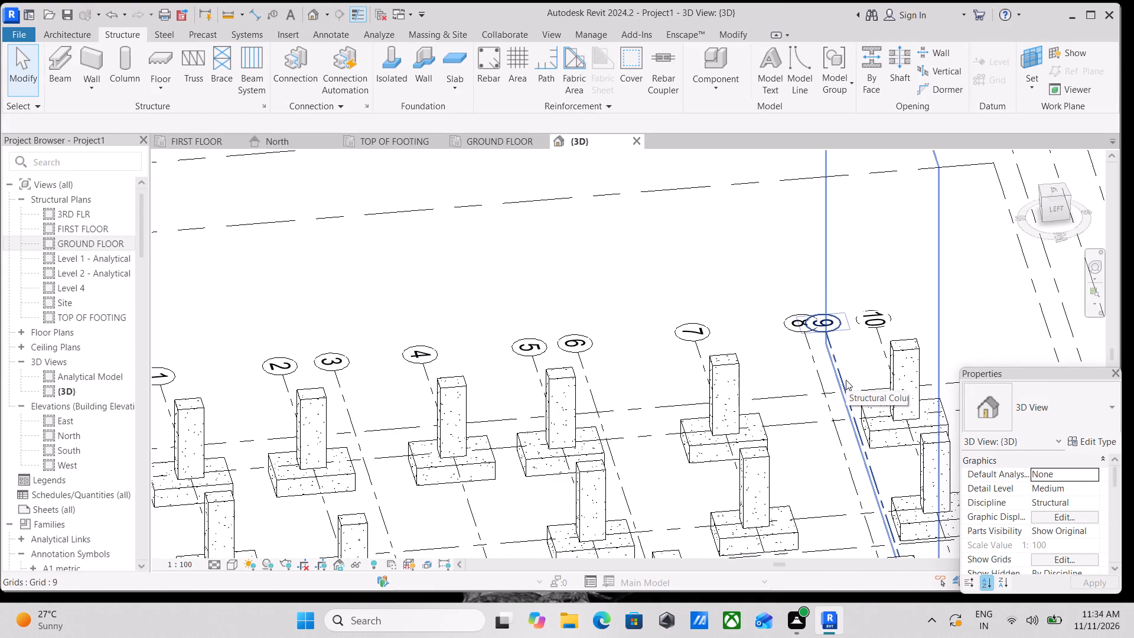
pyautogui.scroll(-3, 842, 383)
pyautogui.scroll(-1, 807, 438)
pyautogui.moveTo(800, 430); pyautogui.dragTo(754, 256, button='middle')
pyautogui.scroll(3, 781, 361)
pyautogui.scroll(-1, 880, 356)
pyautogui.moveTo(873, 360); pyautogui.dragTo(866, 377, button='middle')
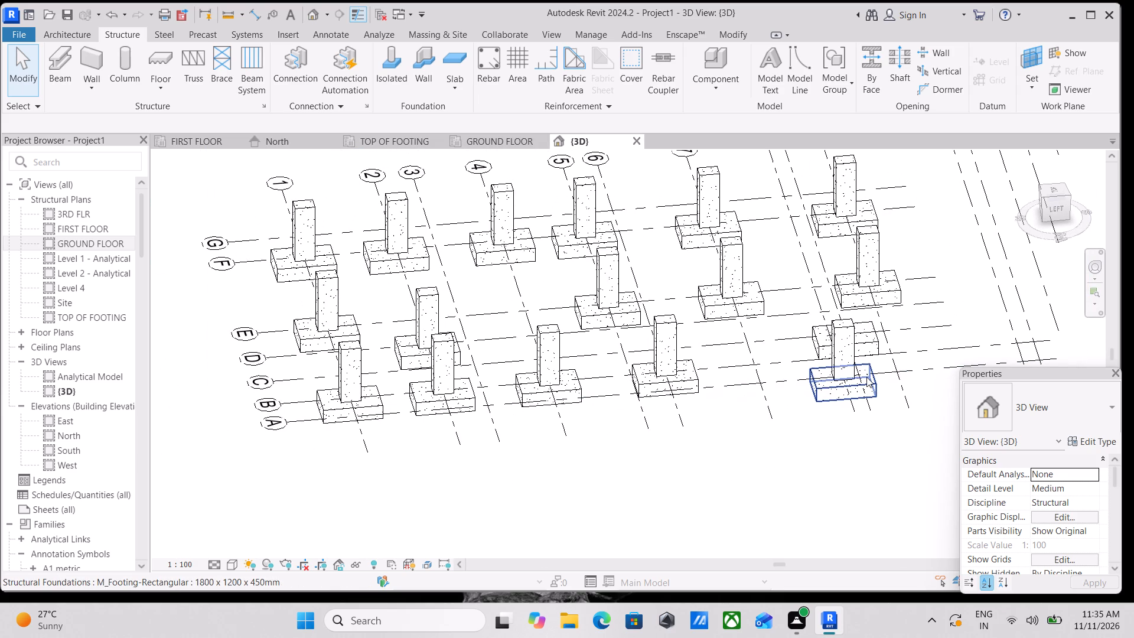
pyautogui.click(1067, 197)
pyautogui.click(1067, 197)
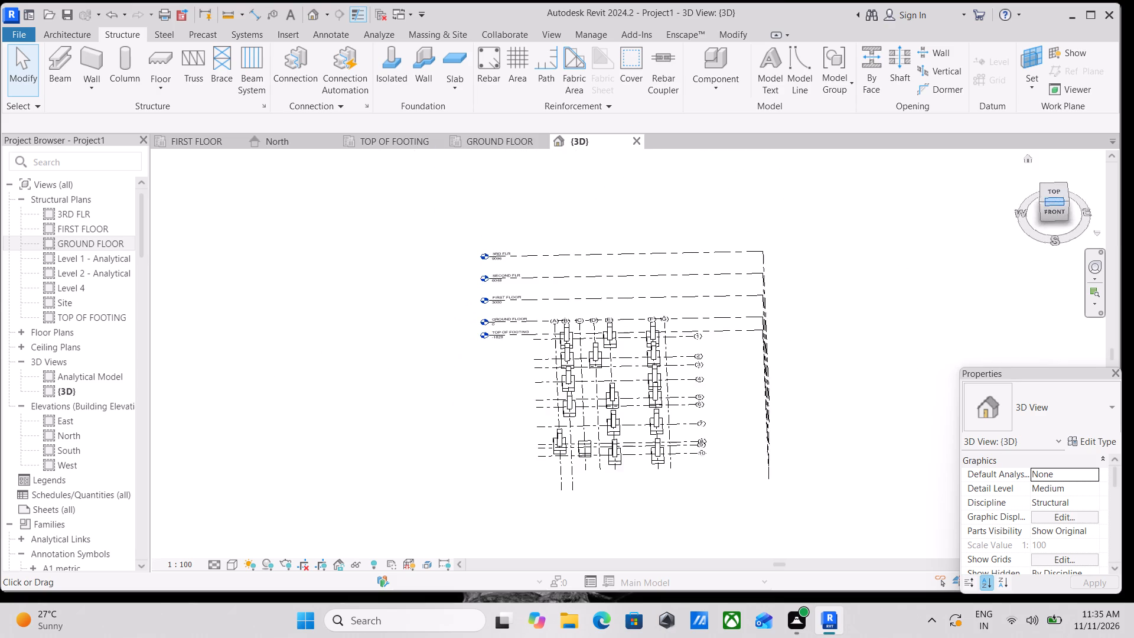
pyautogui.scroll(3, 666, 418)
pyautogui.scroll(1, 608, 499)
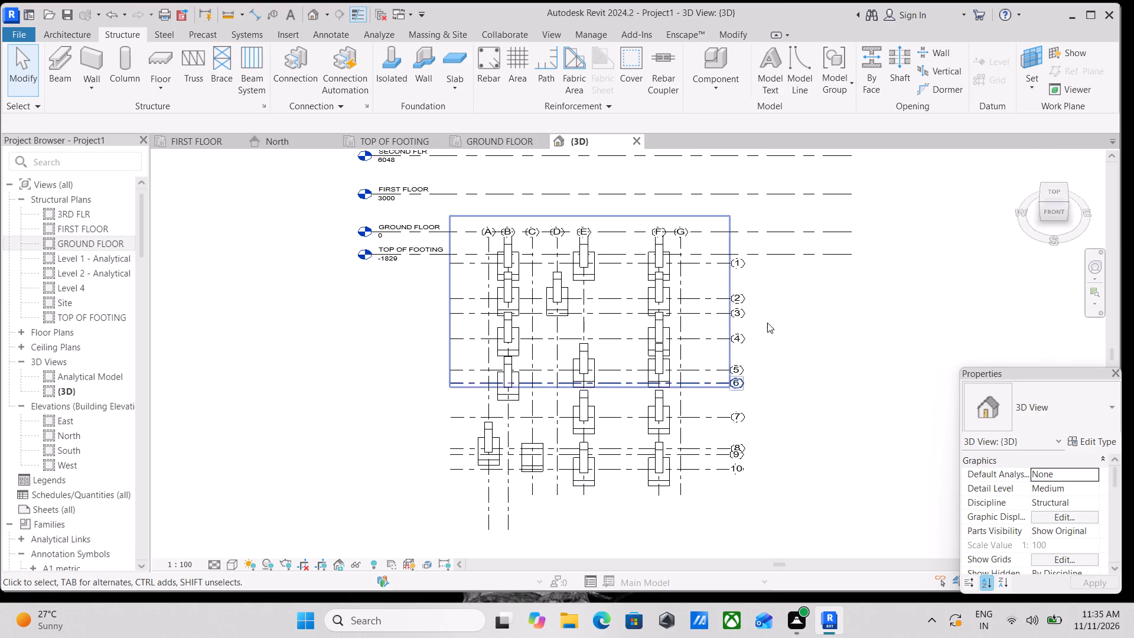
pyautogui.click(1048, 194)
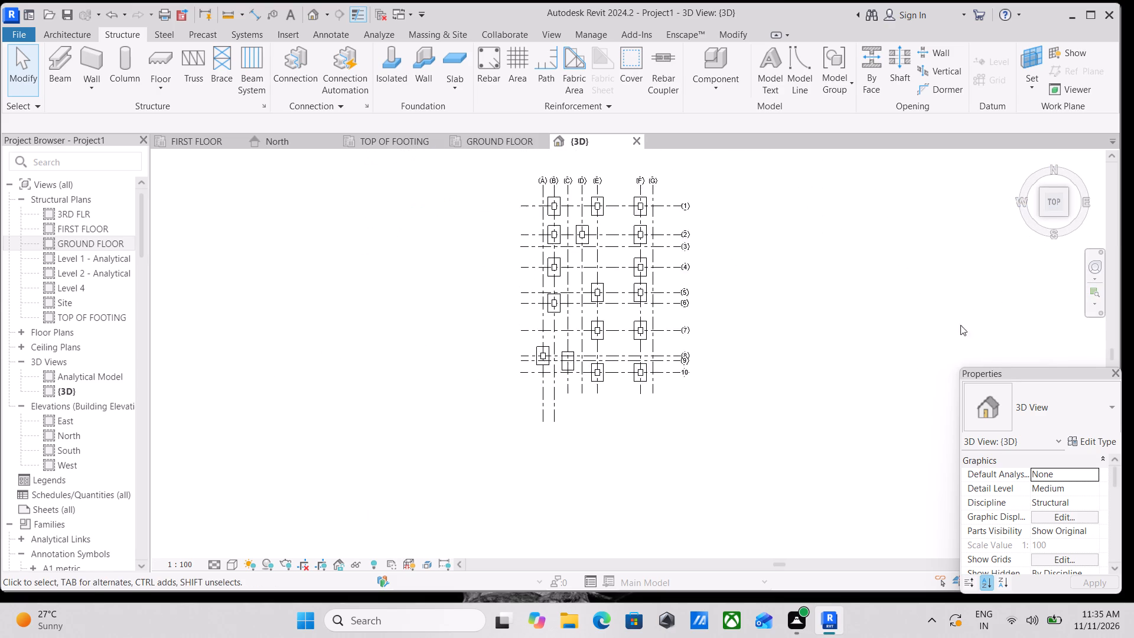
# Place a column similar to the 450 x 600mm one at E-10 on the footing at C-9, with level GROUND FLOOR and depth to TOP OF FOOTING.
pyautogui.scroll(5, 809, 412)
pyautogui.scroll(4, 616, 581)
pyautogui.scroll(3, 607, 468)
pyautogui.click(607, 468)
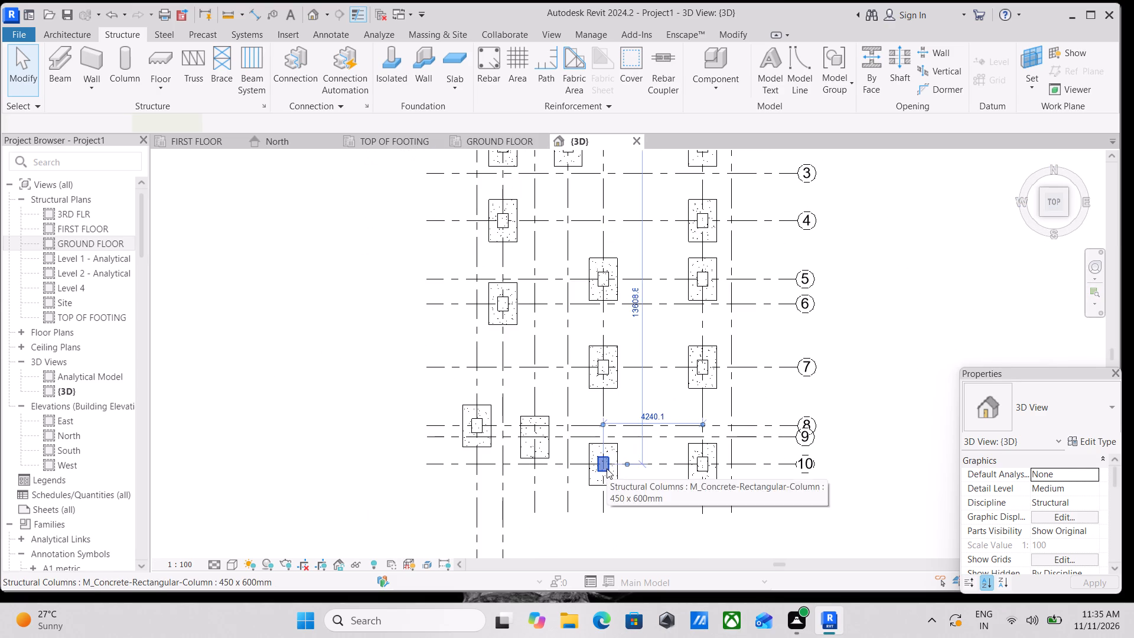
pyautogui.scroll(4, 607, 468)
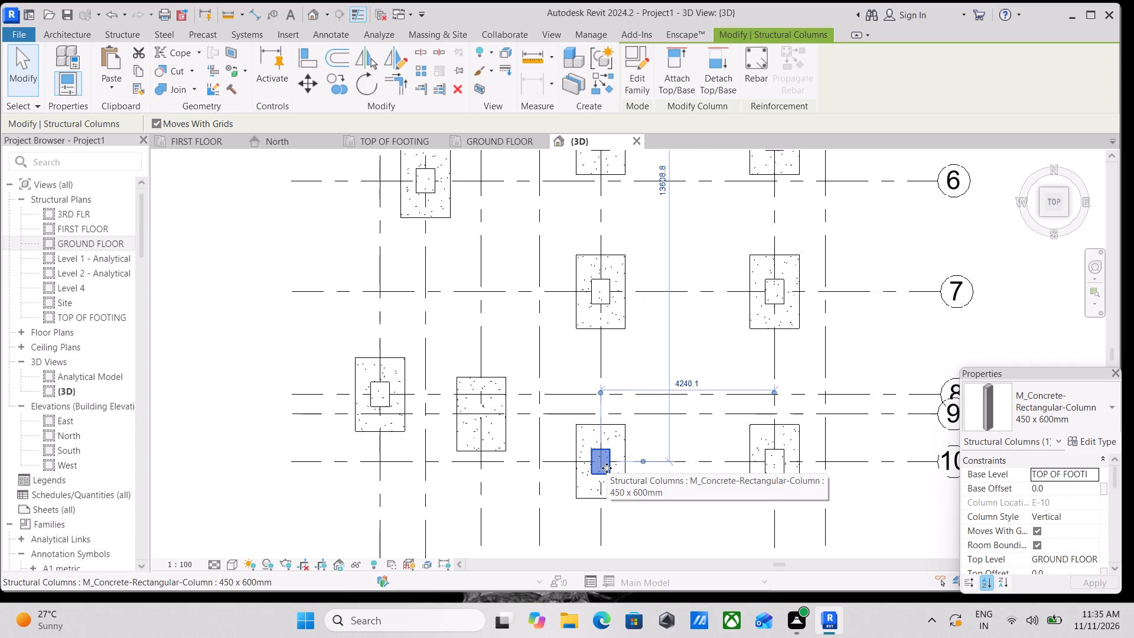
pyautogui.write('CS')
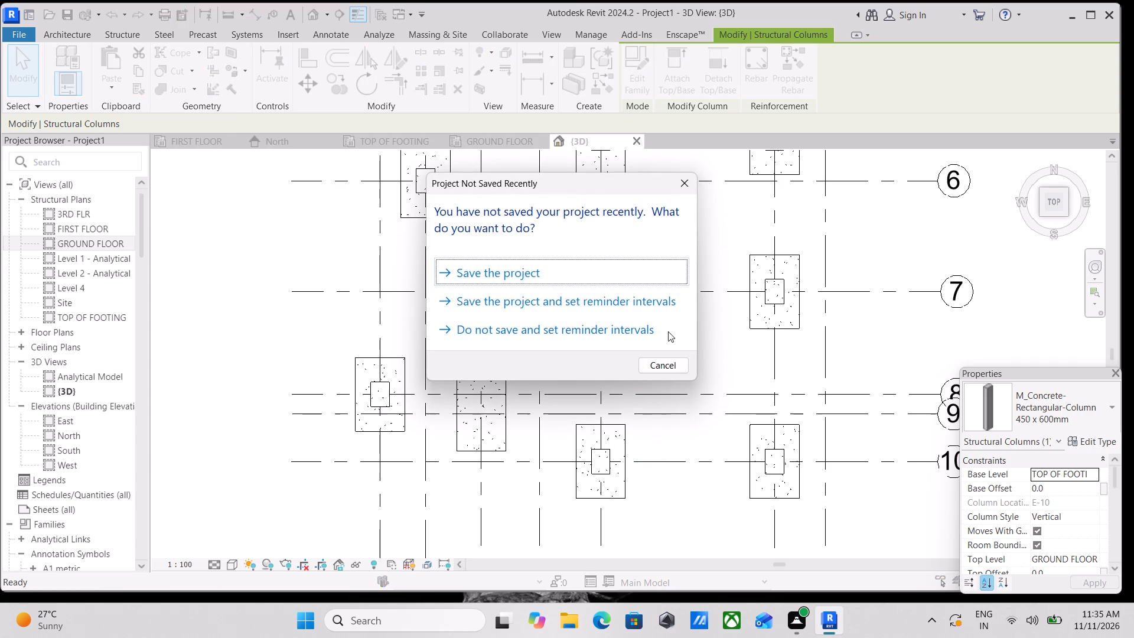
pyautogui.click(682, 179)
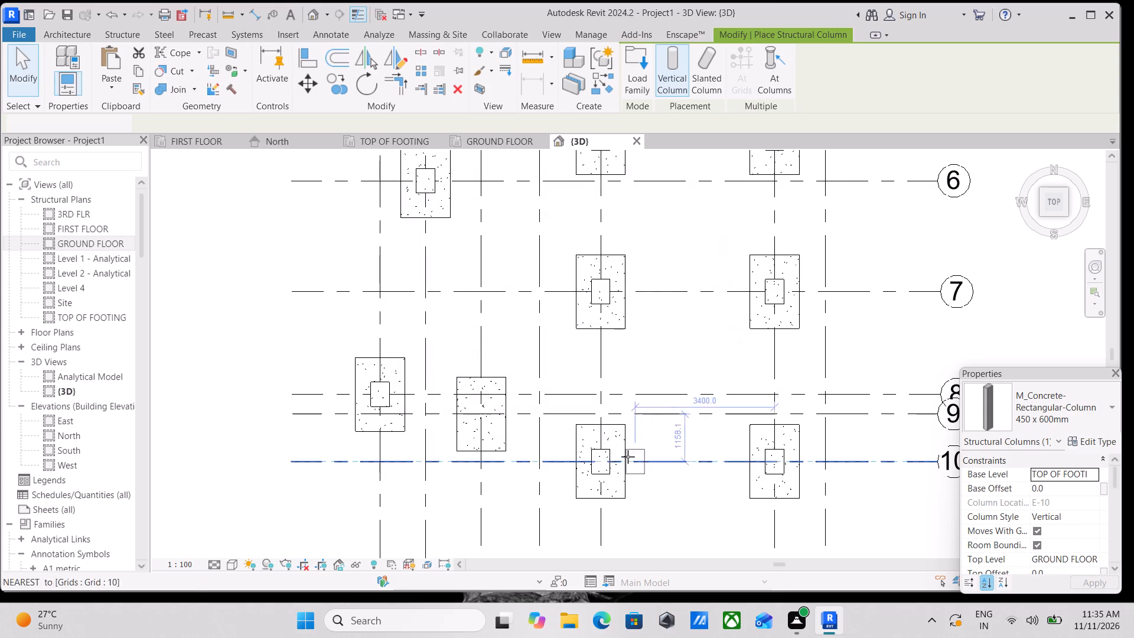
pyautogui.scroll(-1, 636, 427)
pyautogui.moveTo(672, 444); pyautogui.dragTo(879, 443, button='middle')
pyautogui.scroll(4, 685, 411)
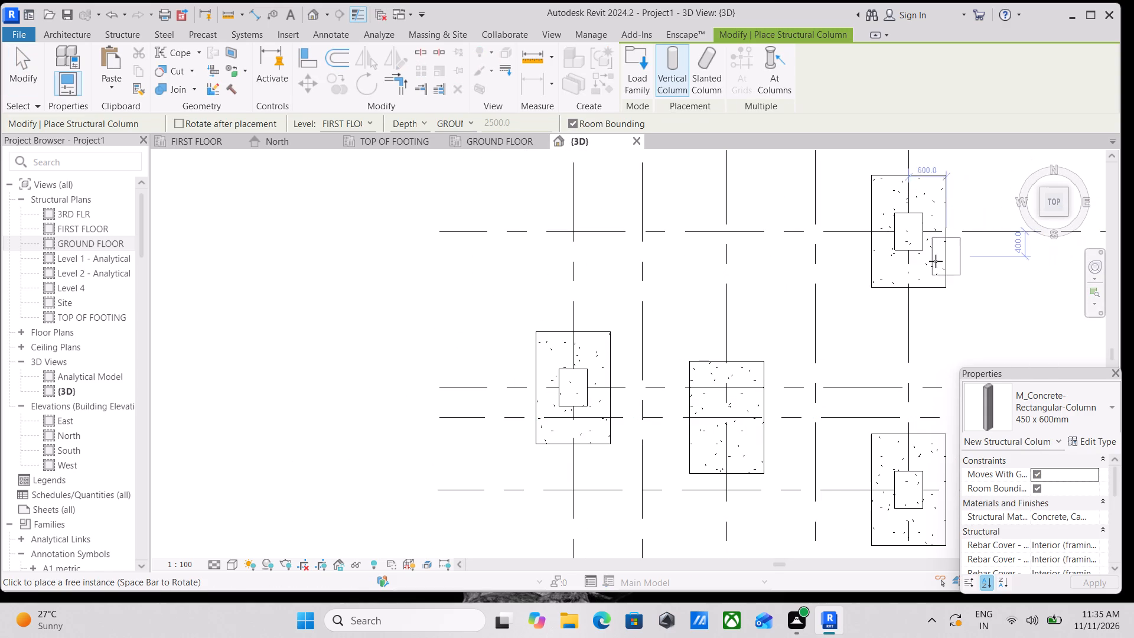
pyautogui.scroll(3, 783, 442)
pyautogui.scroll(-1, 744, 385)
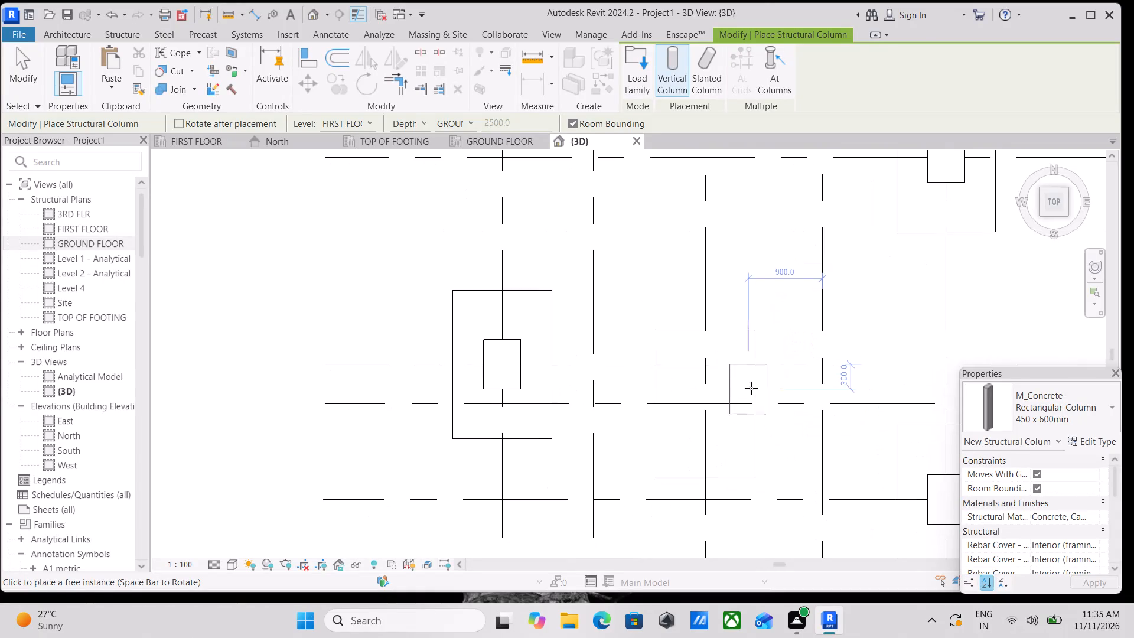
pyautogui.moveTo(764, 391); pyautogui.dragTo(837, 393, button='middle')
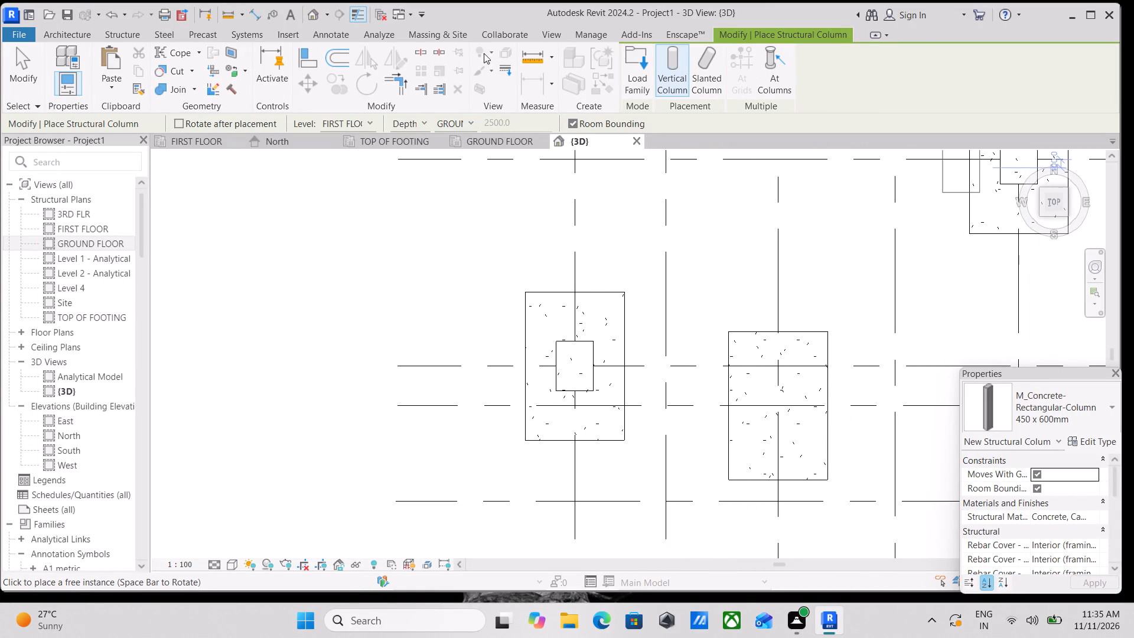
pyautogui.click(428, 123)
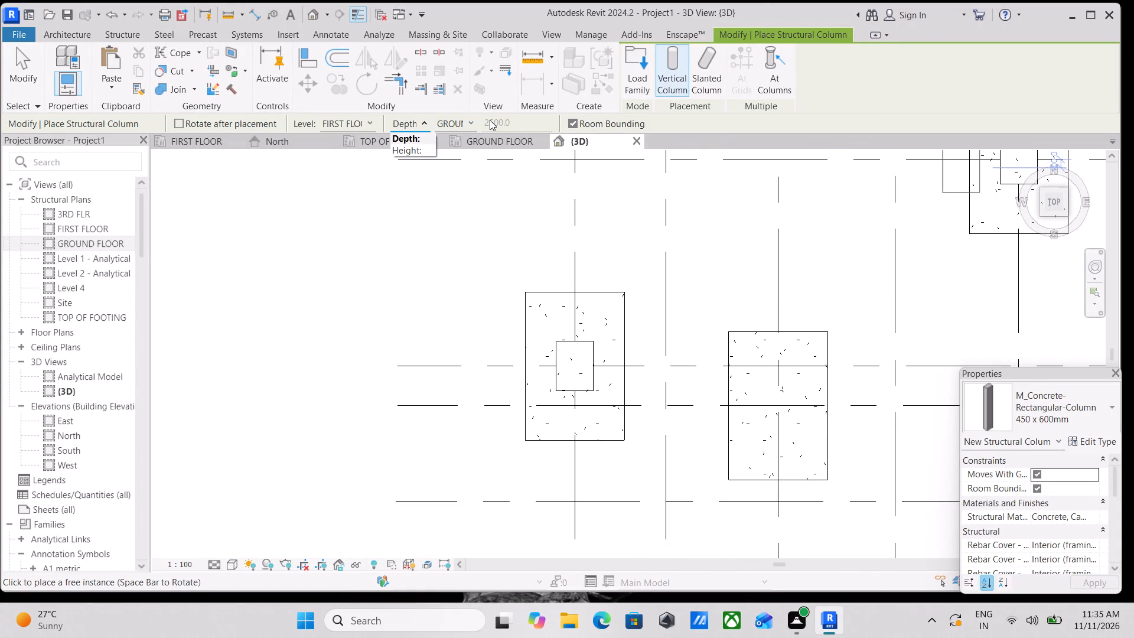
pyautogui.click(472, 119)
pyautogui.click(472, 119)
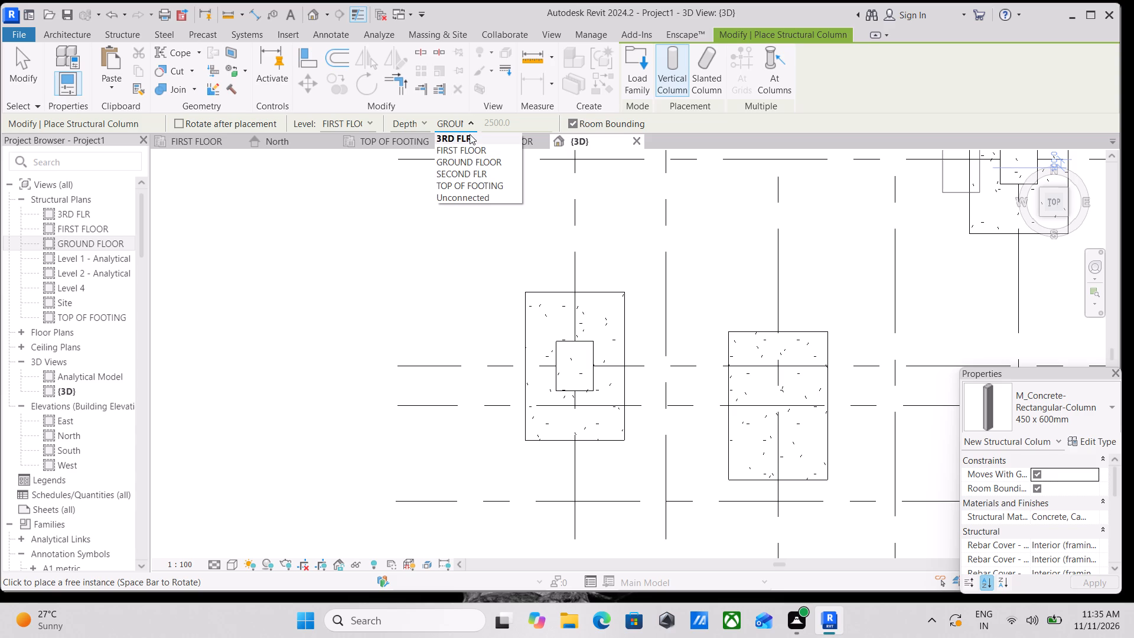
pyautogui.click(471, 187)
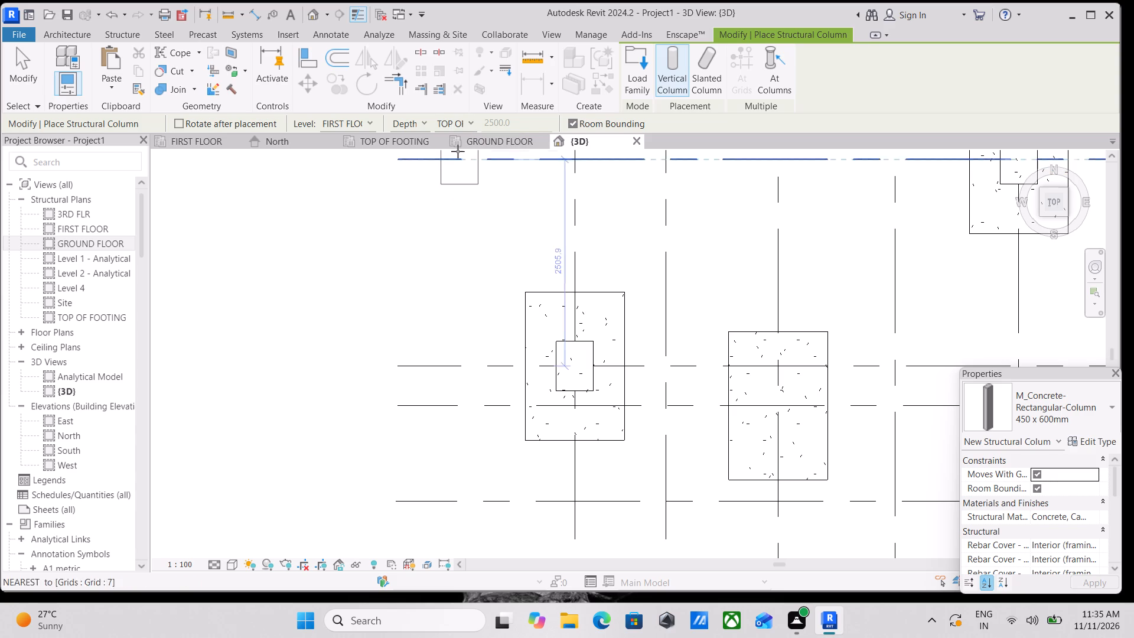
pyautogui.click(363, 119)
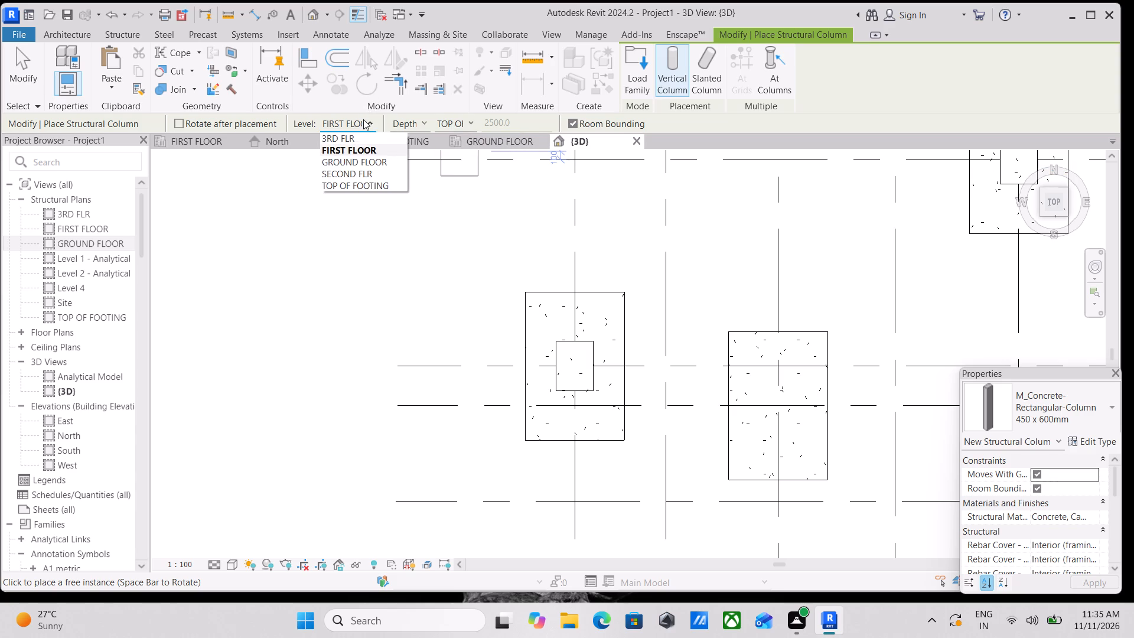
pyautogui.click(375, 160)
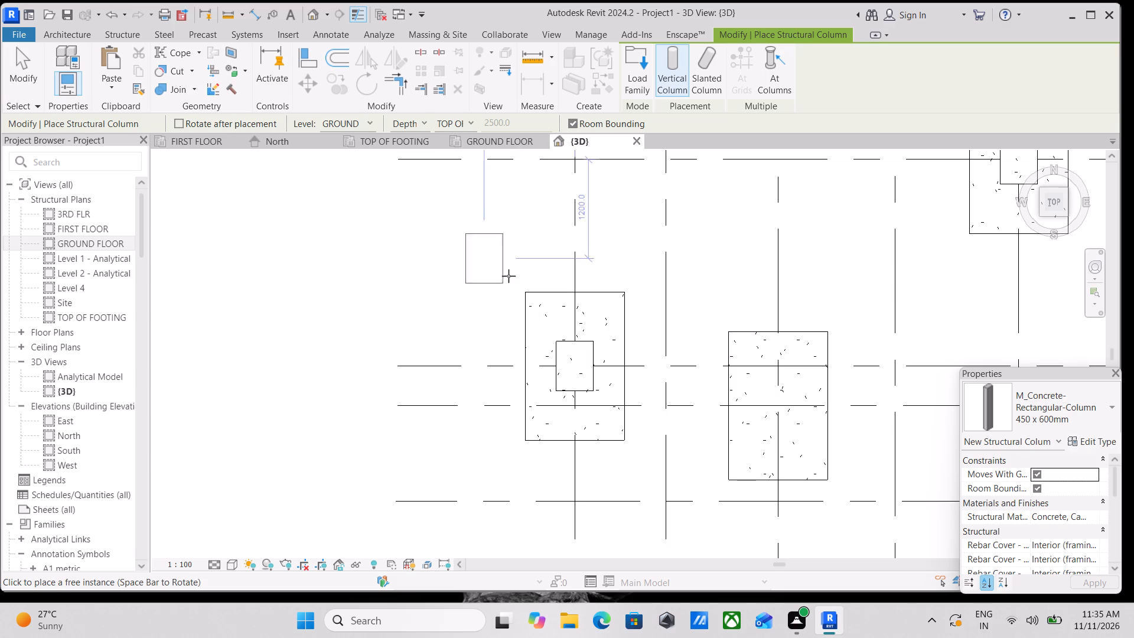
pyautogui.scroll(-2, 784, 407)
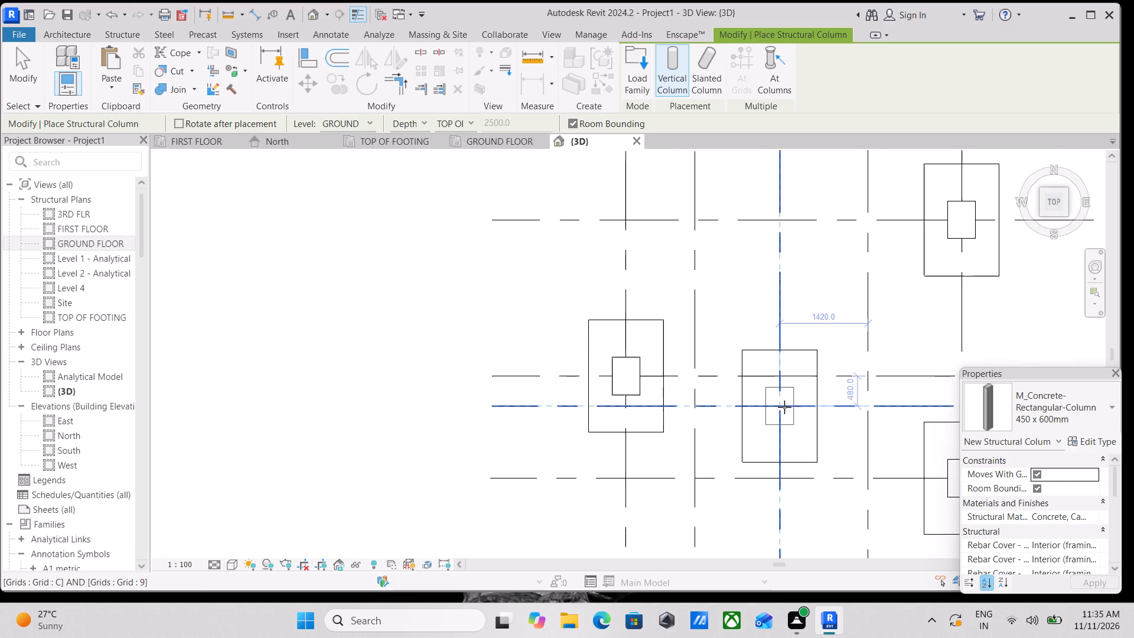
pyautogui.scroll(-4, 784, 407)
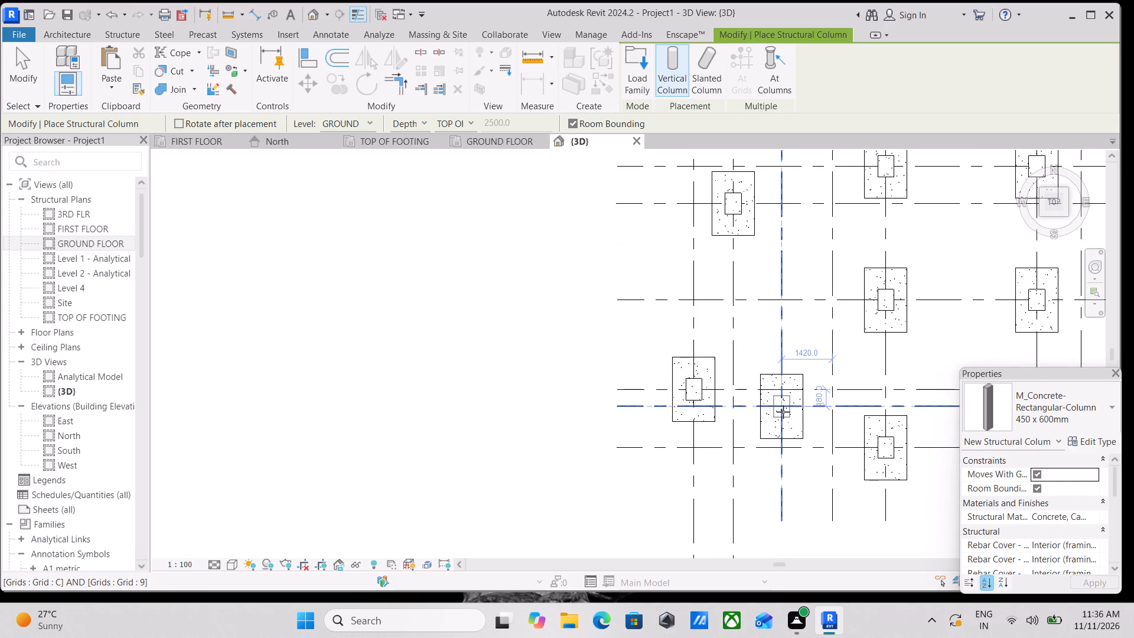
pyautogui.click(783, 411)
pyautogui.scroll(-3, 794, 392)
pyautogui.moveTo(791, 390); pyautogui.dragTo(617, 397, button='middle')
pyautogui.moveTo(656, 355); pyautogui.dragTo(655, 438, button='middle')
pyautogui.moveTo(641, 320); pyautogui.dragTo(641, 407, button='middle')
pyautogui.press('Escape')
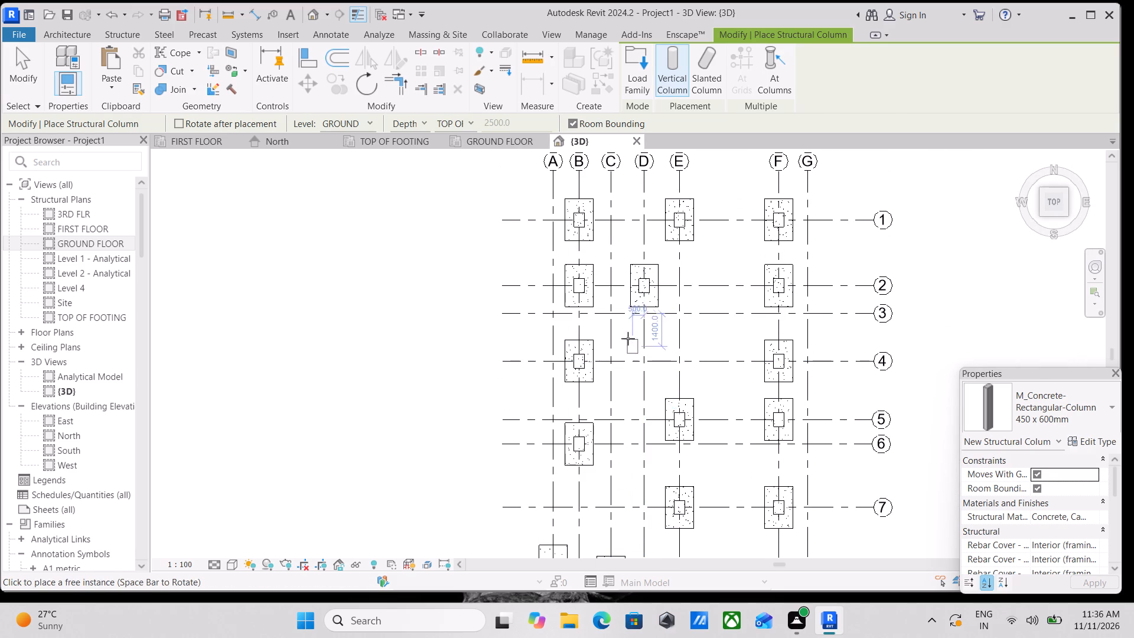
pyautogui.press('Escape')
# Examine the footings and columns across the whole grid, from line 1 down to line 10, for missing elements.
pyautogui.scroll(-3, 614, 313)
pyautogui.moveTo(614, 313); pyautogui.dragTo(614, 294, button='middle')
pyautogui.scroll(3, 614, 294)
pyautogui.scroll(-1, 595, 346)
pyautogui.moveTo(595, 346); pyautogui.dragTo(595, 306, button='middle')
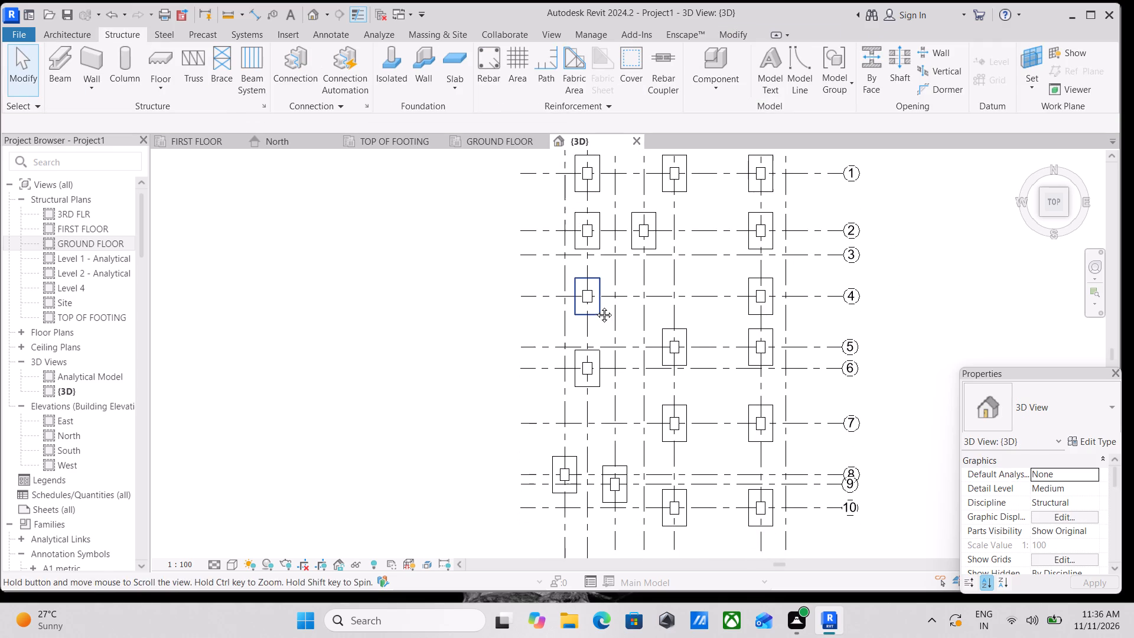
pyautogui.moveTo(595, 306); pyautogui.dragTo(595, 305, button='middle')
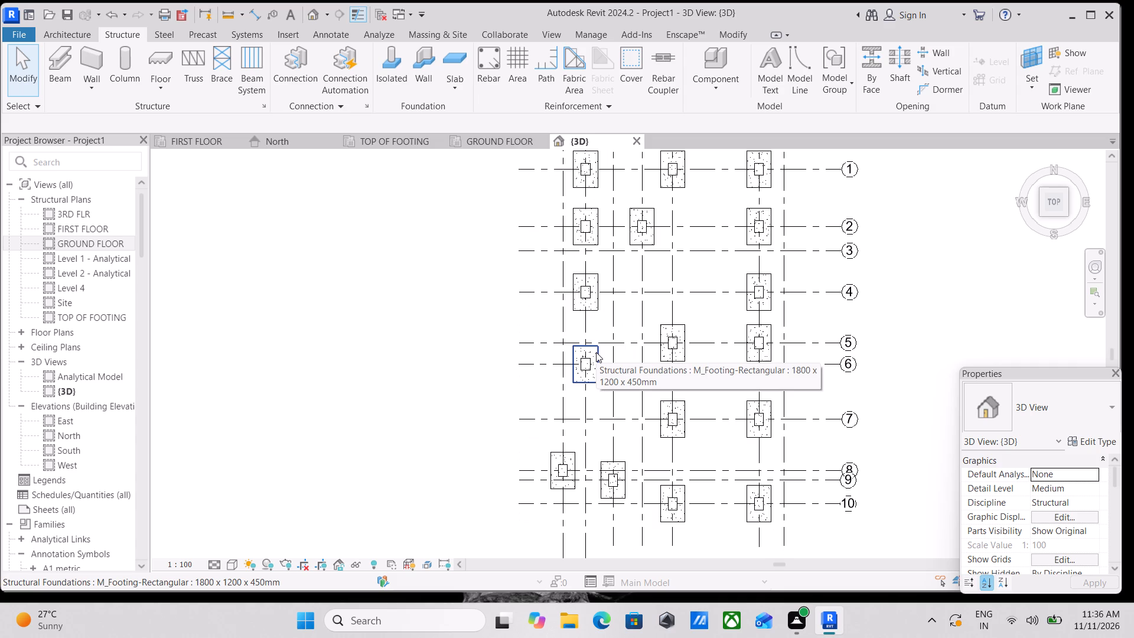
pyautogui.scroll(5, 637, 447)
pyautogui.scroll(-2, 589, 386)
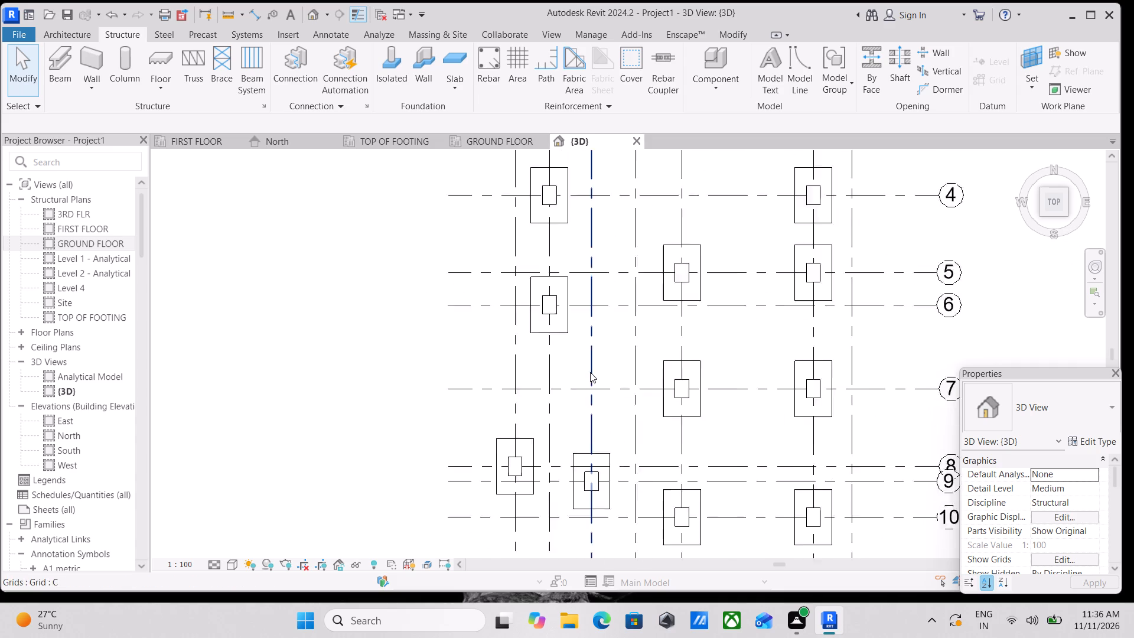
pyautogui.scroll(-1, 590, 372)
pyautogui.moveTo(590, 372); pyautogui.dragTo(642, 515, button='middle')
pyautogui.moveTo(630, 460); pyautogui.dragTo(589, 509, button='middle')
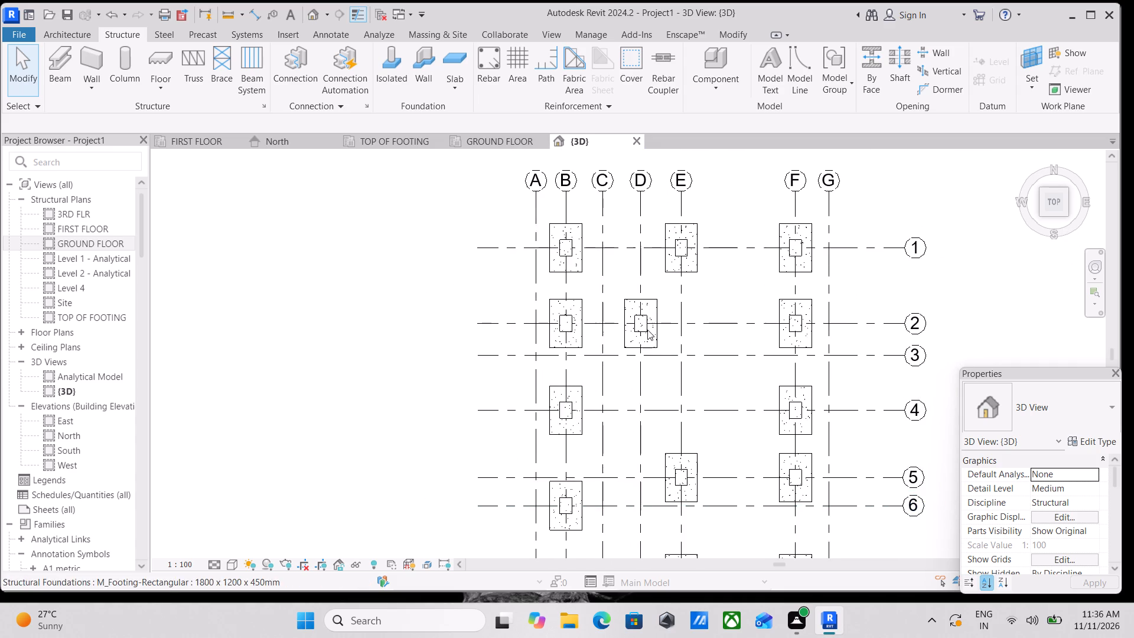
pyautogui.moveTo(647, 330); pyautogui.dragTo(641, 383, button='middle')
pyautogui.scroll(2, 542, 284)
pyautogui.moveTo(542, 302); pyautogui.dragTo(541, 200, button='middle')
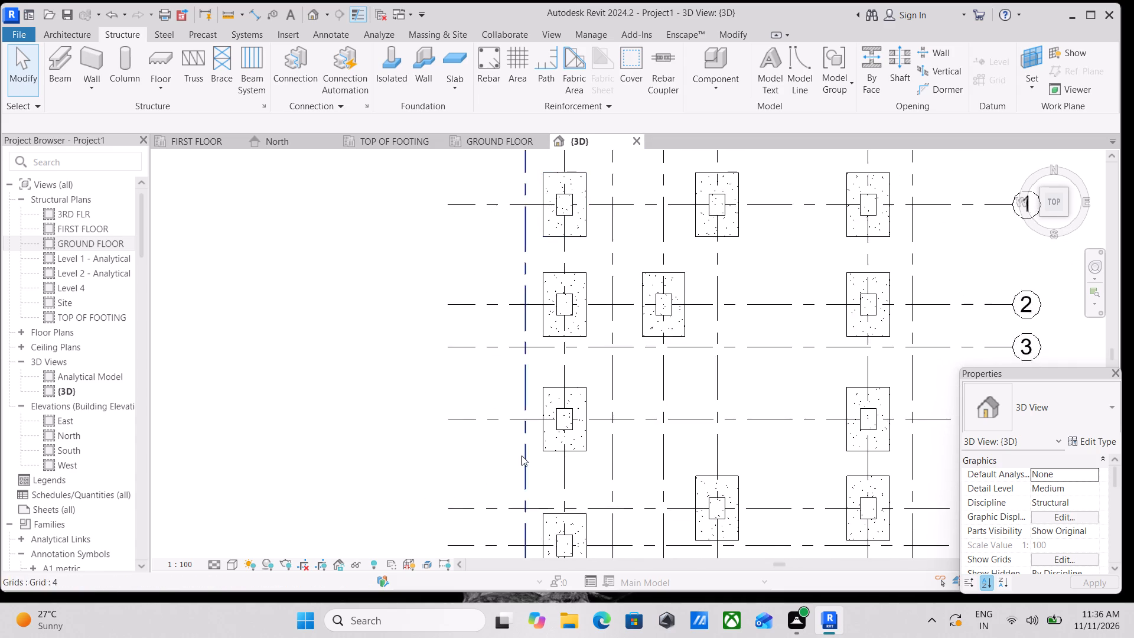
pyautogui.scroll(-2, 518, 470)
pyautogui.moveTo(519, 467); pyautogui.dragTo(541, 331, button='middle')
pyautogui.moveTo(536, 466); pyautogui.dragTo(539, 324, button='middle')
pyautogui.scroll(7, 553, 446)
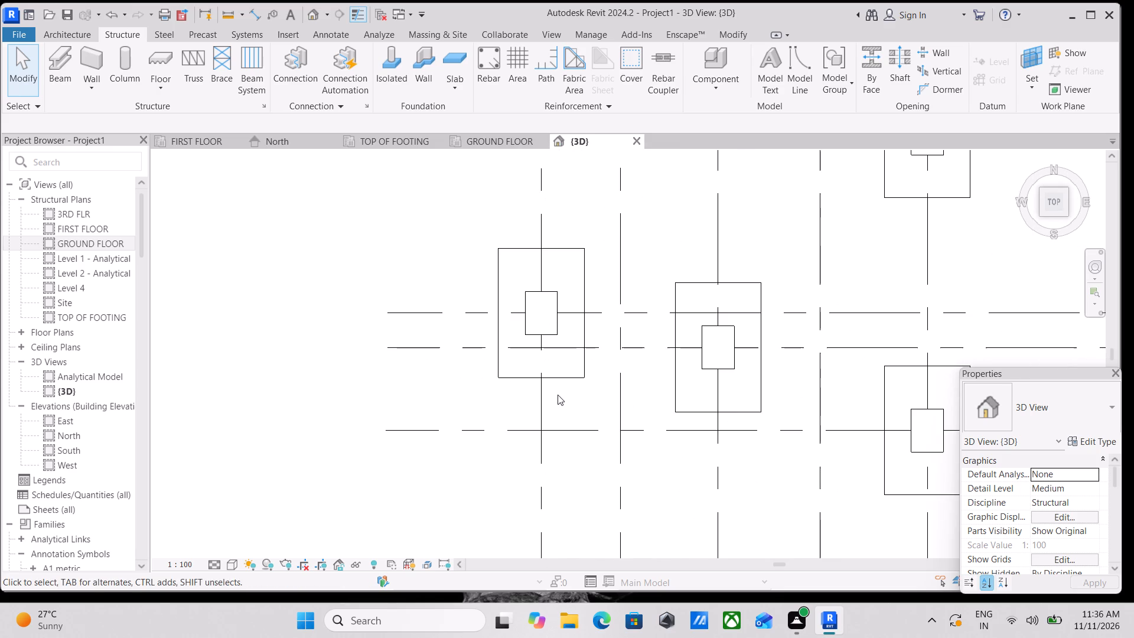
pyautogui.scroll(-3, 559, 382)
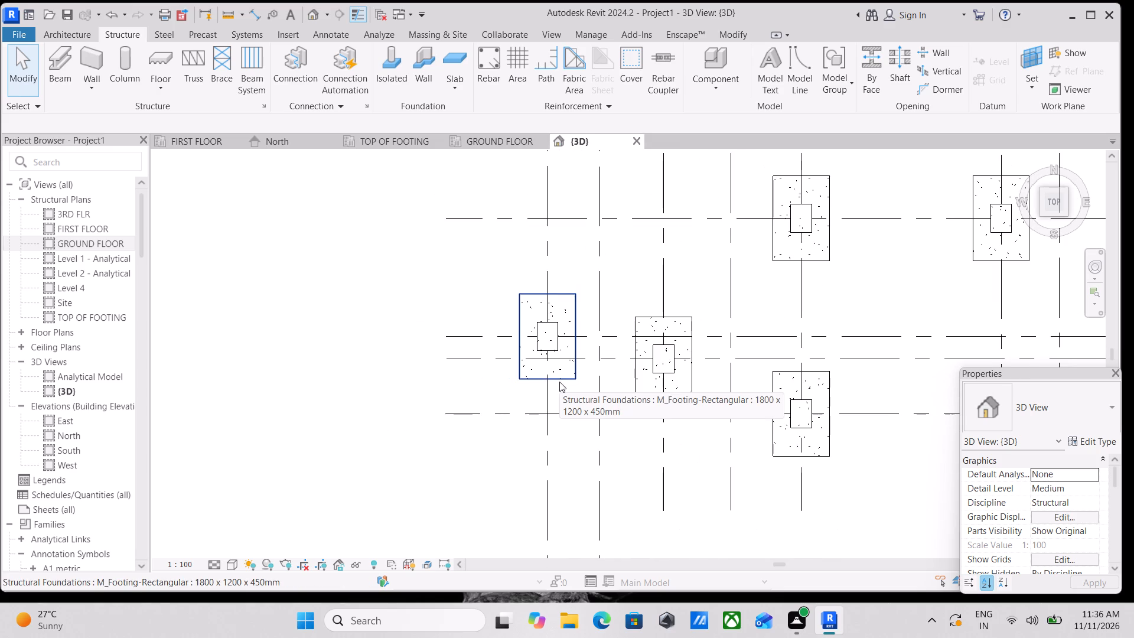
pyautogui.scroll(3, 559, 381)
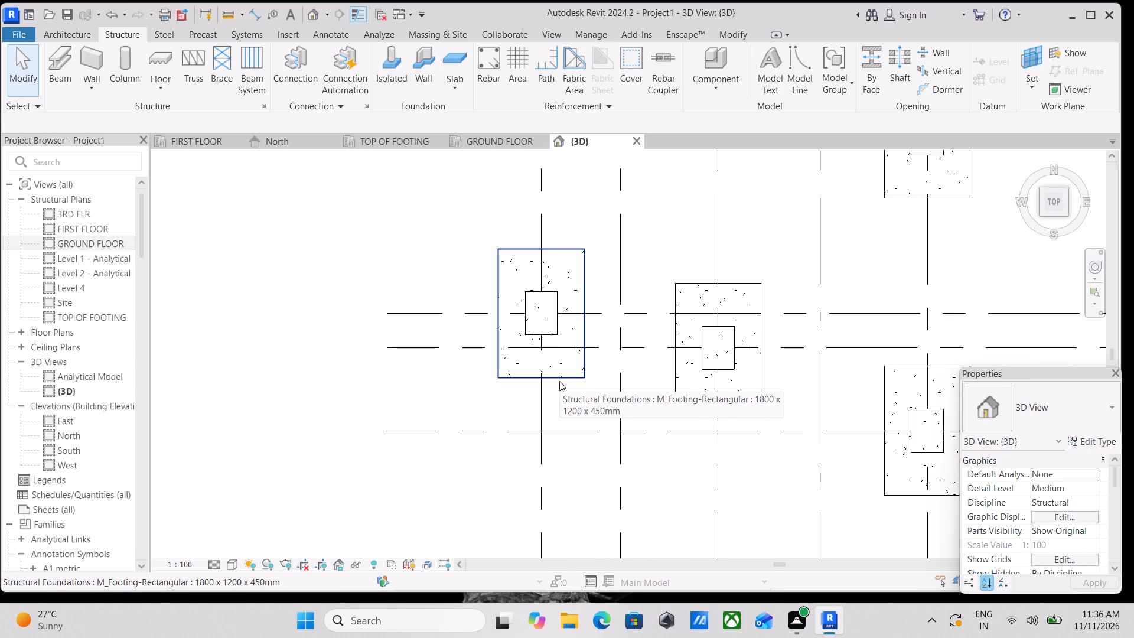
pyautogui.scroll(3, 581, 347)
pyautogui.scroll(-2, 575, 350)
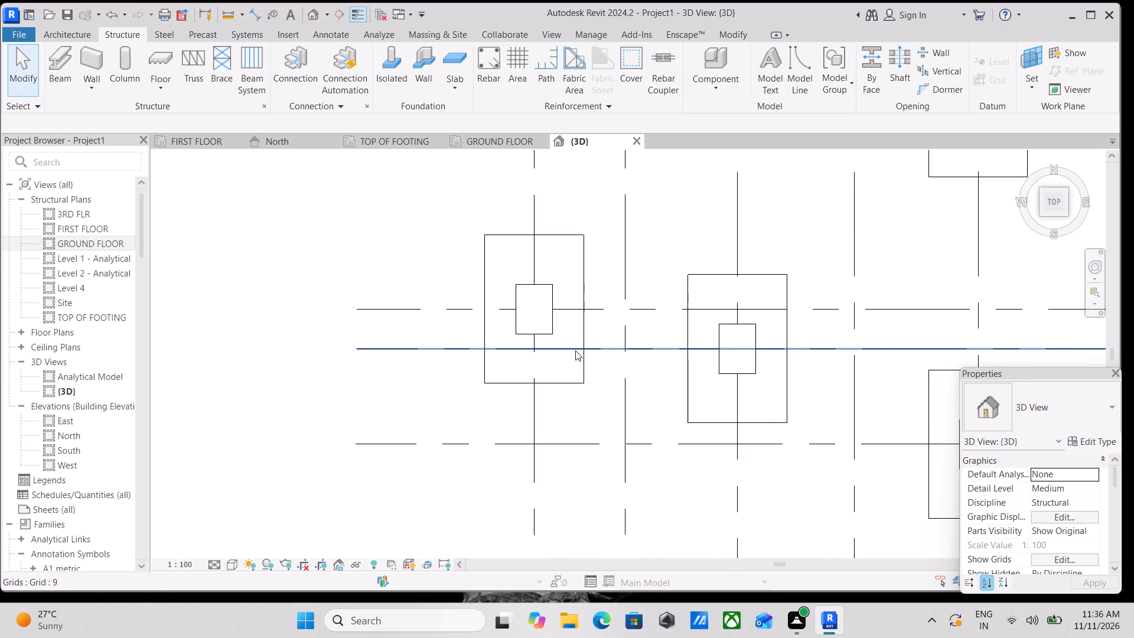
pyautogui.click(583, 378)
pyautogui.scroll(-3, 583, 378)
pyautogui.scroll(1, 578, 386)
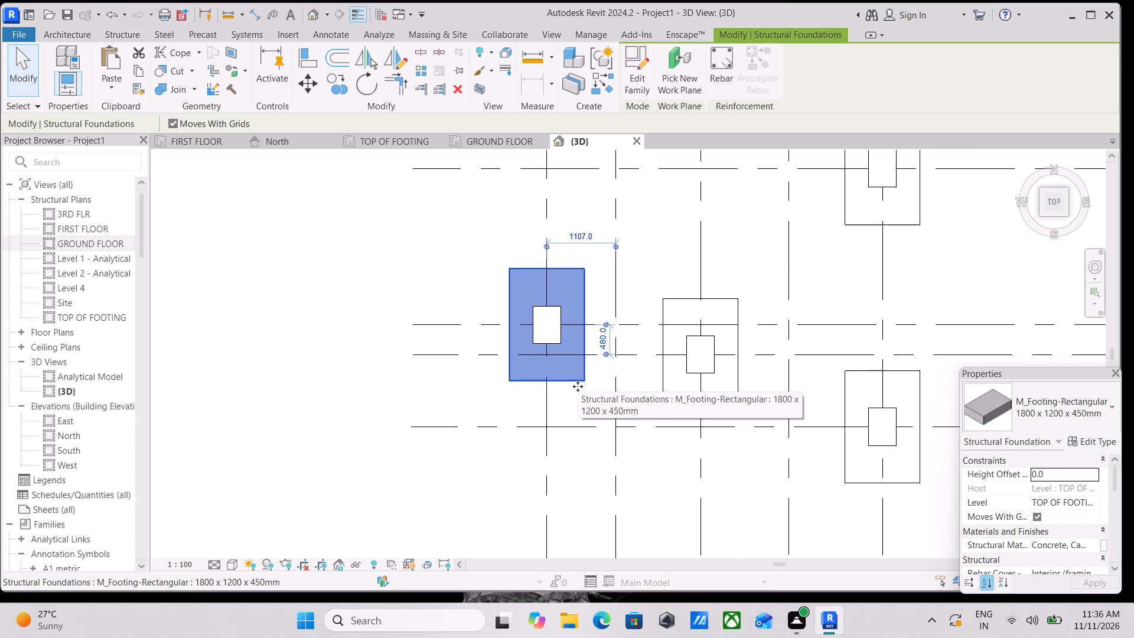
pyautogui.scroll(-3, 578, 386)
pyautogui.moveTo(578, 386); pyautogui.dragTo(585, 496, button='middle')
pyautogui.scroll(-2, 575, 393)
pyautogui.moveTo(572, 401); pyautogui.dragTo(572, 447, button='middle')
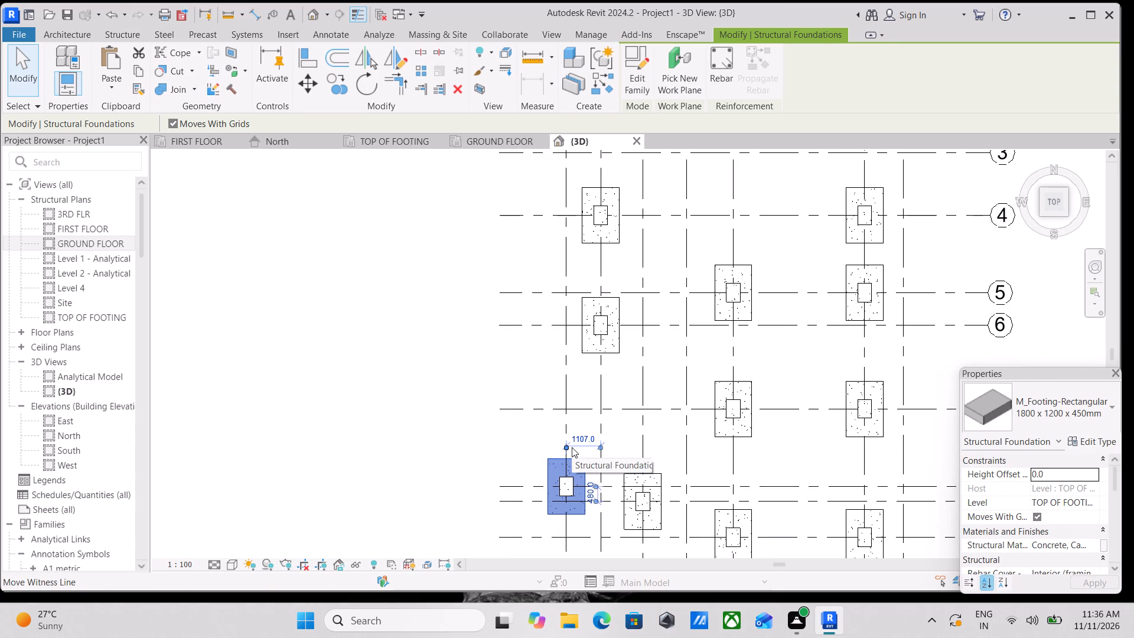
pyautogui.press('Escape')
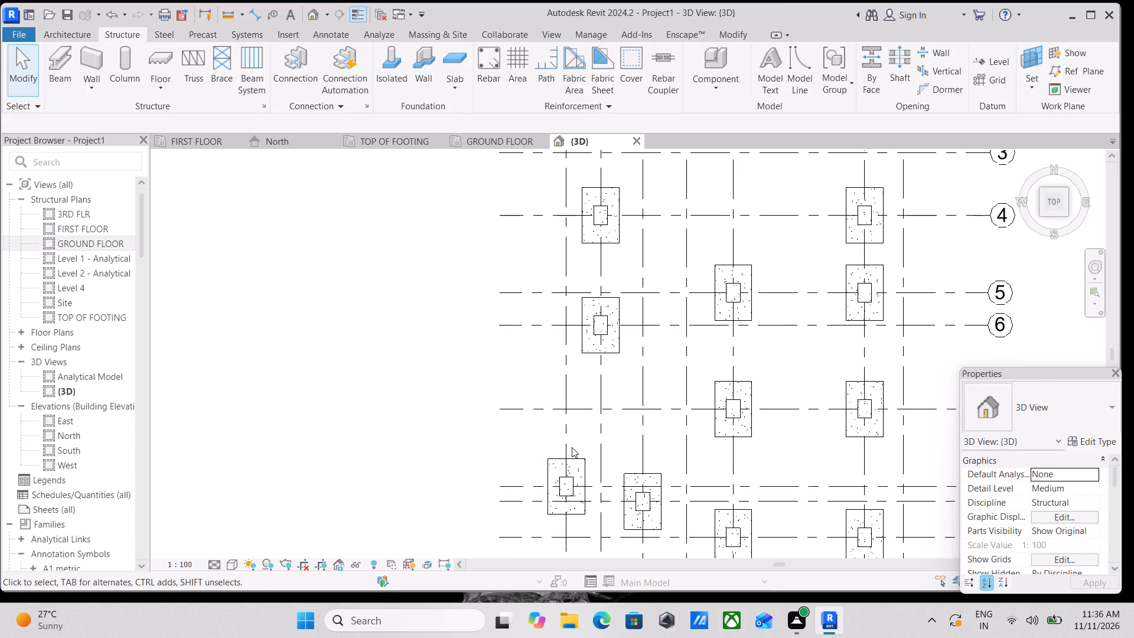
# Examine the layout of footings and columns along grids A, B and C, especially around lines 5 to 10.
pyautogui.scroll(-2, 585, 432)
pyautogui.moveTo(589, 434); pyautogui.dragTo(585, 379, button='middle')
pyautogui.scroll(2, 615, 429)
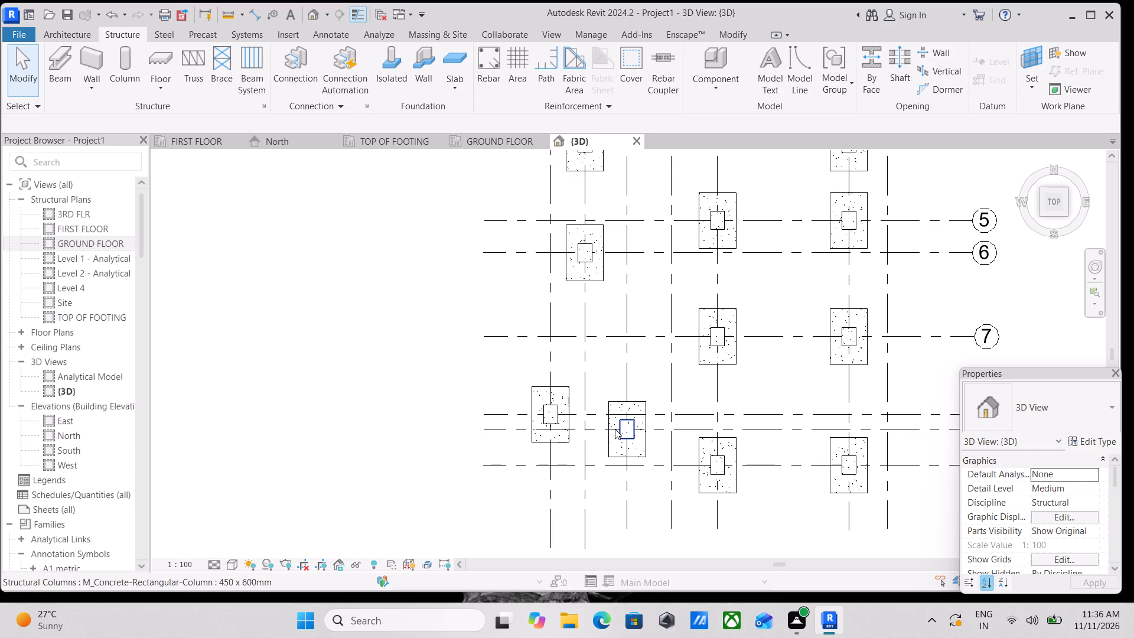
pyautogui.scroll(4, 615, 429)
pyautogui.scroll(-2, 593, 421)
pyautogui.moveTo(584, 419); pyautogui.dragTo(732, 481, button='middle')
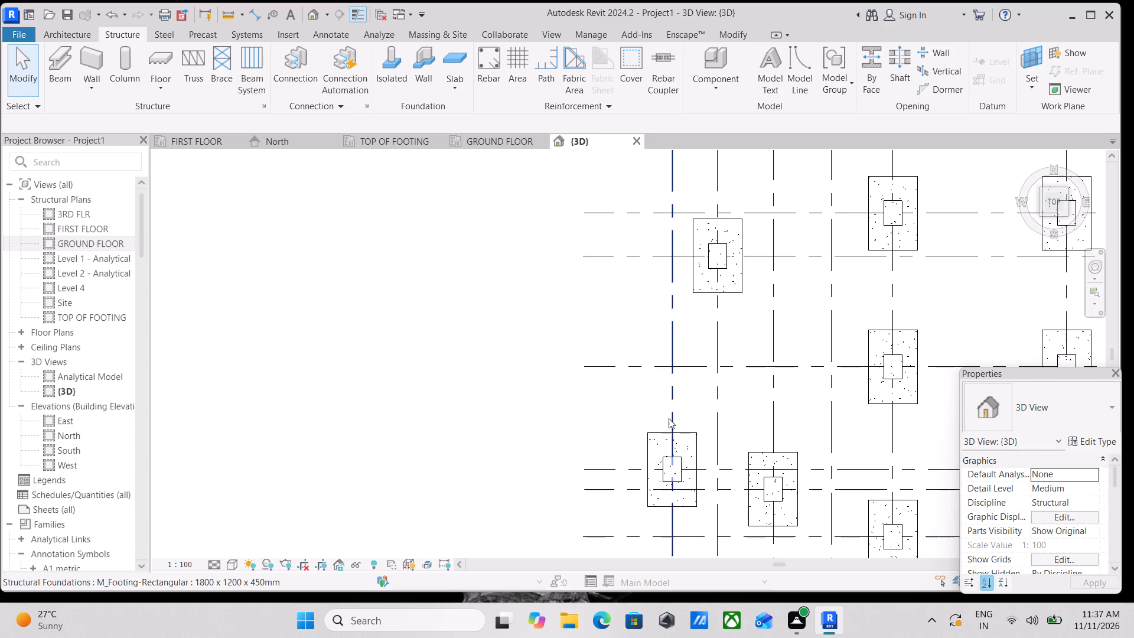
pyautogui.moveTo(669, 418); pyautogui.dragTo(705, 463, button='middle')
pyautogui.scroll(1, 705, 463)
pyautogui.scroll(-4, 711, 455)
pyautogui.moveTo(712, 450); pyautogui.dragTo(731, 421, button='middle')
pyautogui.scroll(-2, 731, 421)
pyautogui.moveTo(735, 421); pyautogui.dragTo(709, 443, button='middle')
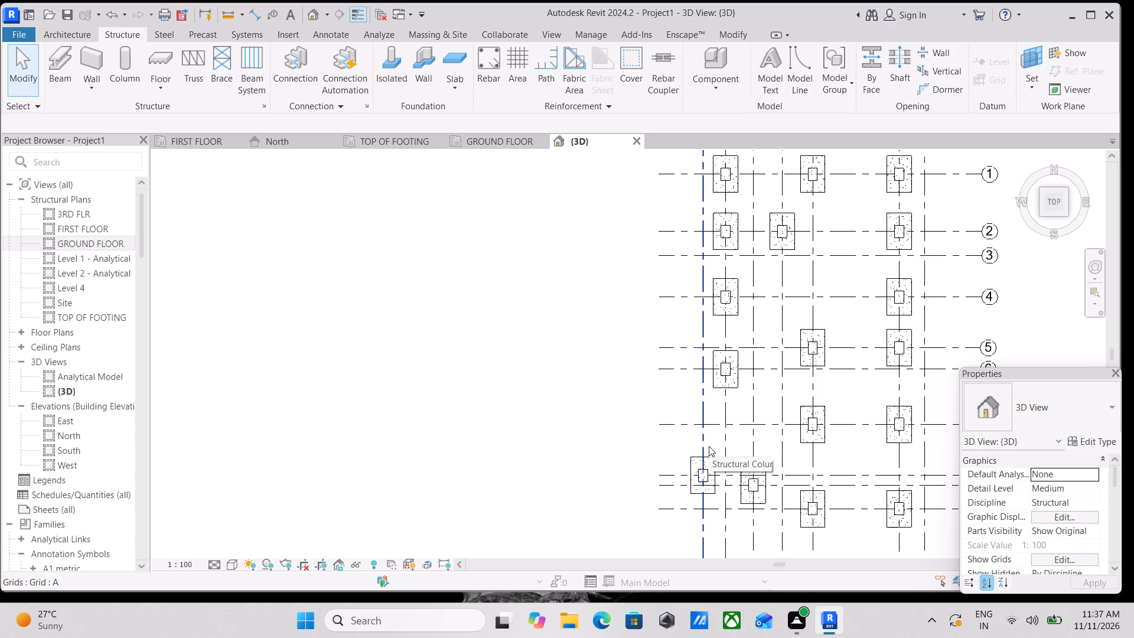
# Place an isolated footing similar to the 1800 x 1200 x 450mm one at A-8 on grid intersection A-7, with level TOP OF FOOTING.
pyautogui.scroll(8, 708, 450)
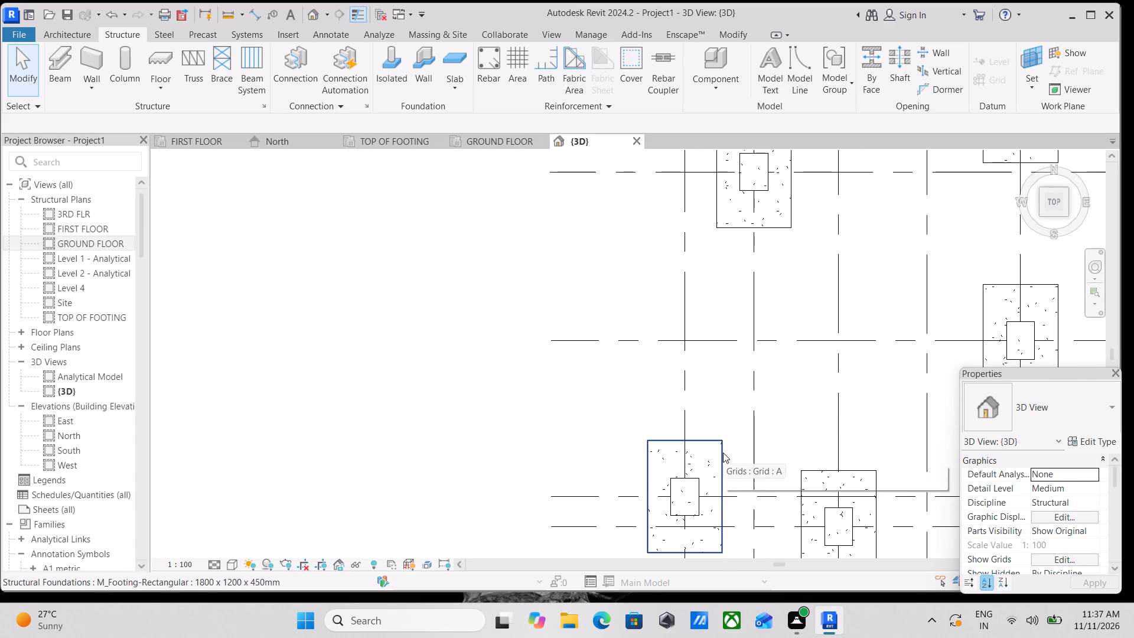
pyautogui.click(723, 453)
pyautogui.scroll(-2, 723, 453)
pyautogui.moveTo(723, 453); pyautogui.dragTo(670, 455, button='middle')
pyautogui.scroll(-1, 677, 454)
pyautogui.moveTo(677, 454); pyautogui.dragTo(667, 490, button='middle')
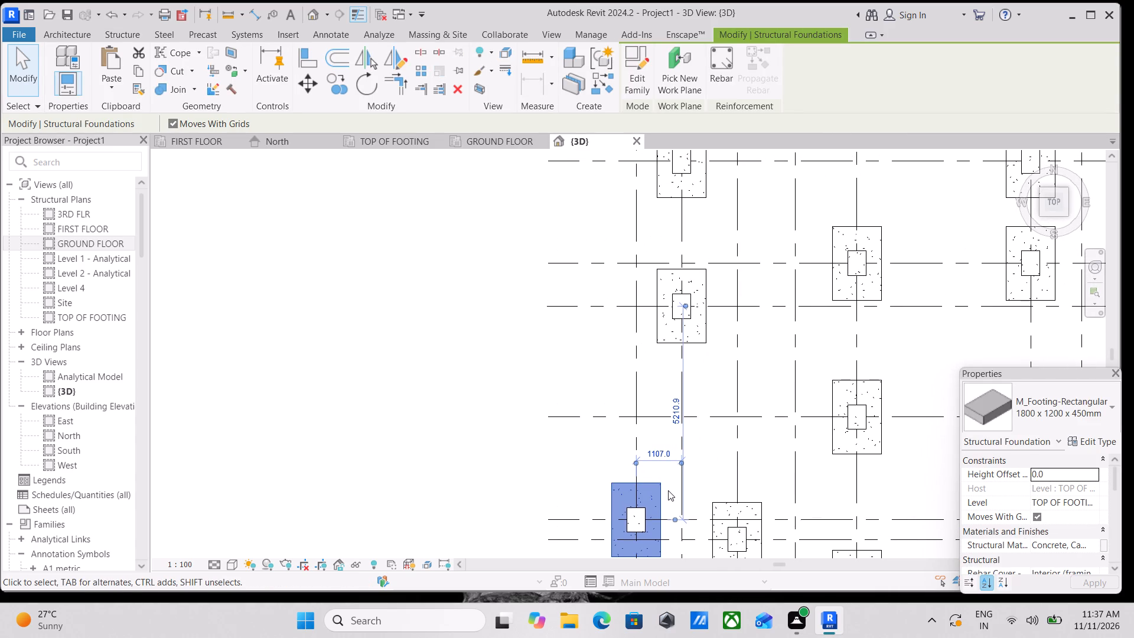
pyautogui.write('CS')
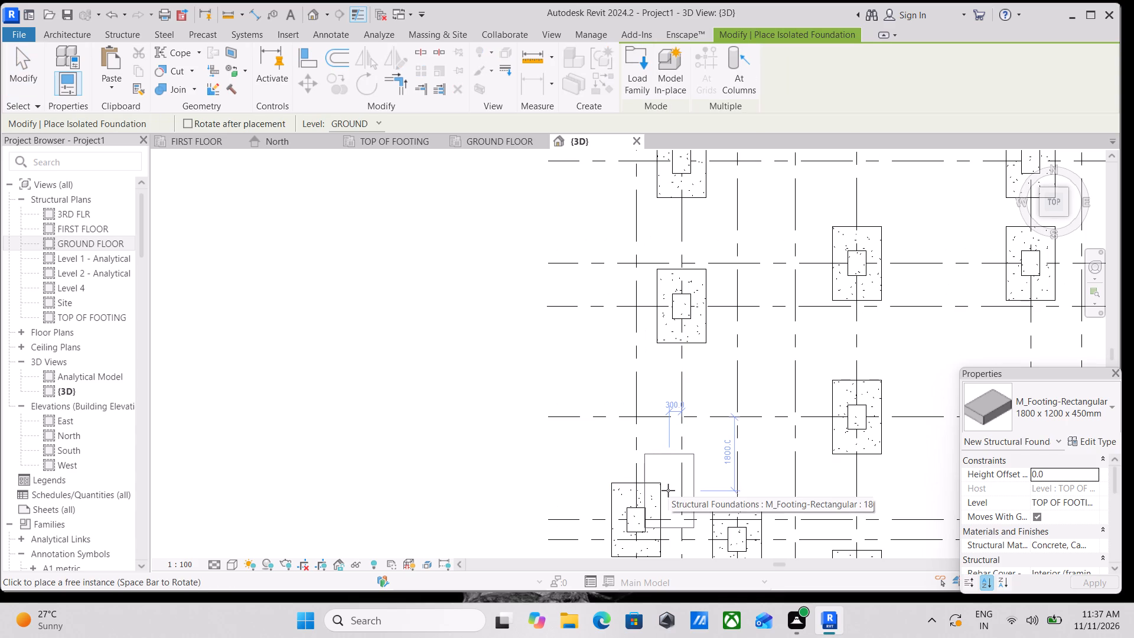
pyautogui.scroll(-2, 636, 406)
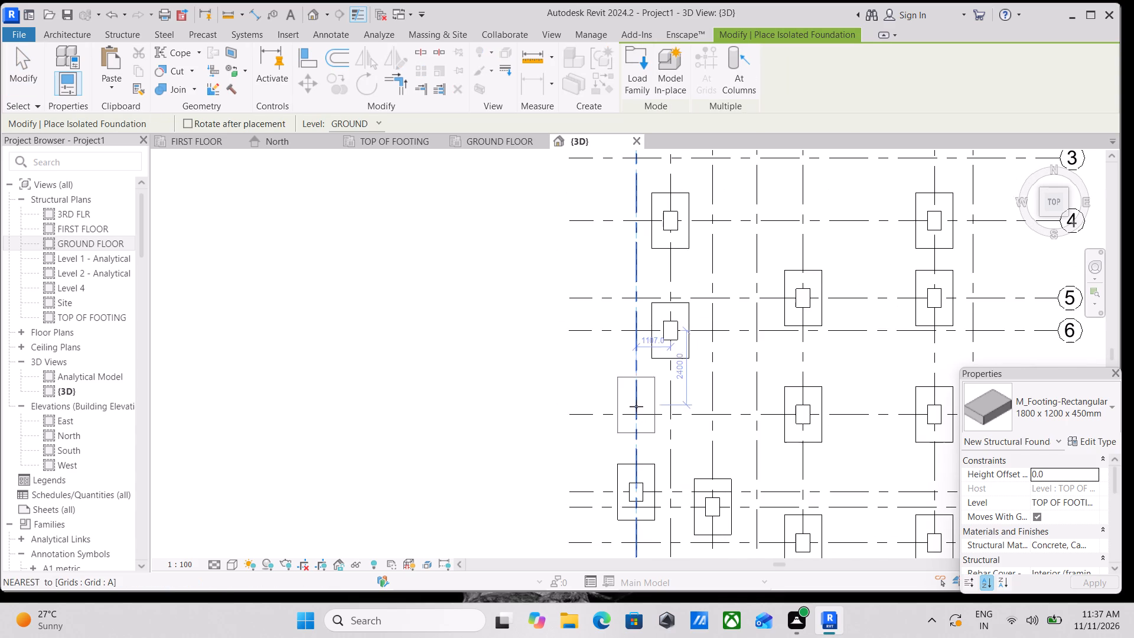
pyautogui.scroll(2, 636, 409)
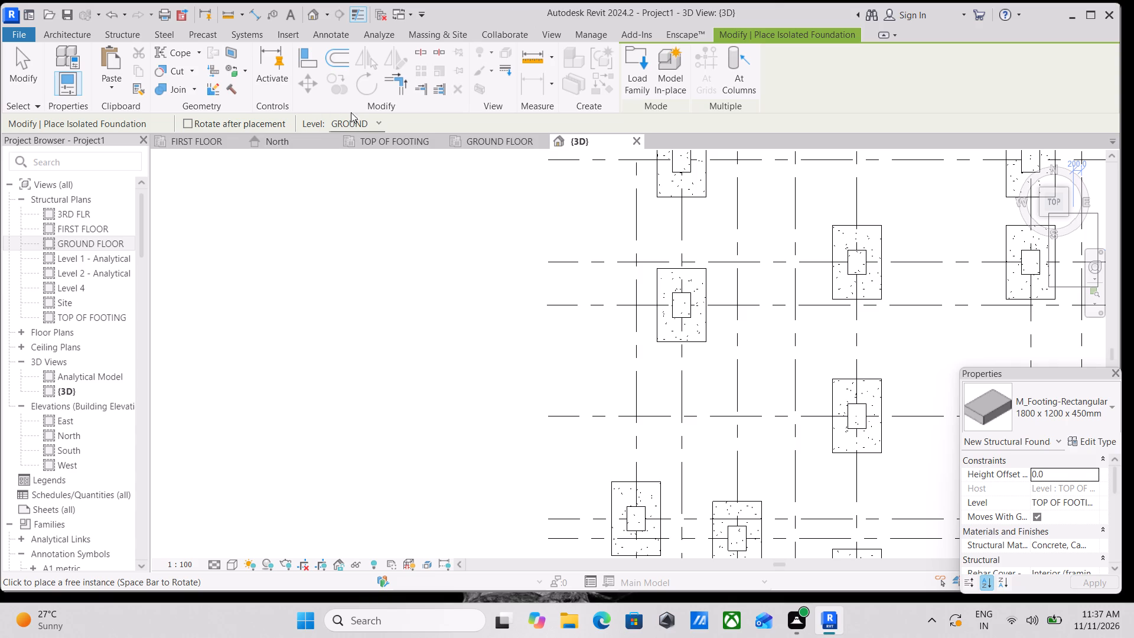
pyautogui.click(367, 125)
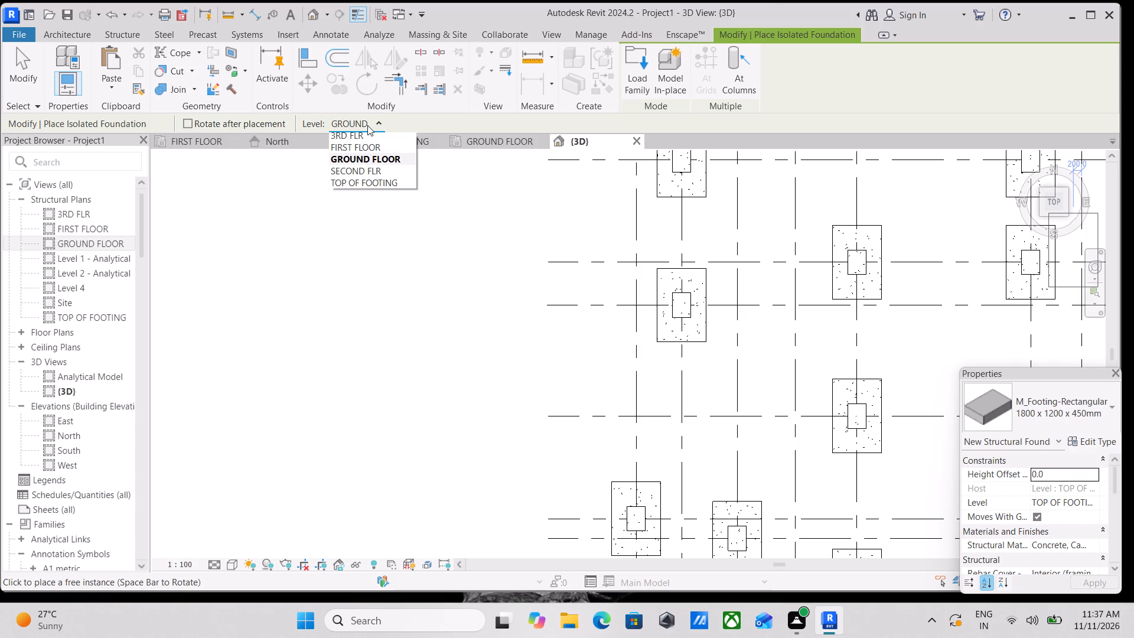
pyautogui.click(366, 185)
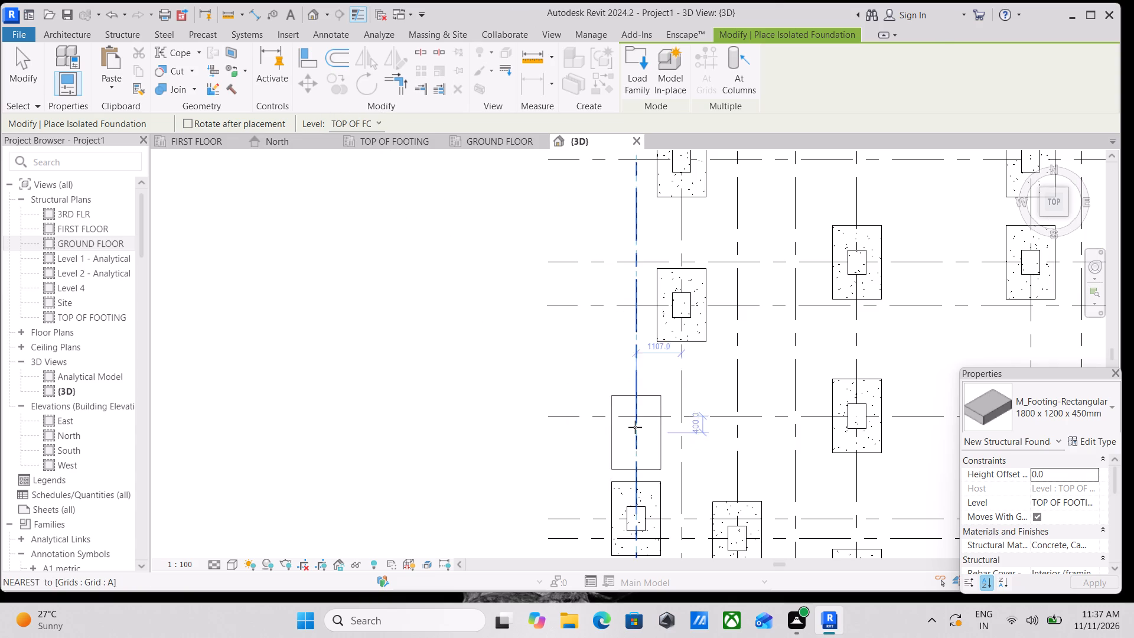
pyautogui.scroll(3, 635, 427)
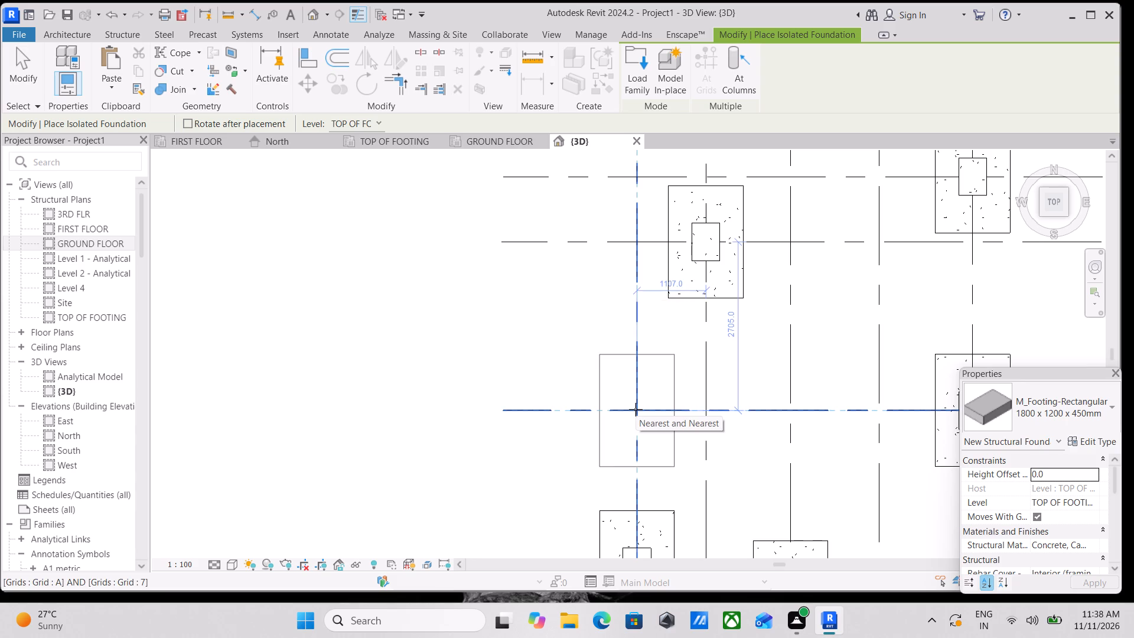
pyautogui.click(636, 409)
pyautogui.scroll(-1, 661, 419)
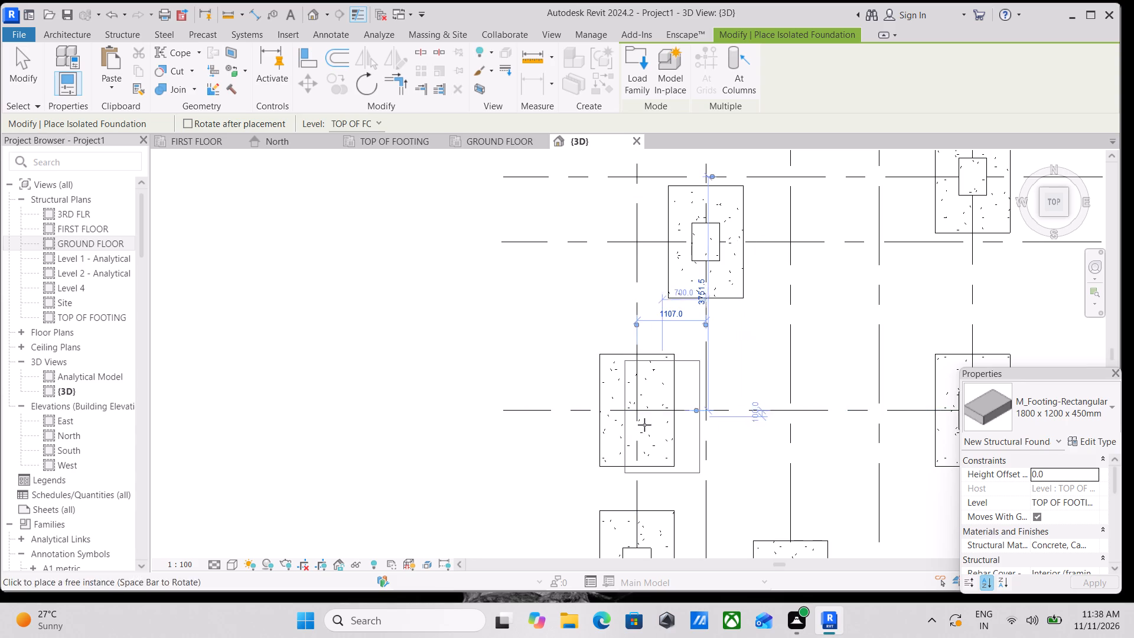
pyautogui.scroll(-1, 644, 425)
pyautogui.moveTo(567, 397); pyautogui.dragTo(454, 408, button='middle')
pyautogui.press('Escape')
pyautogui.scroll(-2, 454, 408)
pyautogui.press('Escape')
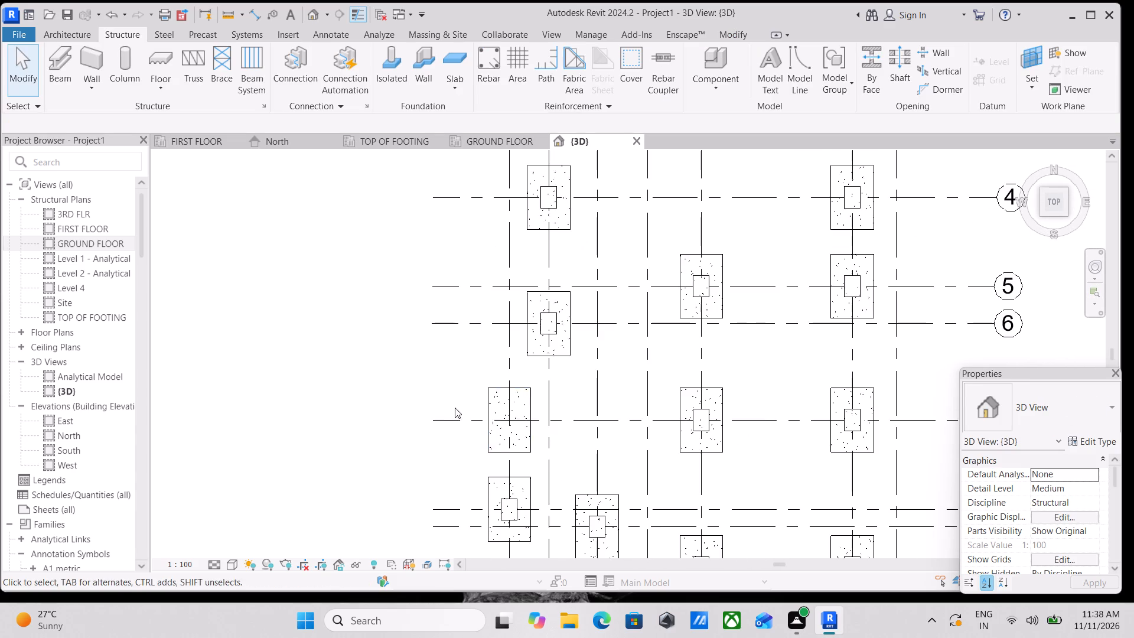
# Place a column similar to the 450 x 600mm one at B-6 on the footing at A-7, with level GROUND FLOOR and depth to TOP OF FOOTING.
pyautogui.scroll(-2, 485, 396)
pyautogui.moveTo(485, 396); pyautogui.dragTo(488, 403, button='middle')
pyautogui.scroll(1, 488, 403)
pyautogui.moveTo(510, 363); pyautogui.dragTo(516, 351, button='middle')
pyautogui.scroll(2, 538, 341)
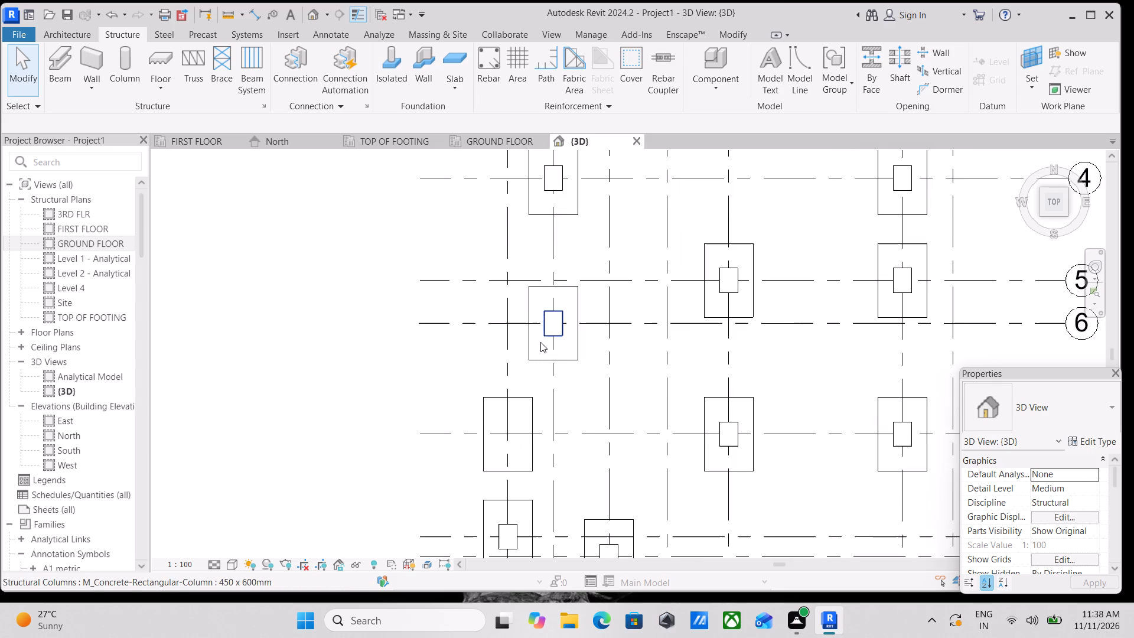
pyautogui.scroll(8, 540, 342)
pyautogui.click(548, 316)
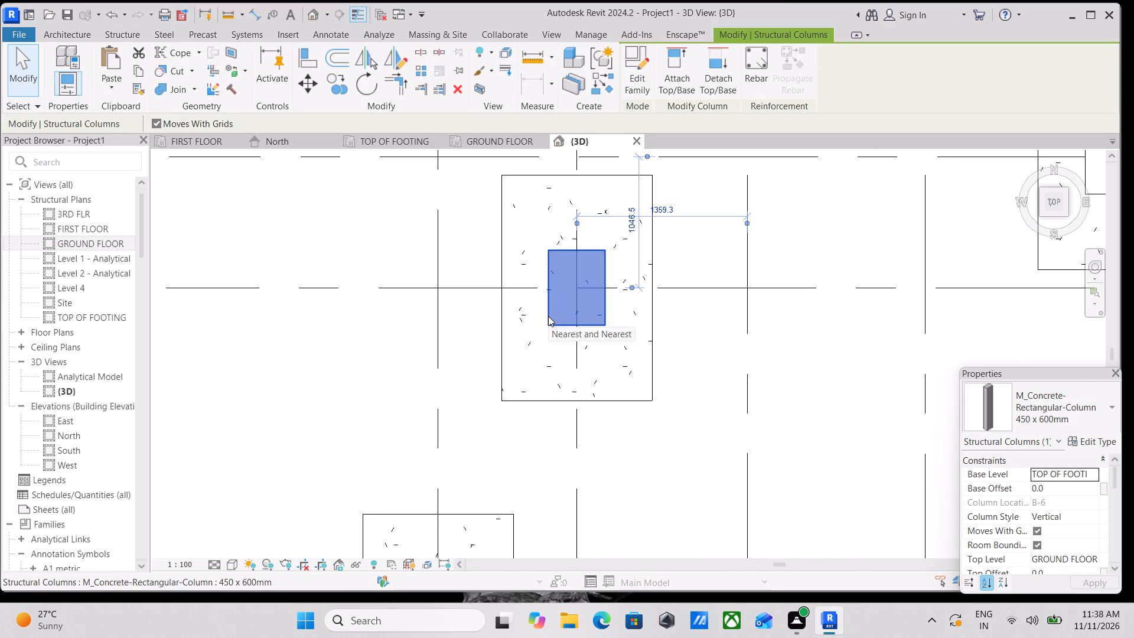
pyautogui.press('c')
pyautogui.press('s')
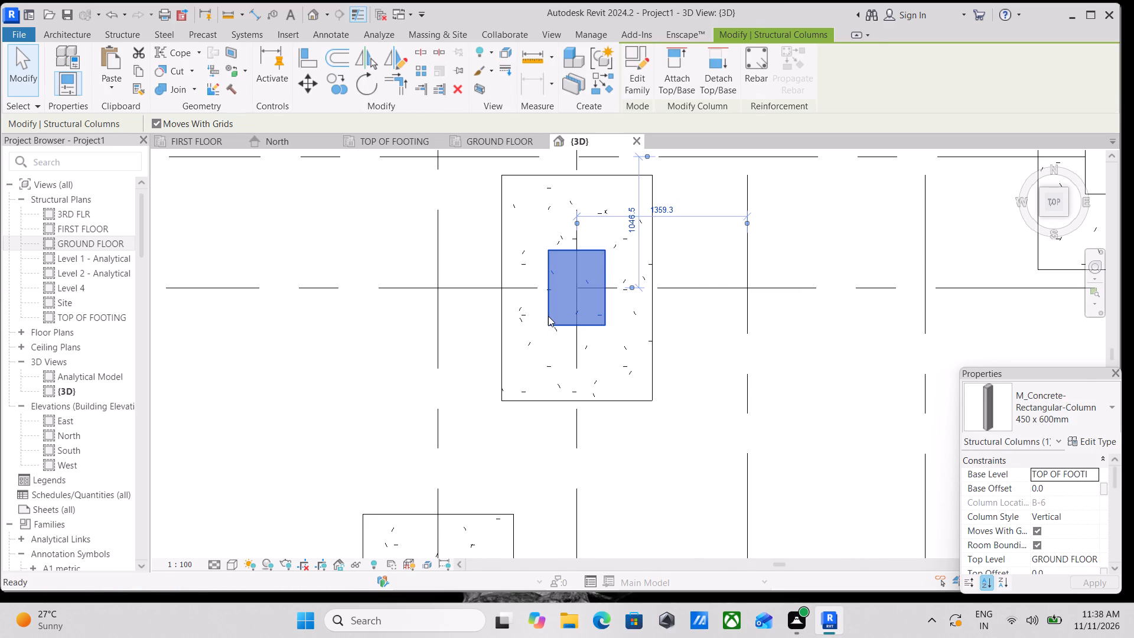
pyautogui.scroll(-4, 544, 412)
pyautogui.moveTo(533, 398); pyautogui.dragTo(559, 312, button='middle')
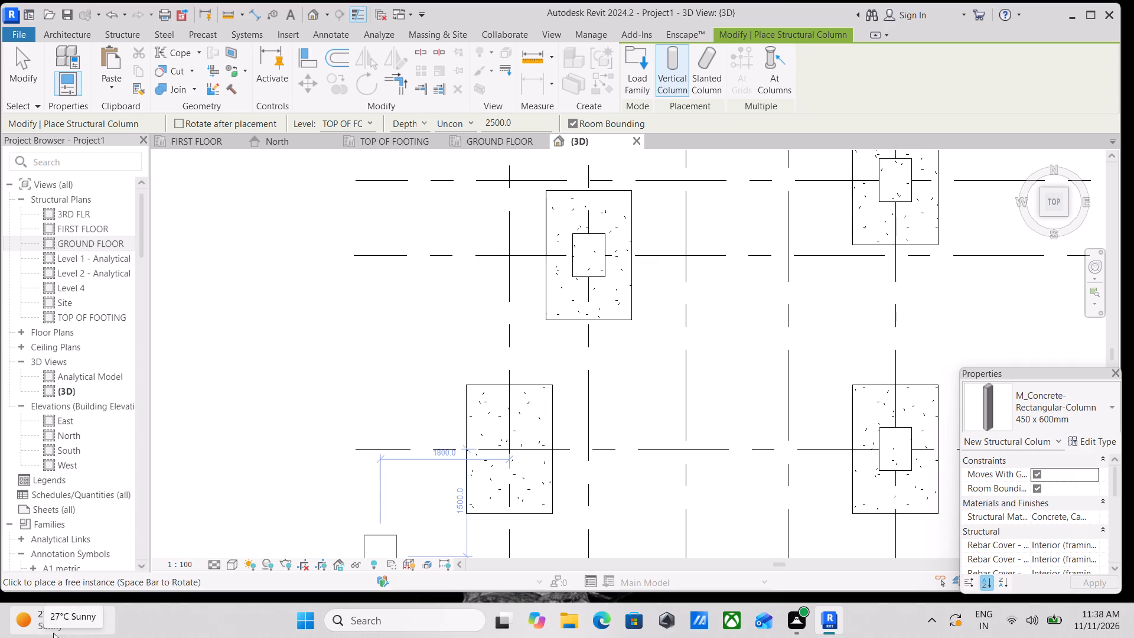
pyautogui.scroll(-2, 31, 634)
pyautogui.scroll(-1, 361, 448)
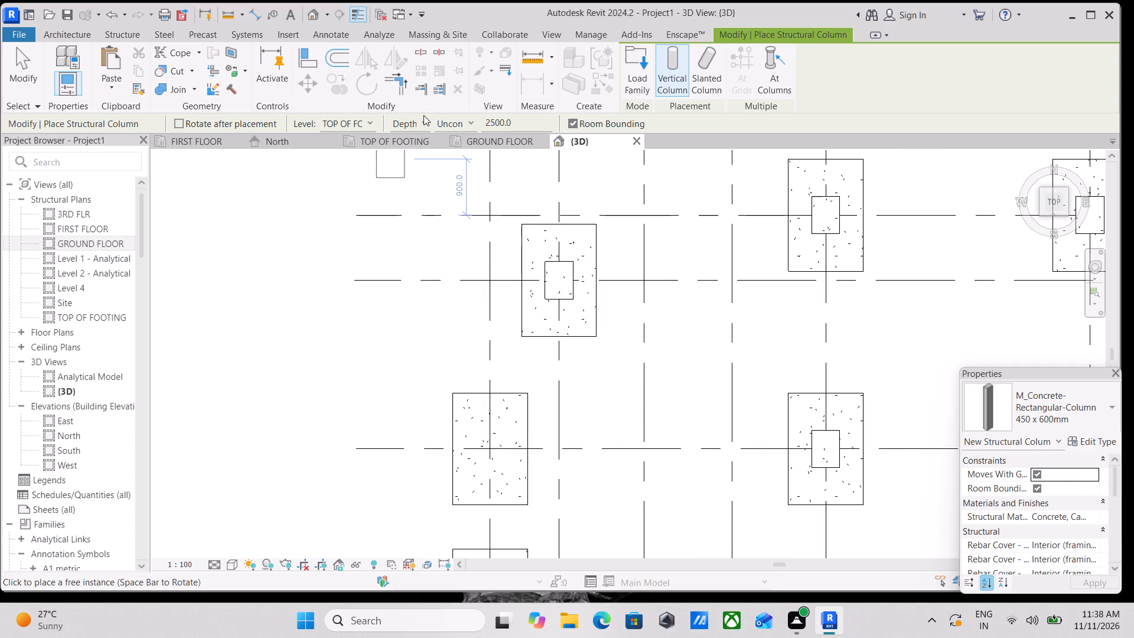
pyautogui.click(462, 121)
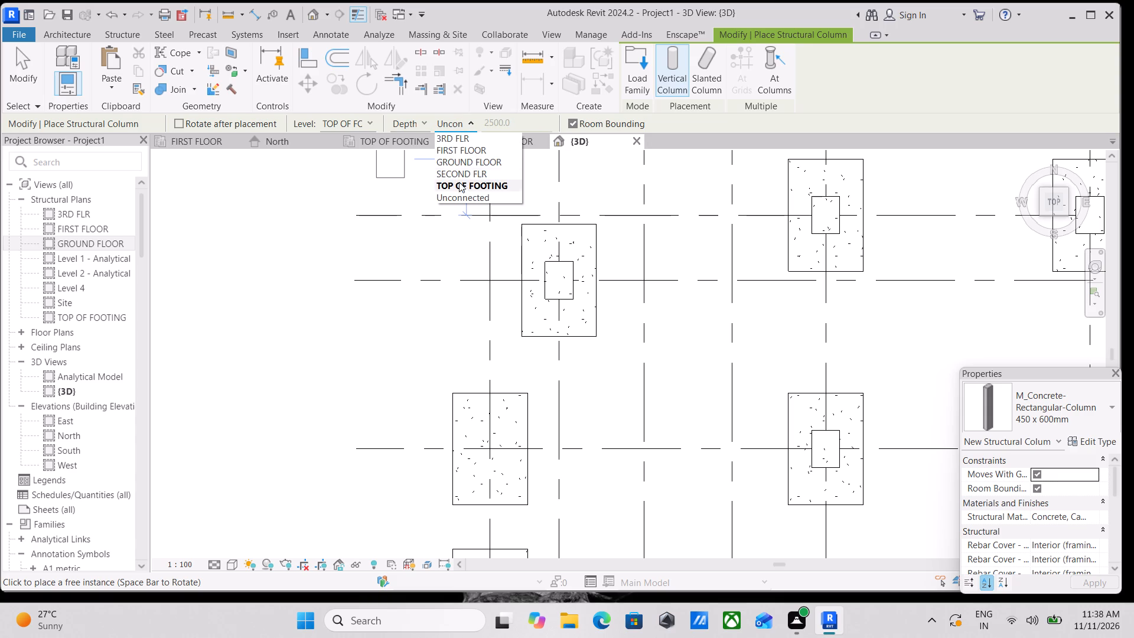
pyautogui.click(372, 122)
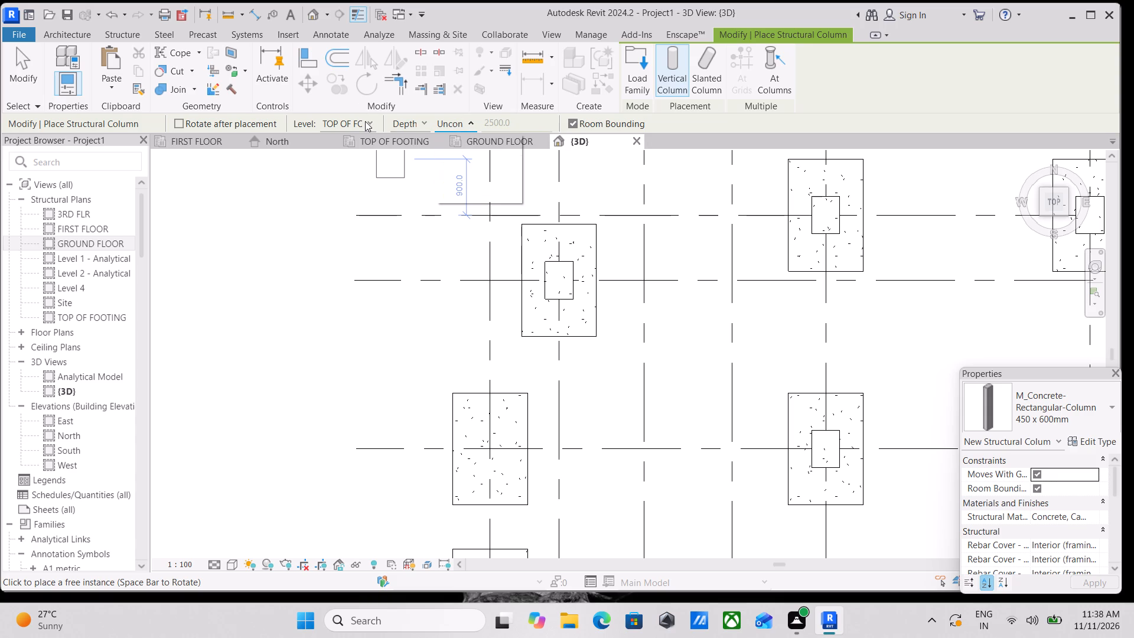
pyautogui.click(365, 121)
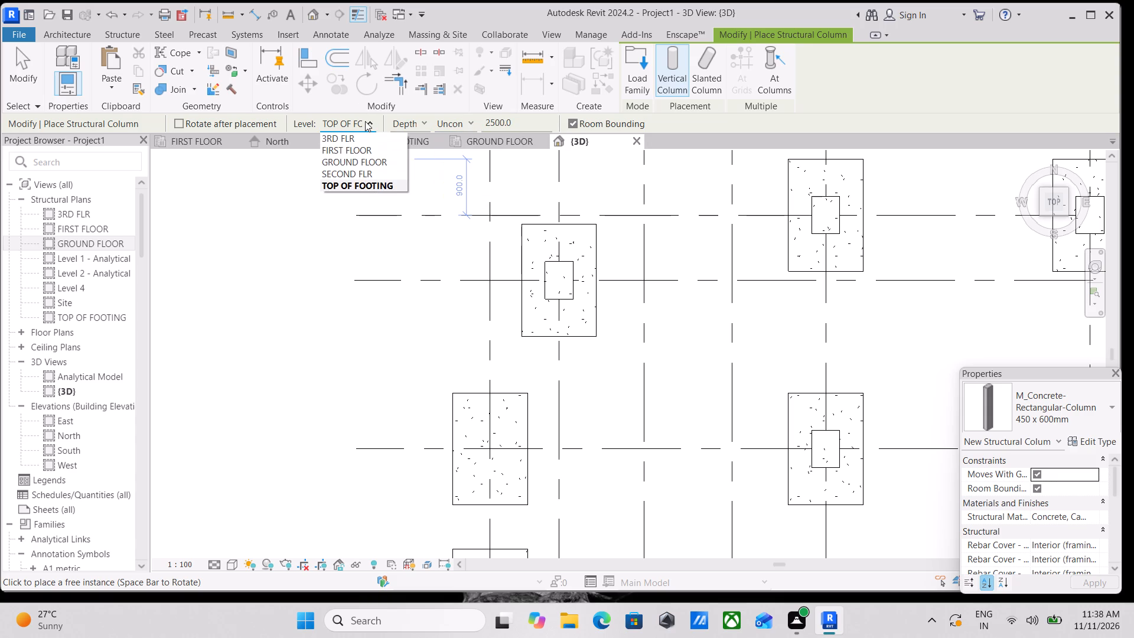
pyautogui.click(354, 162)
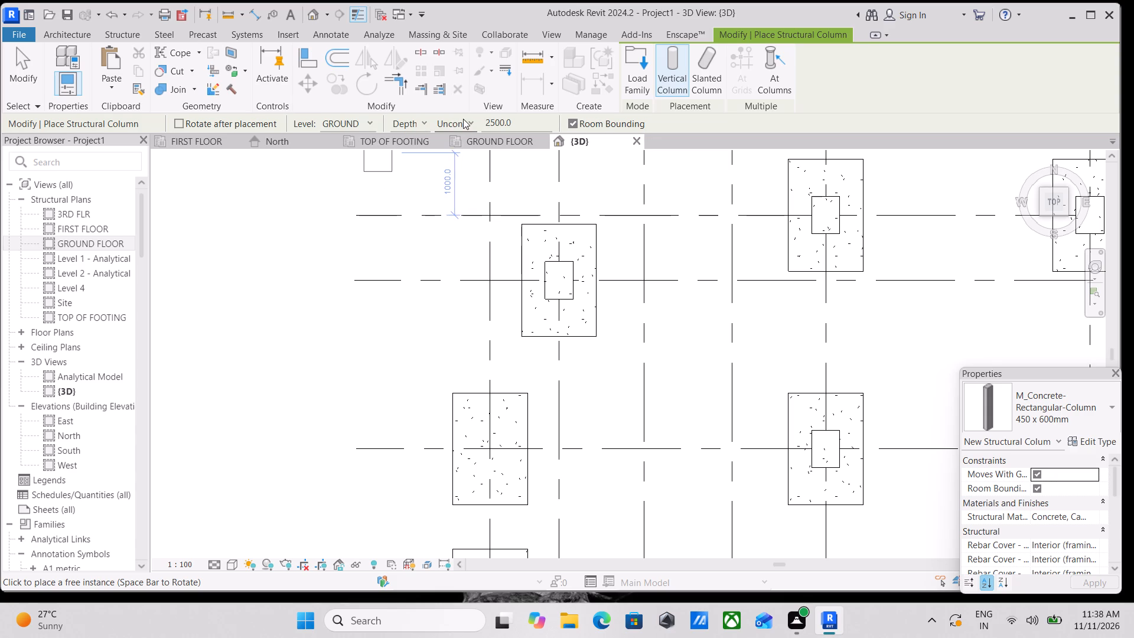
pyautogui.click(467, 120)
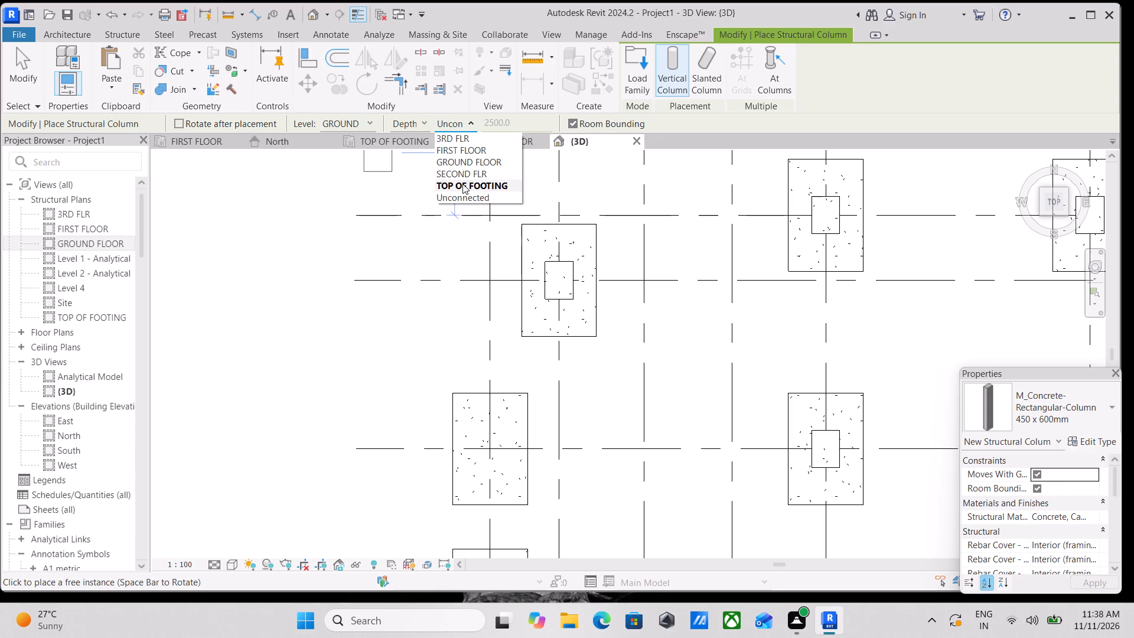
pyautogui.click(462, 184)
pyautogui.scroll(3, 490, 434)
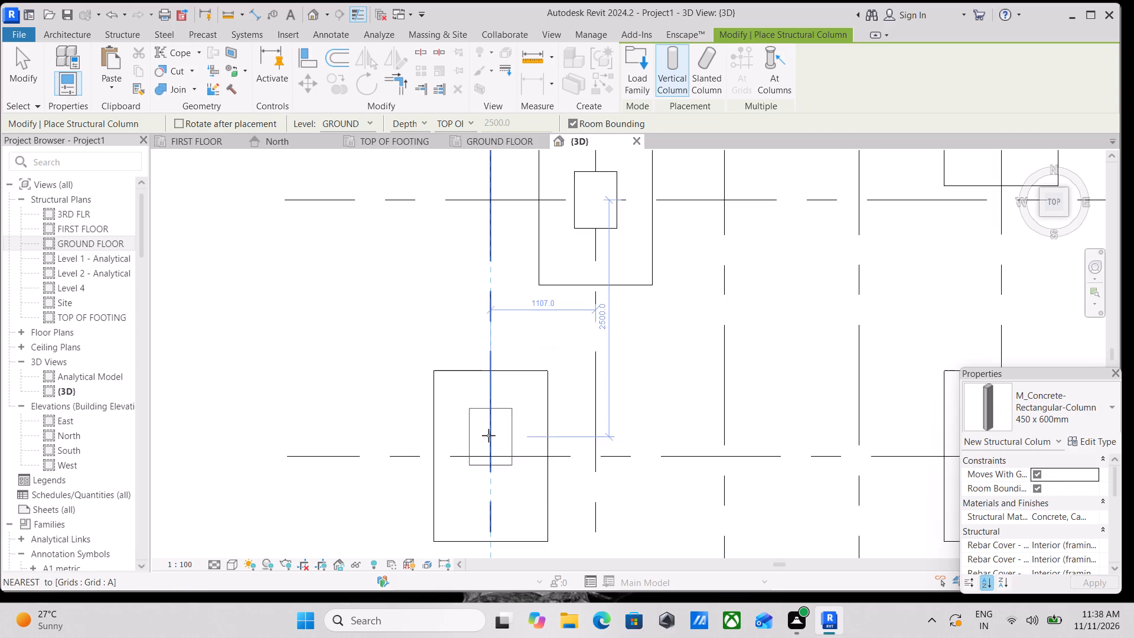
pyautogui.click(488, 451)
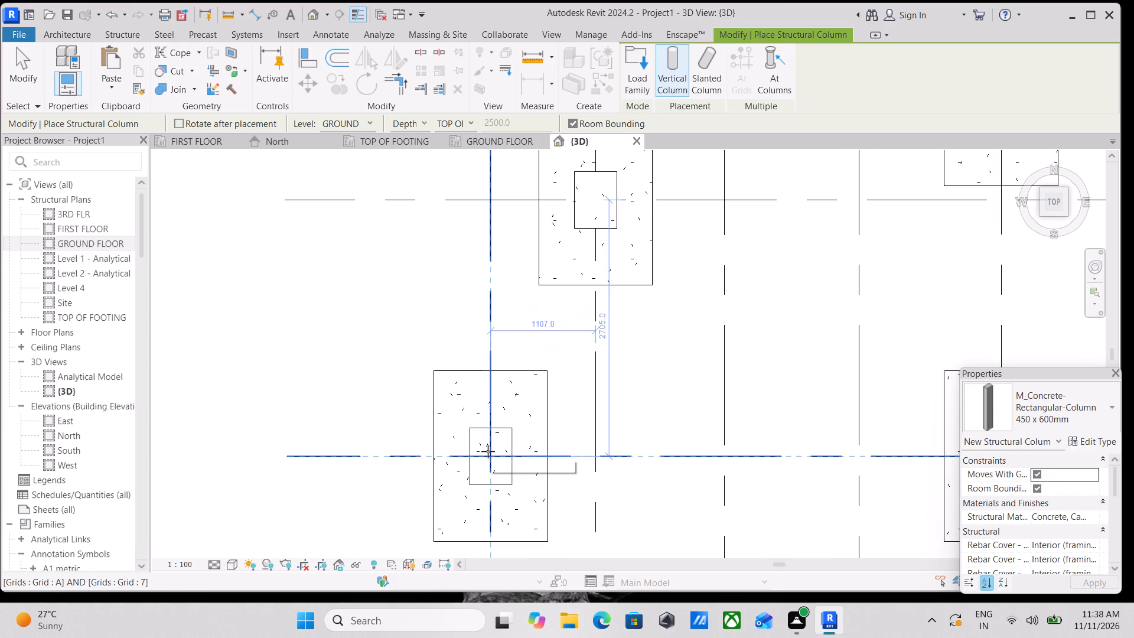
# Examine the footings and columns across the whole grid, from line 10 up to line 1, and end column placement.
pyautogui.scroll(-9, 556, 380)
pyautogui.moveTo(623, 390); pyautogui.dragTo(563, 333, button='middle')
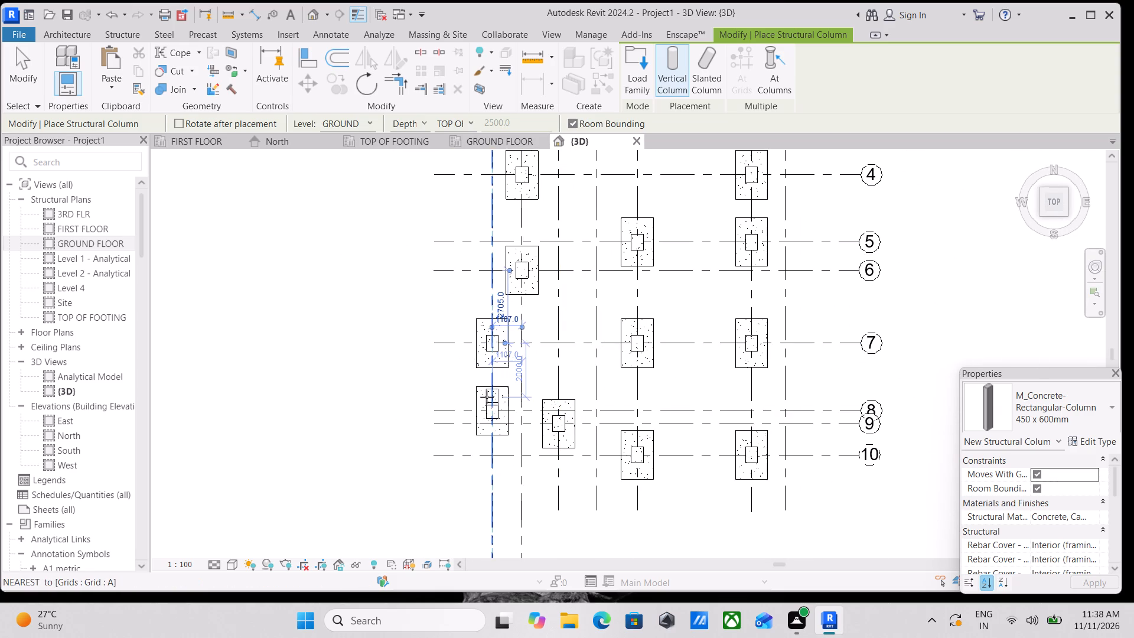
pyautogui.scroll(2, 555, 428)
pyautogui.moveTo(535, 414); pyautogui.dragTo(566, 585, button='middle')
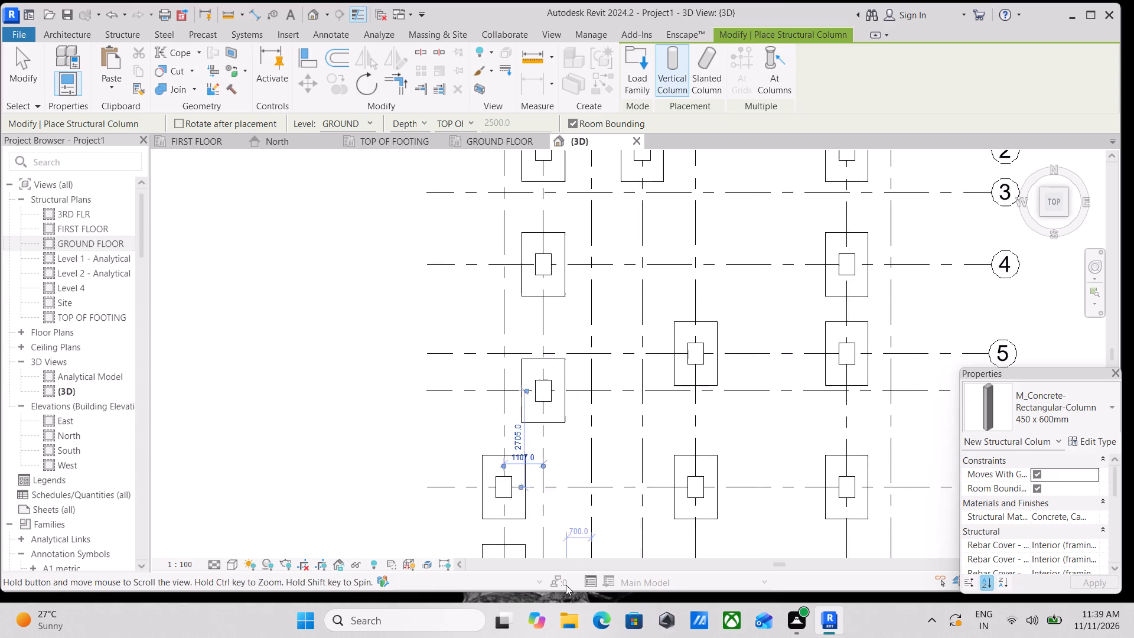
pyautogui.scroll(-2, 542, 412)
pyautogui.moveTo(542, 412); pyautogui.dragTo(537, 488, button='middle')
pyautogui.scroll(-2, 538, 367)
pyautogui.moveTo(531, 354); pyautogui.dragTo(441, 198, button='middle')
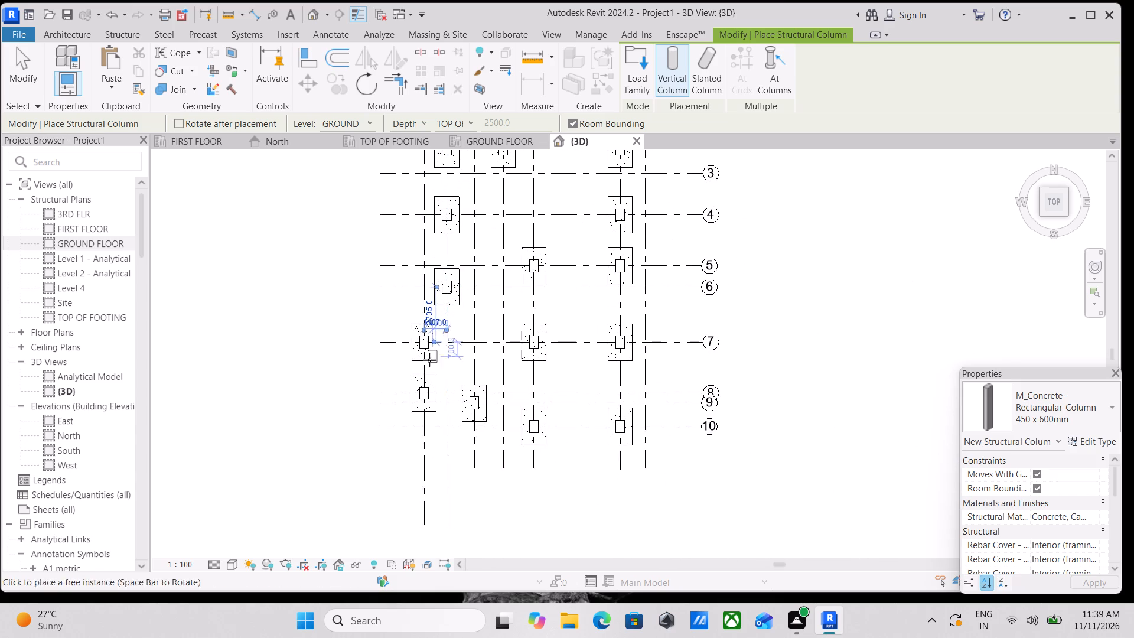
pyautogui.scroll(2, 402, 380)
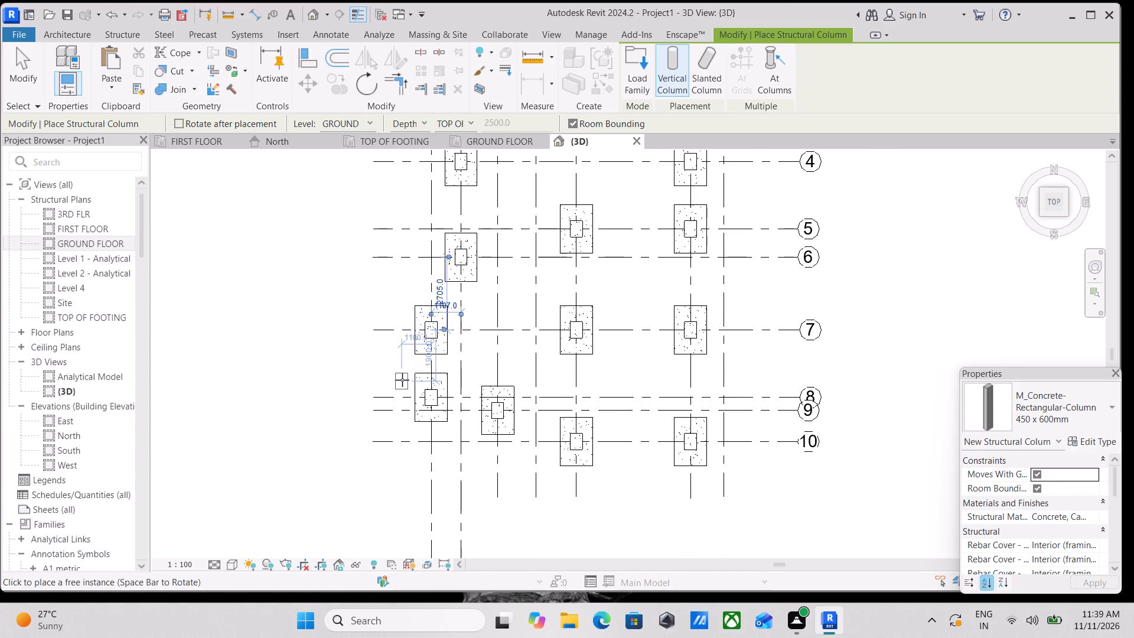
pyautogui.scroll(-1, 484, 398)
pyautogui.moveTo(485, 396); pyautogui.dragTo(473, 530, button='middle')
pyautogui.moveTo(487, 300); pyautogui.dragTo(488, 441, button='middle')
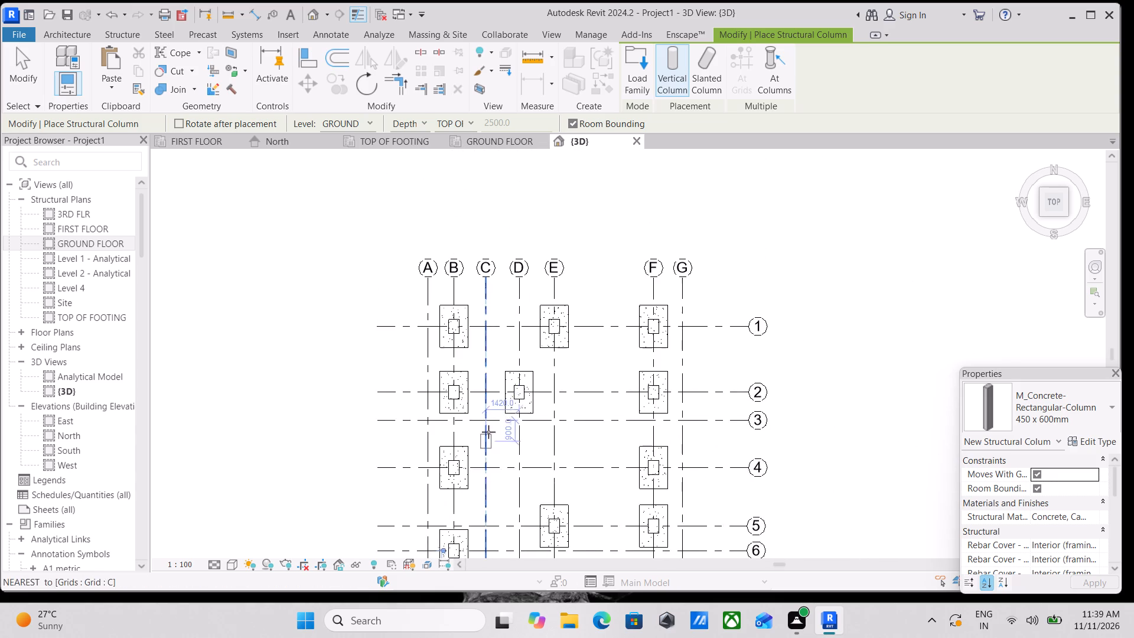
pyautogui.moveTo(504, 316); pyautogui.dragTo(460, 371, button='middle')
pyautogui.scroll(3, 431, 377)
pyautogui.press('Escape')
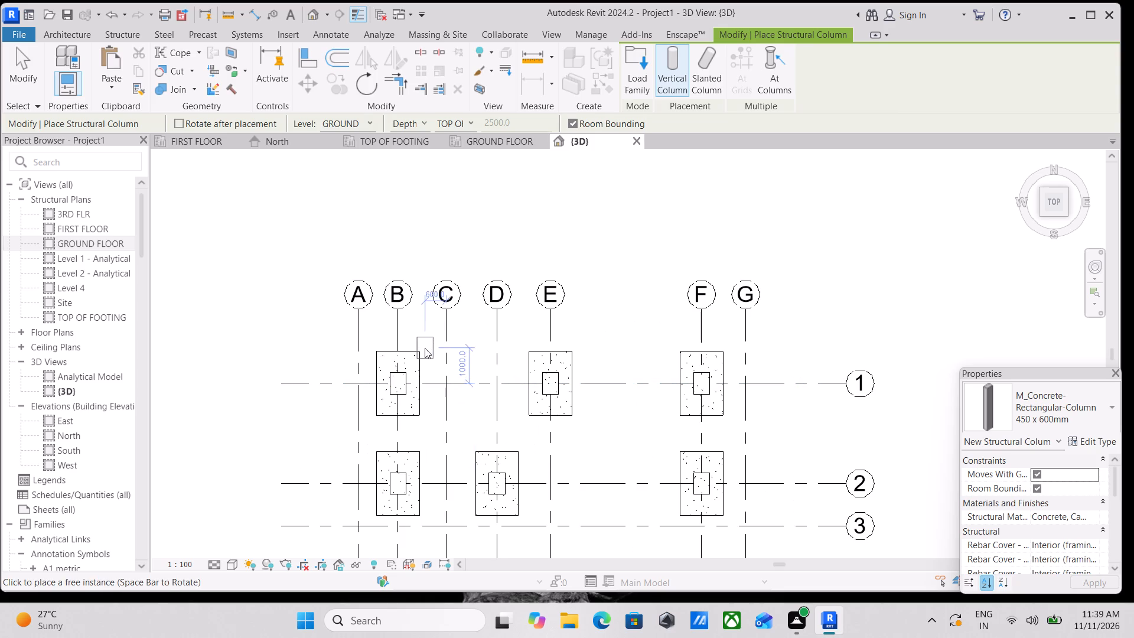
pyautogui.press('Escape')
# Examine the footings and columns along lines 1 and 2, between grids A and G.
pyautogui.scroll(-2, 425, 350)
pyautogui.moveTo(430, 353); pyautogui.dragTo(435, 322, button='middle')
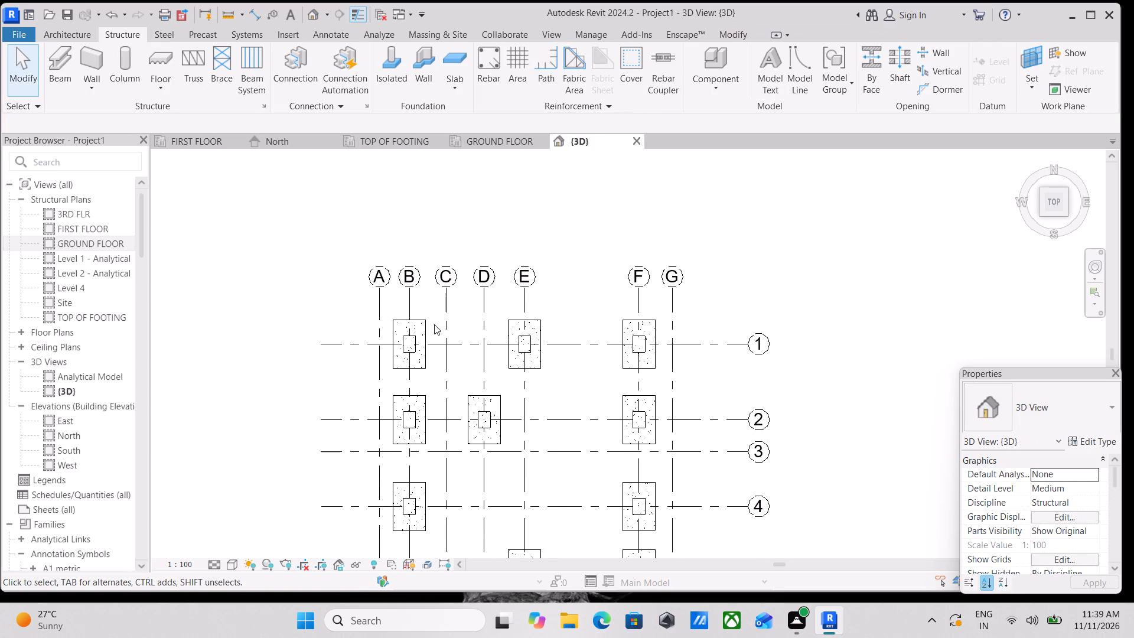
pyautogui.scroll(3, 505, 354)
pyautogui.scroll(-3, 458, 342)
pyautogui.moveTo(458, 342); pyautogui.dragTo(559, 380, button='middle')
pyautogui.scroll(5, 559, 380)
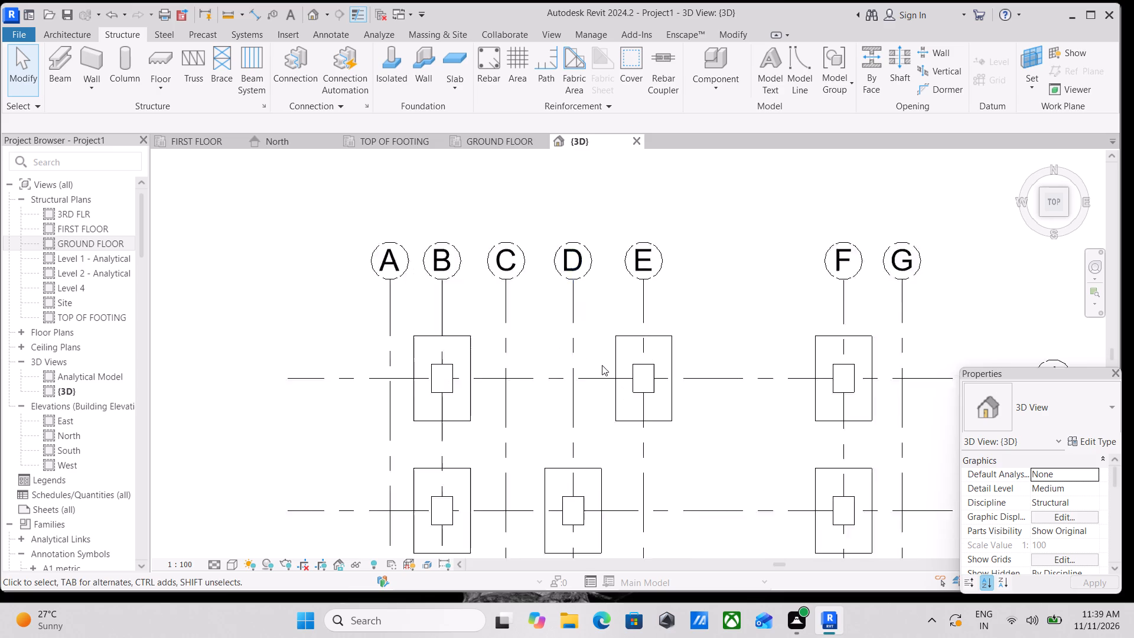
pyautogui.scroll(1, 602, 365)
pyautogui.moveTo(527, 348); pyautogui.dragTo(585, 399, button='middle')
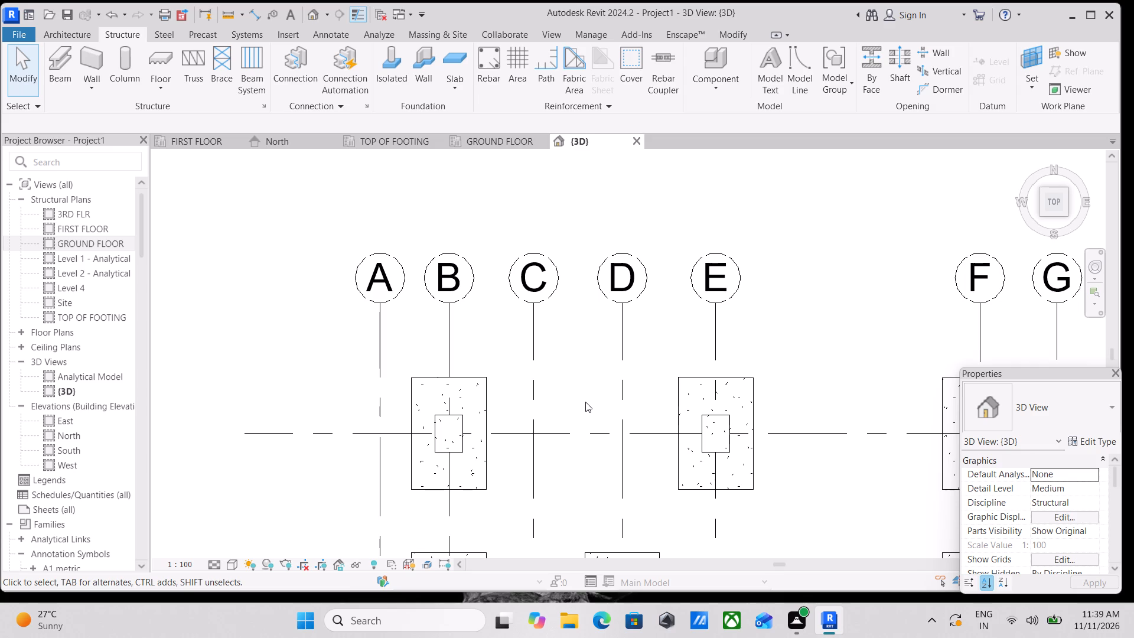
pyautogui.scroll(-6, 369, 381)
pyautogui.moveTo(441, 388); pyautogui.dragTo(580, 347, button='middle')
pyautogui.scroll(3, 580, 371)
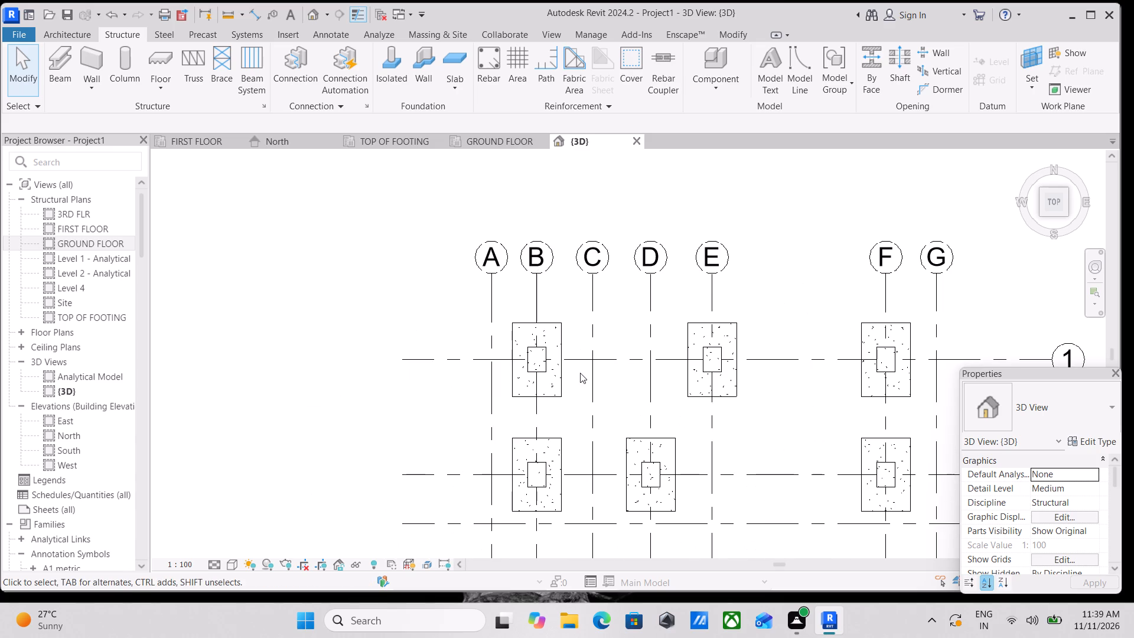
pyautogui.scroll(2, 572, 362)
pyautogui.moveTo(576, 357); pyautogui.dragTo(553, 382, button='middle')
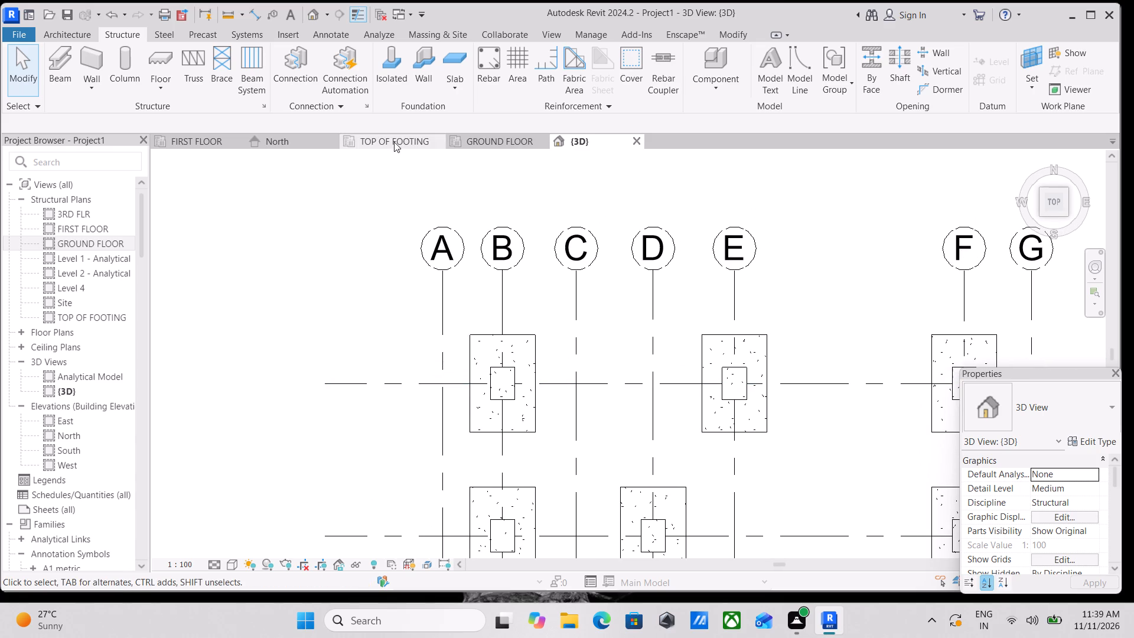
# Switch to the GROUND FLOOR structural plan and inspect the columns around lines 1 and 2.
pyautogui.click(479, 139)
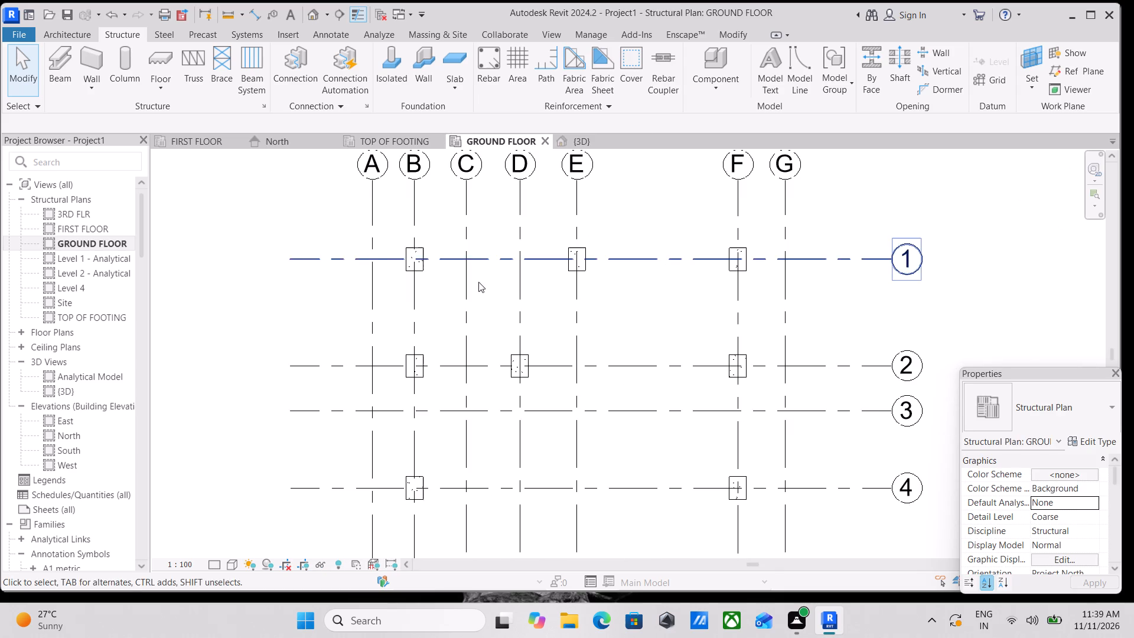
pyautogui.scroll(-3, 478, 282)
pyautogui.moveTo(462, 277); pyautogui.dragTo(474, 351, button='middle')
pyautogui.scroll(6, 474, 351)
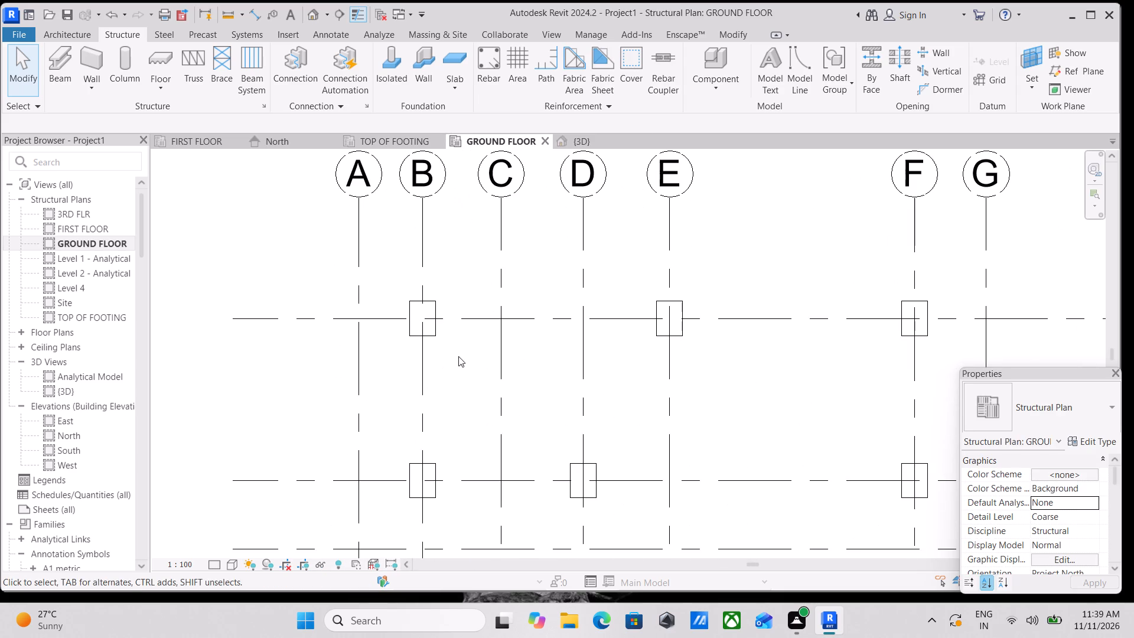
# Place an M_Concrete-Rectangular Beam 300 x 600mm along line 1 between the facing sides of the columns at B-1 and E-1.
pyautogui.moveTo(461, 357); pyautogui.dragTo(457, 396, button='middle')
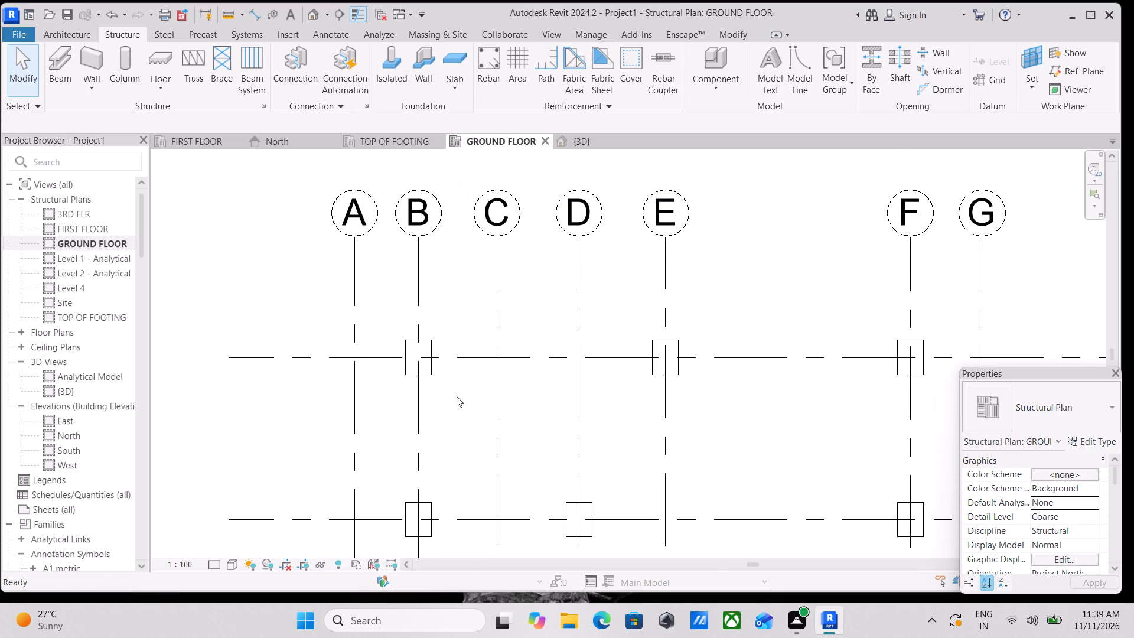
pyautogui.write('BM')
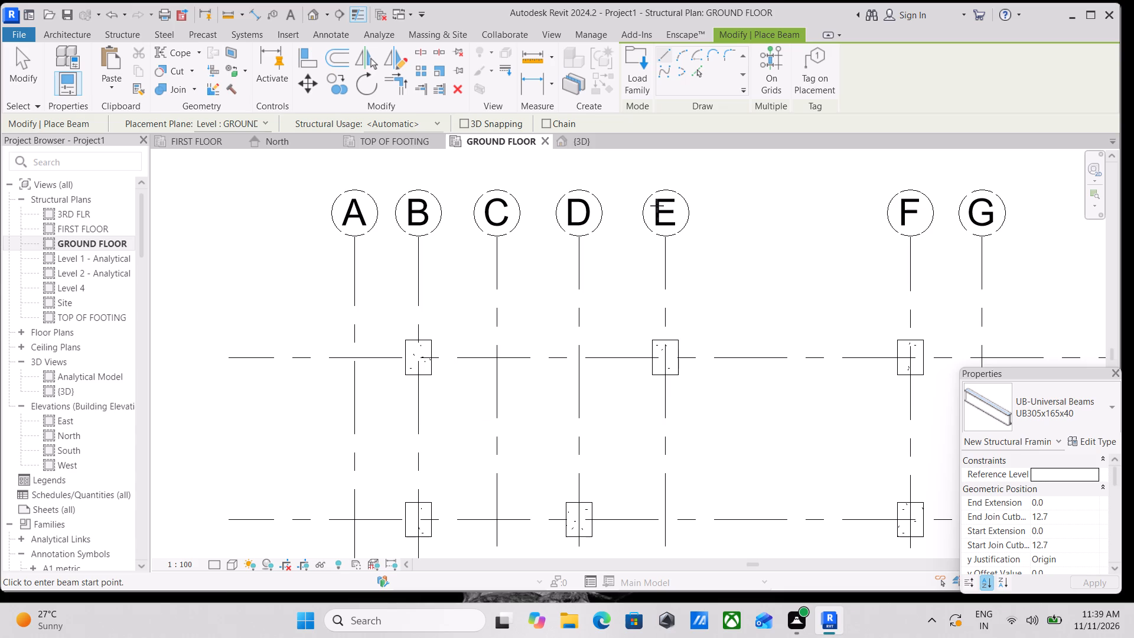
pyautogui.scroll(3, 589, 292)
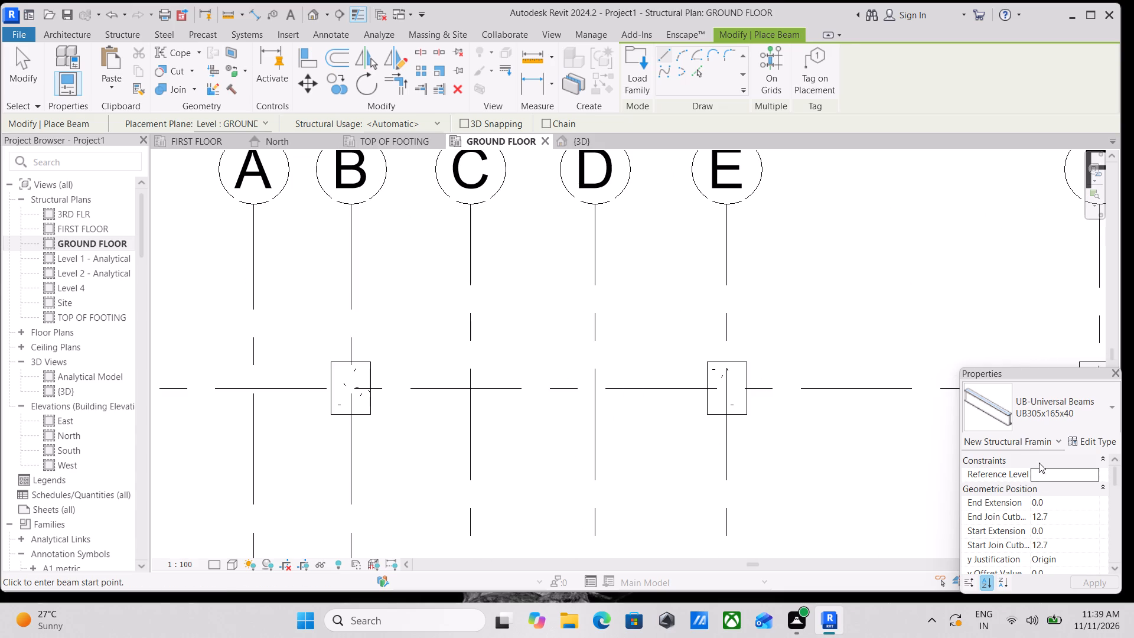
pyautogui.click(1105, 402)
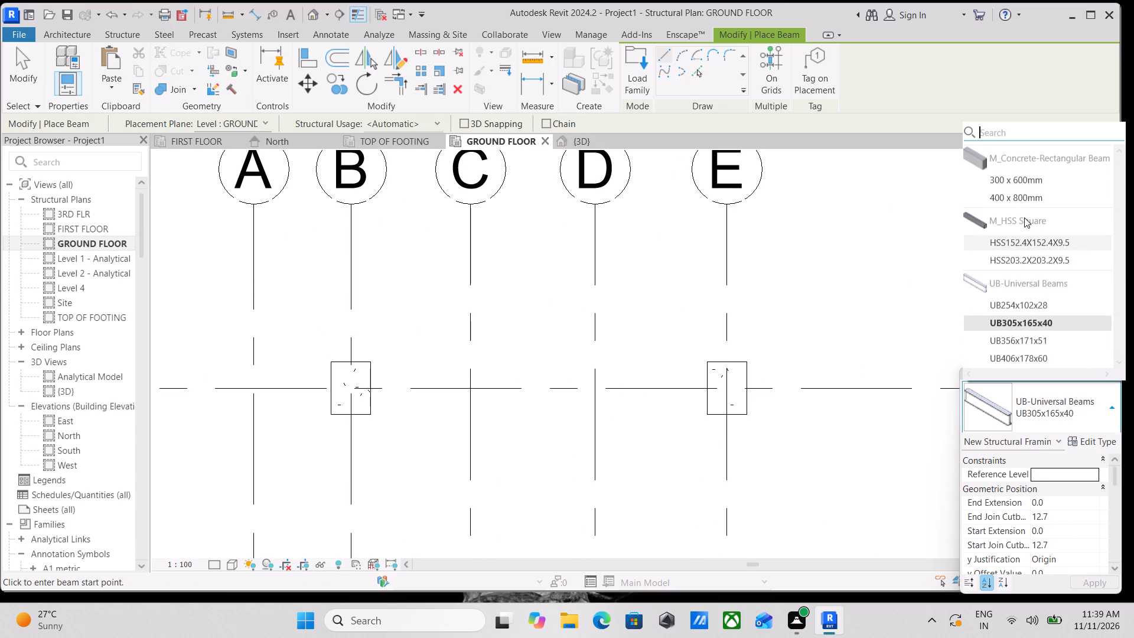
pyautogui.click(1034, 178)
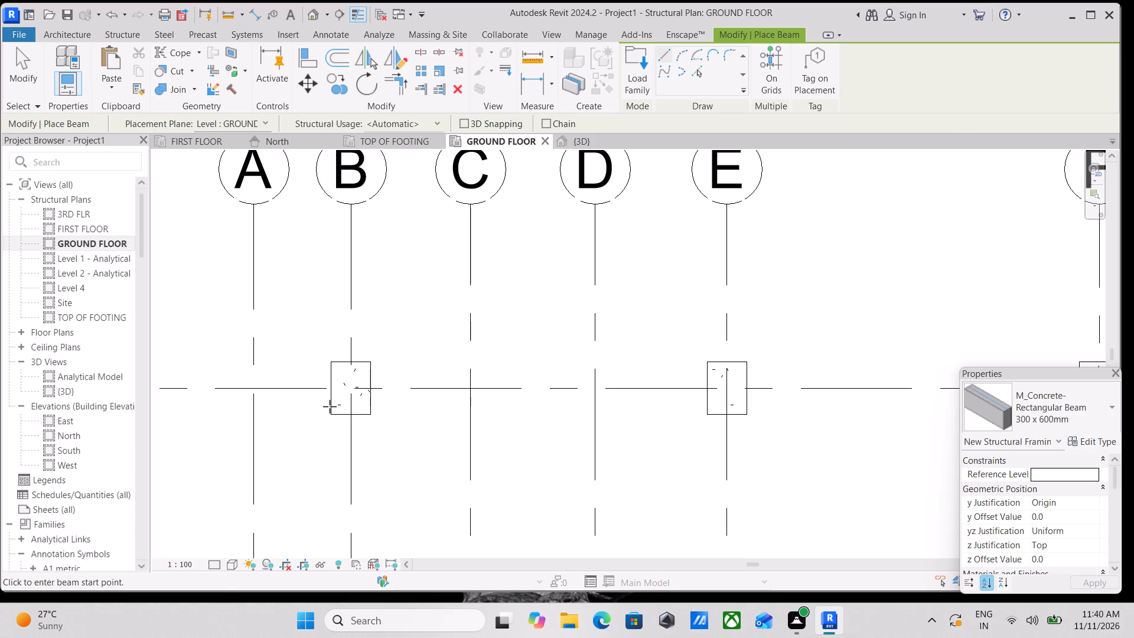
pyautogui.scroll(5, 376, 383)
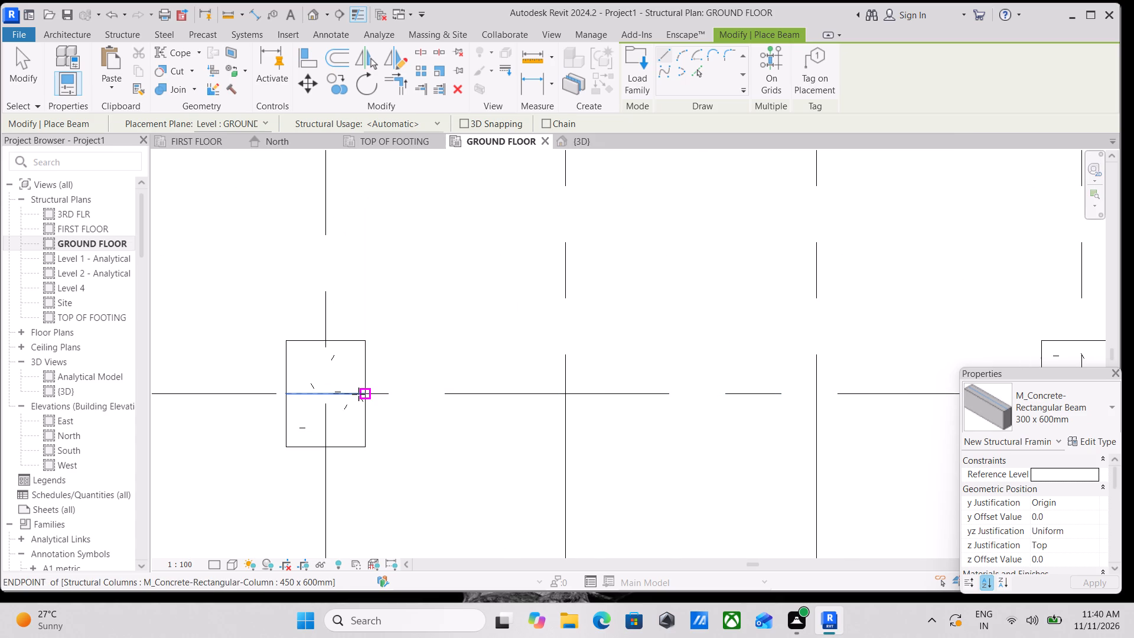
pyautogui.click(363, 395)
pyautogui.moveTo(608, 396); pyautogui.dragTo(467, 393, button='middle')
pyautogui.moveTo(675, 399); pyautogui.dragTo(457, 398, button='middle')
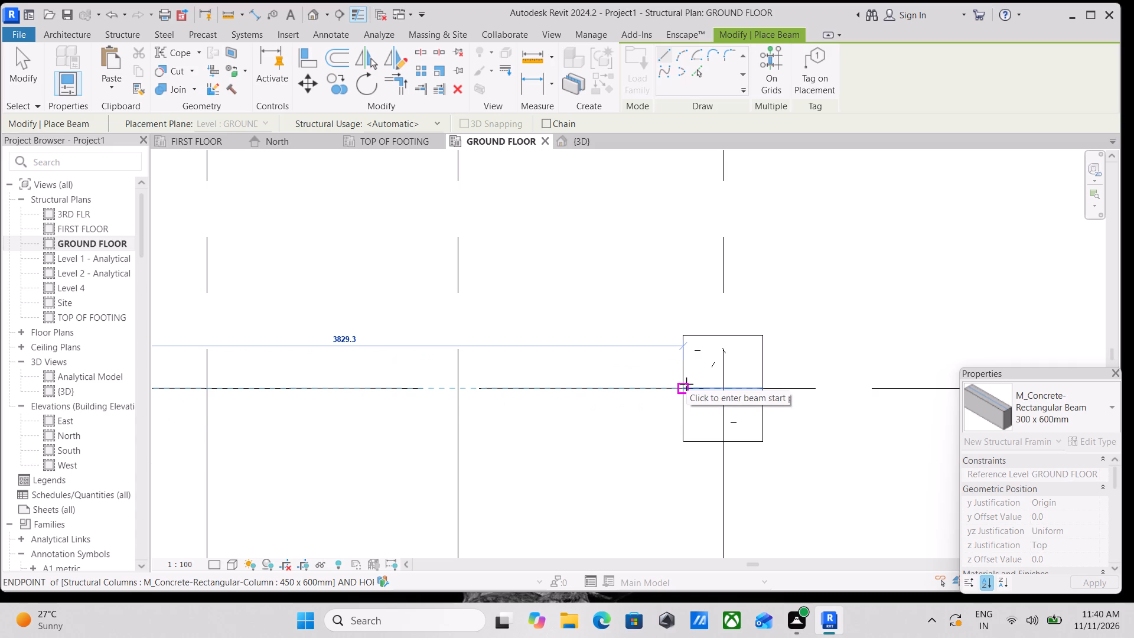
pyautogui.click(686, 384)
# Place a 300 x 600mm concrete beam along line 1 between the facing sides of the columns at E-1 and F-1.
pyautogui.scroll(-2, 686, 384)
pyautogui.scroll(-3, 803, 411)
pyautogui.moveTo(796, 409); pyautogui.dragTo(694, 408, button='middle')
pyautogui.scroll(-4, 708, 408)
pyautogui.scroll(-2, 754, 425)
pyautogui.moveTo(750, 424); pyautogui.dragTo(648, 385, button='middle')
pyautogui.scroll(1, 605, 364)
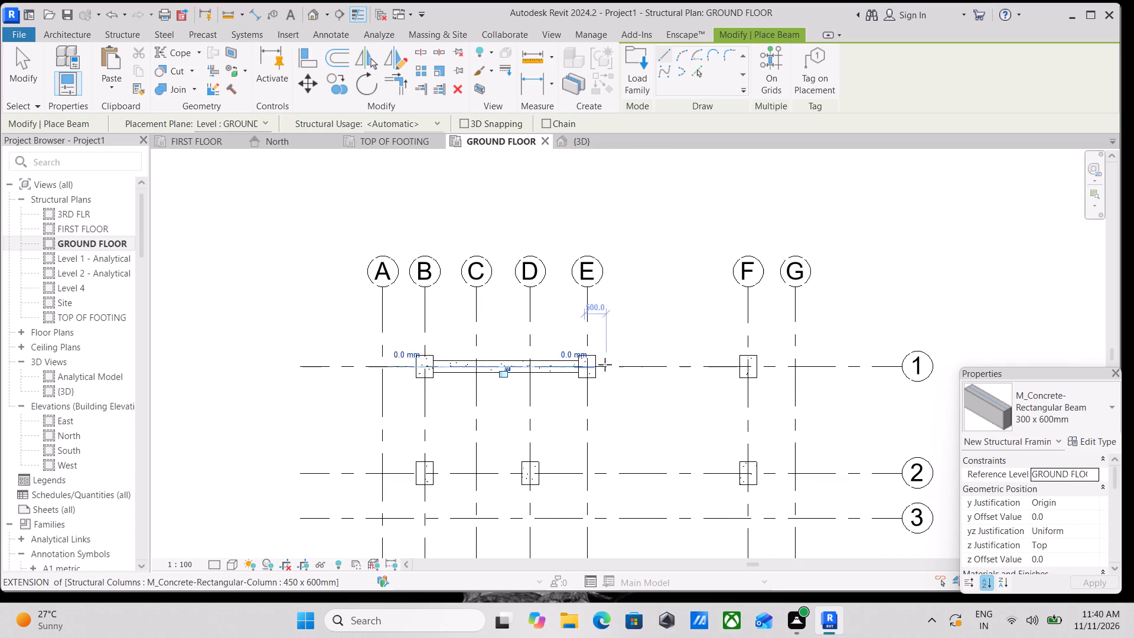
pyautogui.scroll(6, 605, 364)
pyautogui.click(593, 373)
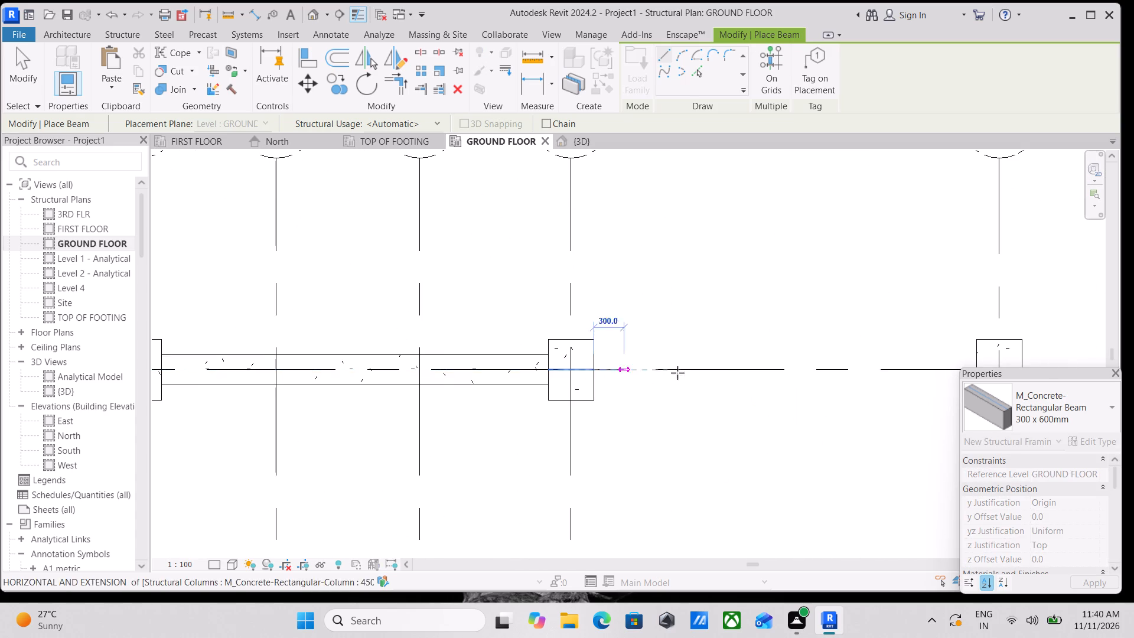
pyautogui.moveTo(771, 370); pyautogui.dragTo(535, 373, button='middle')
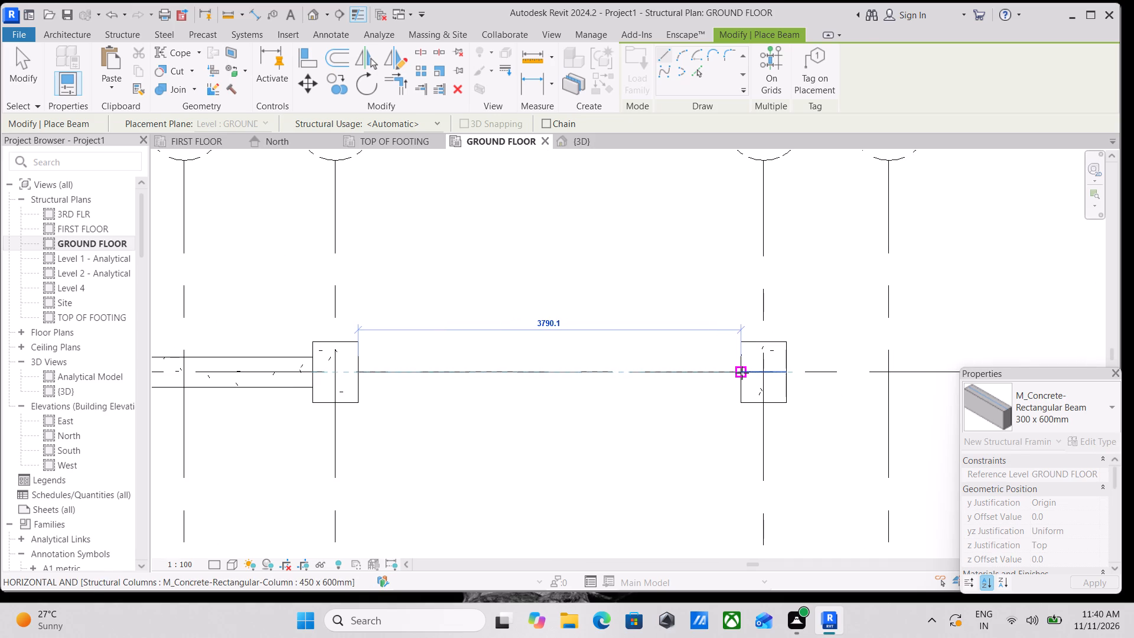
pyautogui.click(742, 373)
pyautogui.press('Escape')
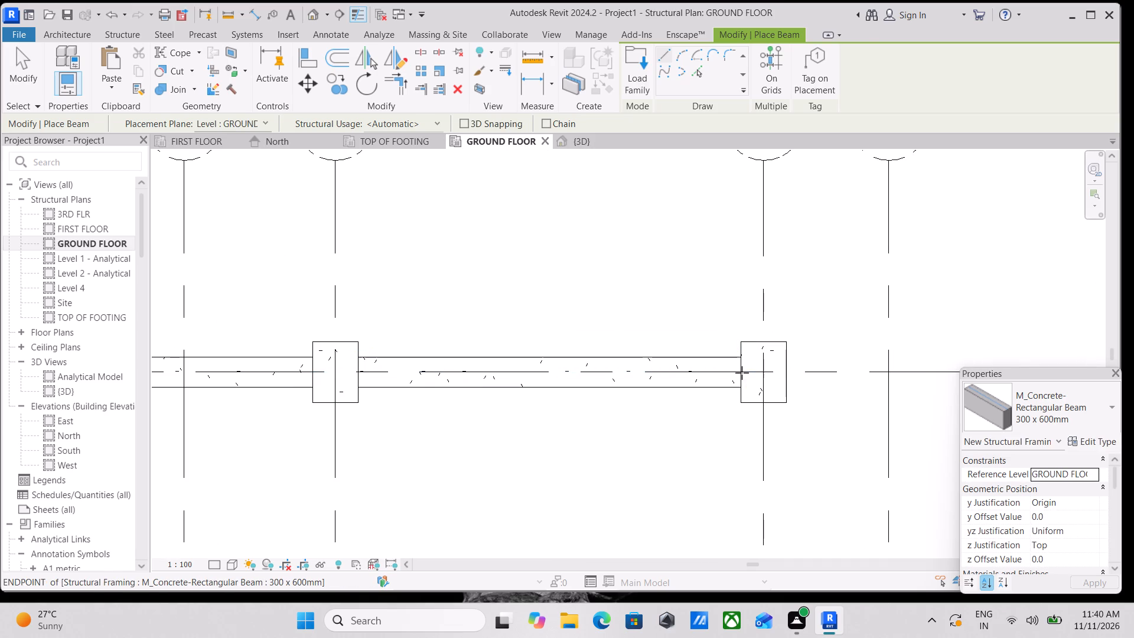
# Place a 300 x 600mm concrete beam along grid B from the column at B-1 to the column at B-2.
pyautogui.scroll(-8, 745, 379)
pyautogui.moveTo(780, 349); pyautogui.dragTo(788, 219, button='middle')
pyautogui.scroll(2, 715, 302)
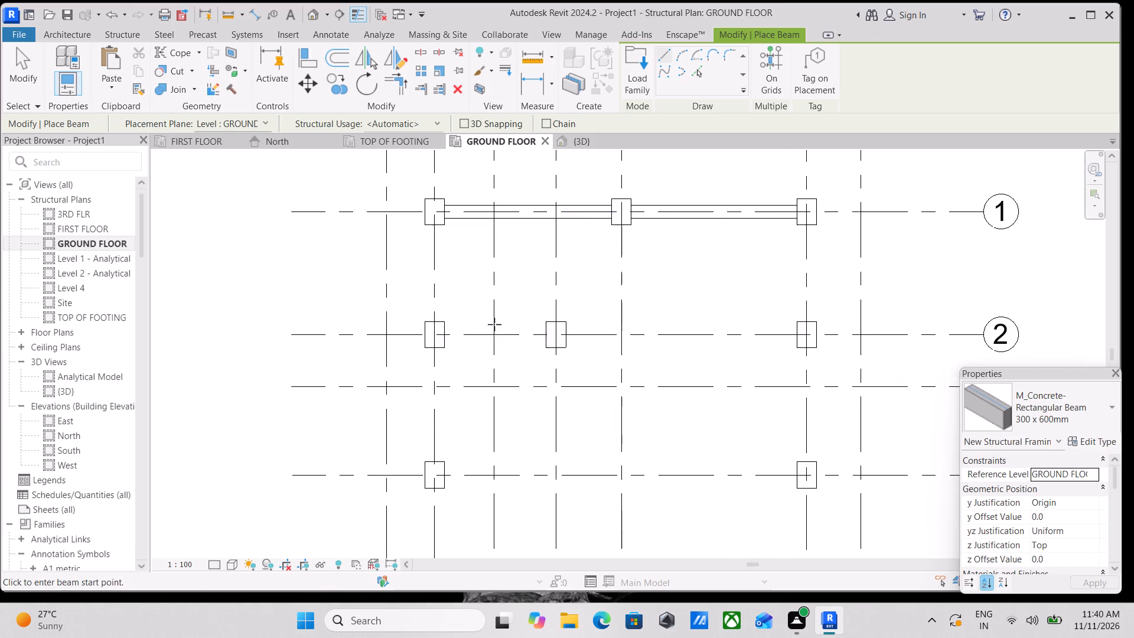
pyautogui.moveTo(509, 320); pyautogui.dragTo(737, 304, button='middle')
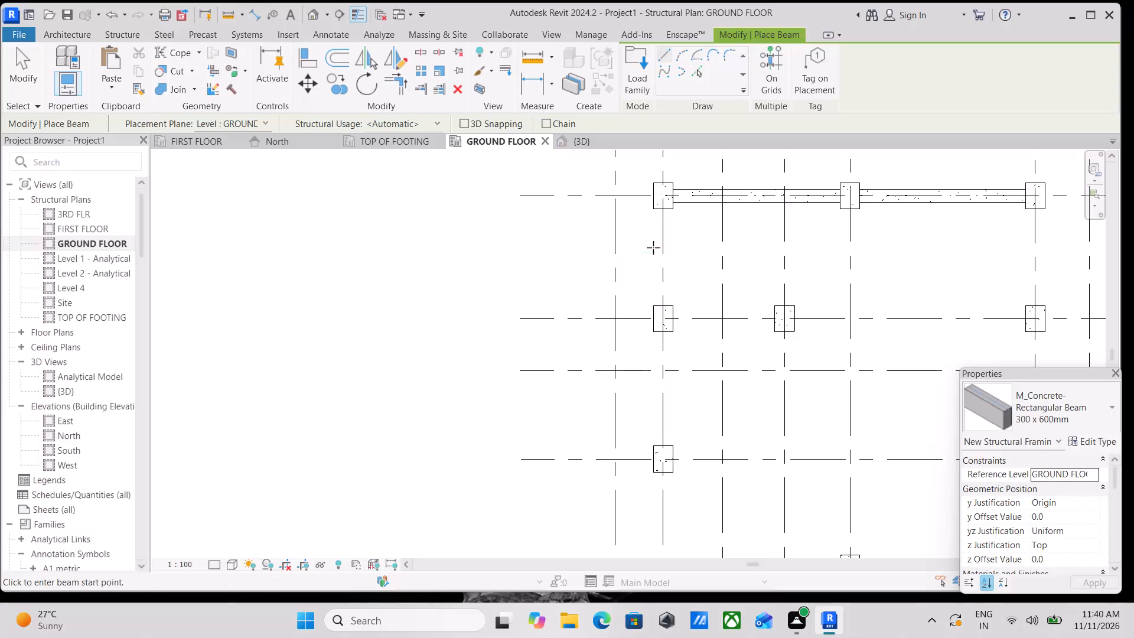
pyautogui.scroll(3, 697, 210)
pyautogui.scroll(2, 615, 203)
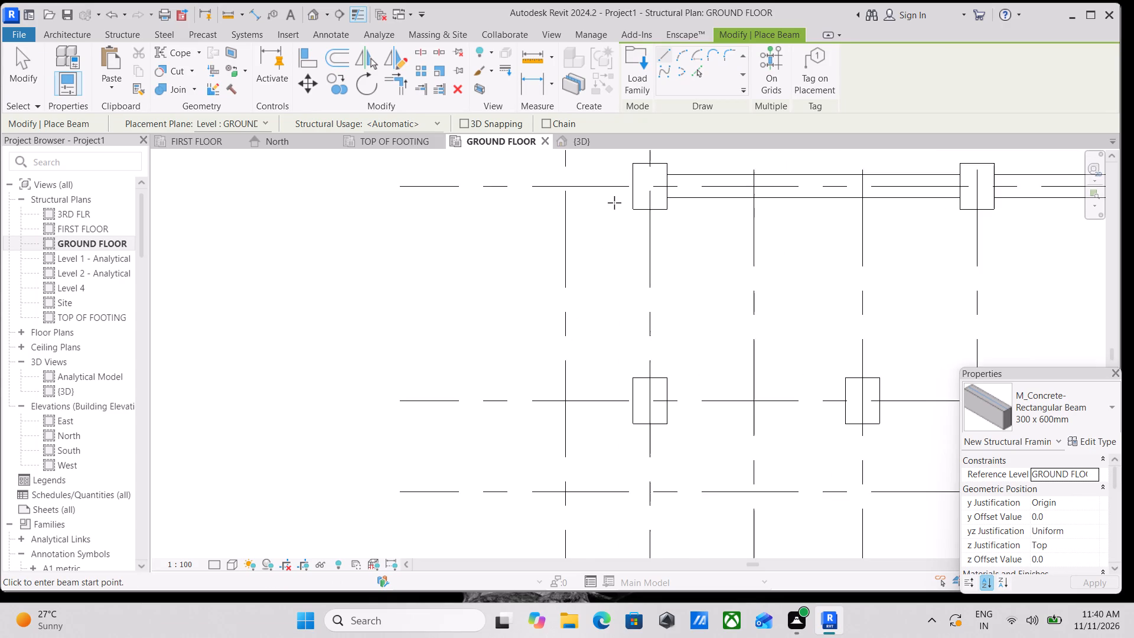
pyautogui.scroll(3, 641, 213)
pyautogui.click(663, 204)
pyautogui.moveTo(654, 403); pyautogui.dragTo(661, 226, button='middle')
pyautogui.scroll(-1, 658, 262)
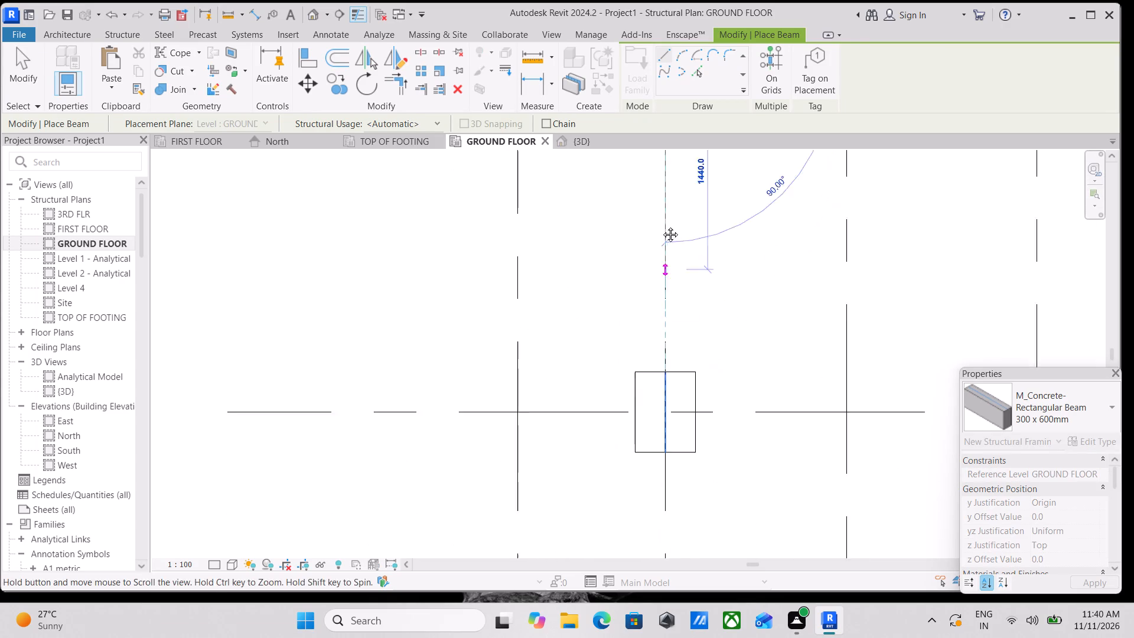
pyautogui.moveTo(661, 226); pyautogui.dragTo(661, 225, button='middle')
pyautogui.click(666, 313)
# Place a 300 x 600mm concrete beam along grid B from the column at B-2 to the column at B-4.
pyautogui.scroll(-4, 666, 313)
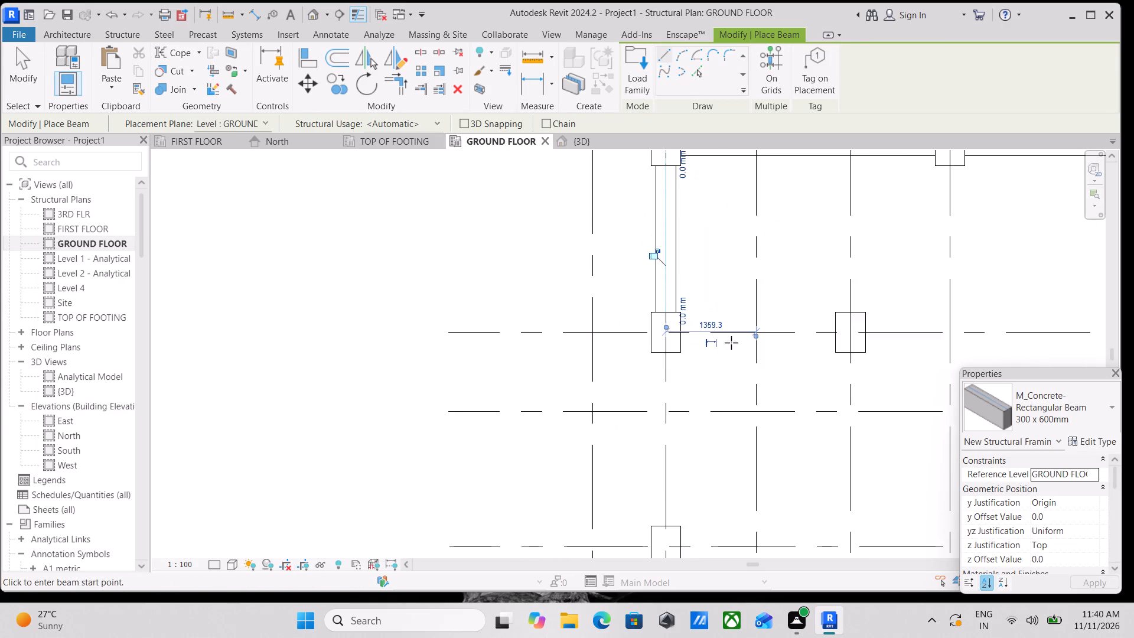
pyautogui.scroll(-3, 731, 343)
pyautogui.moveTo(721, 332); pyautogui.dragTo(697, 237, button='middle')
pyautogui.scroll(11, 679, 269)
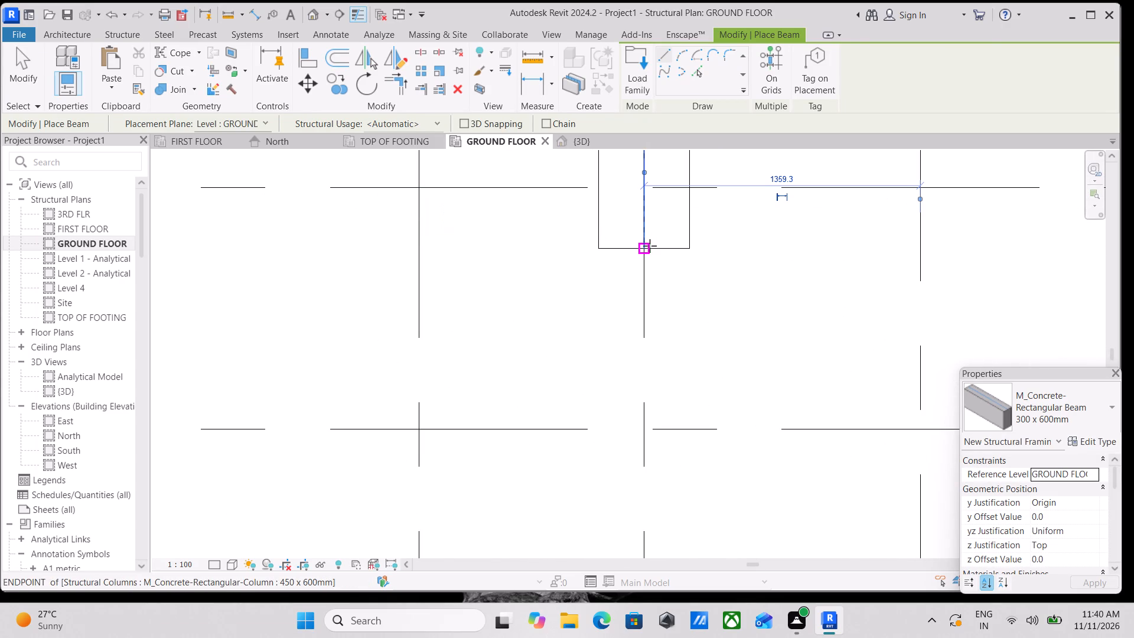
pyautogui.click(650, 248)
pyautogui.moveTo(643, 414); pyautogui.dragTo(615, 200, button='middle')
pyautogui.scroll(-1, 628, 305)
pyautogui.moveTo(594, 341); pyautogui.dragTo(617, 254, button='middle')
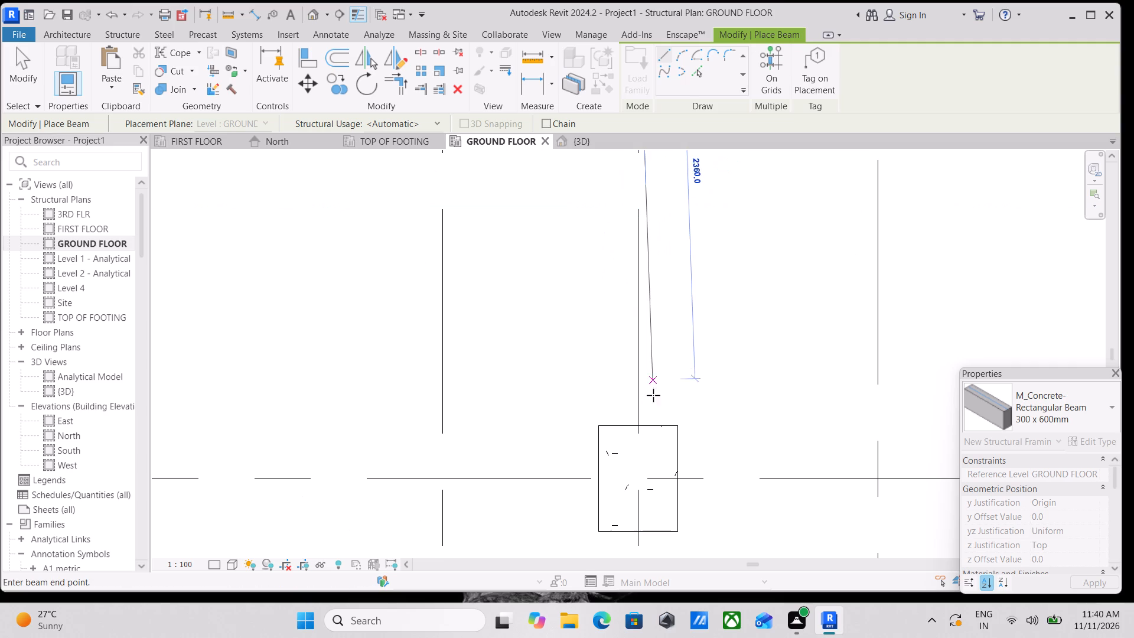
pyautogui.click(640, 428)
# Place a 300 x 600mm concrete beam along grid B from the column at B-4 to the column at B-6.
pyautogui.scroll(-7, 660, 399)
pyautogui.moveTo(682, 390); pyautogui.dragTo(676, 276, button='middle')
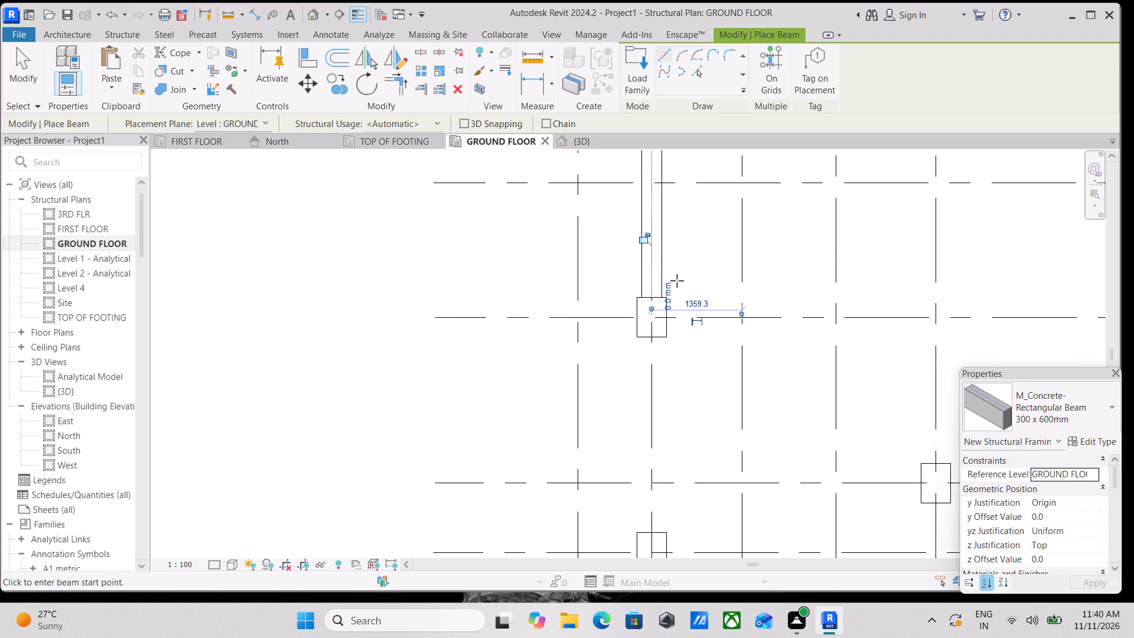
pyautogui.scroll(8, 660, 365)
pyautogui.click(641, 311)
pyautogui.moveTo(659, 454); pyautogui.dragTo(600, 269, button='middle')
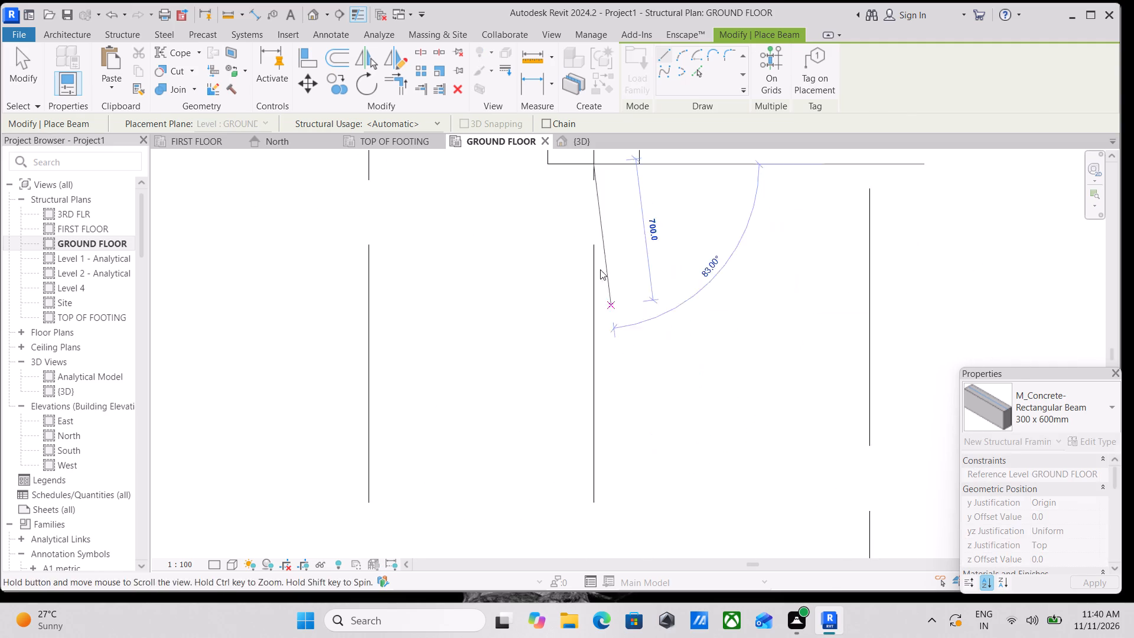
pyautogui.moveTo(600, 269); pyautogui.dragTo(601, 272, button='middle')
pyautogui.scroll(-3, 584, 393)
pyautogui.moveTo(580, 386); pyautogui.dragTo(571, 285, button='middle')
pyautogui.moveTo(585, 408); pyautogui.dragTo(569, 320, button='middle')
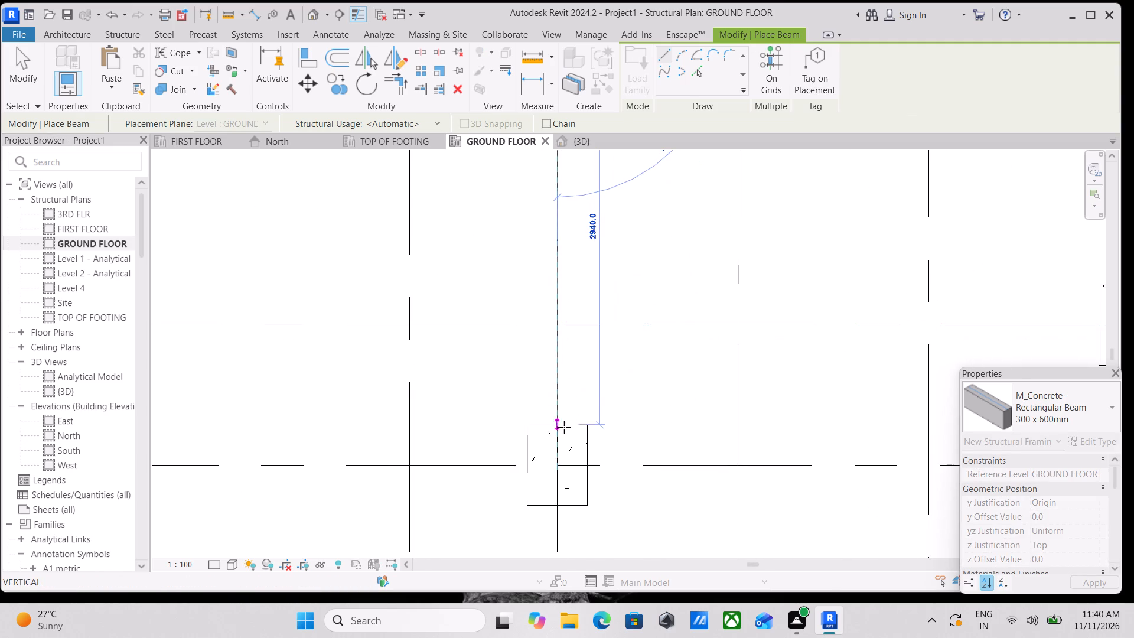
pyautogui.click(563, 428)
# Place a 300 x 600mm concrete beam along line 10 from the column at E-10 toward F-10, and end beam placement.
pyautogui.scroll(-8, 563, 428)
pyautogui.moveTo(586, 353); pyautogui.dragTo(589, 281, button='middle')
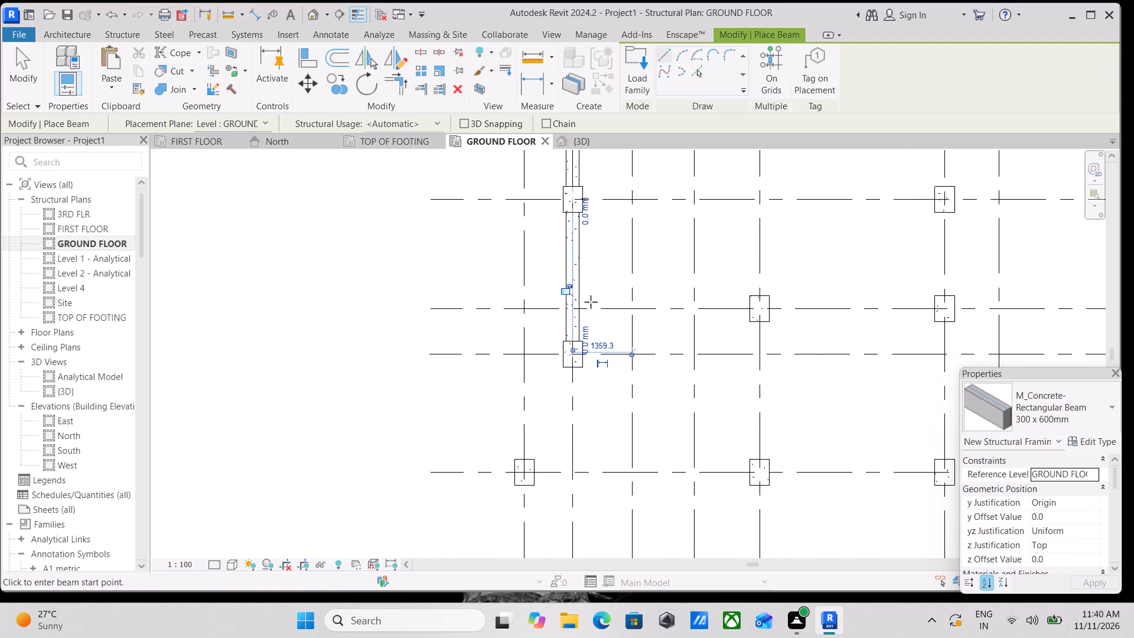
pyautogui.moveTo(583, 419); pyautogui.dragTo(594, 321, button='middle')
pyautogui.scroll(-2, 595, 384)
pyautogui.moveTo(593, 382); pyautogui.dragTo(565, 265, button='middle')
pyautogui.scroll(1, 605, 389)
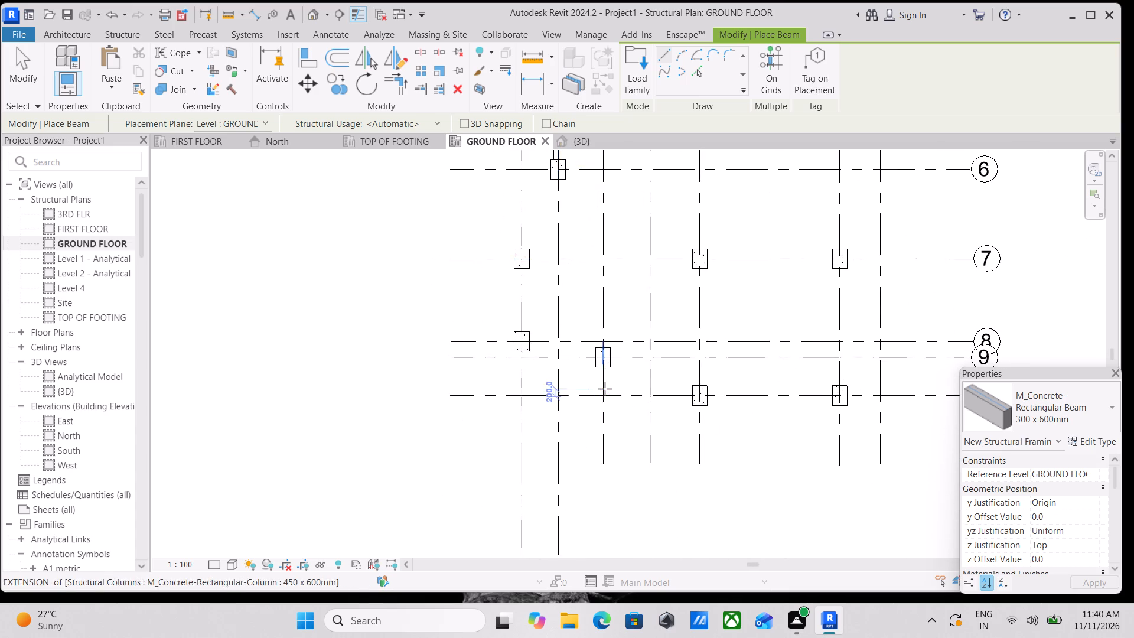
pyautogui.scroll(1, 605, 389)
pyautogui.moveTo(676, 389); pyautogui.dragTo(467, 398, button='middle')
pyautogui.moveTo(638, 395); pyautogui.dragTo(524, 434, button='middle')
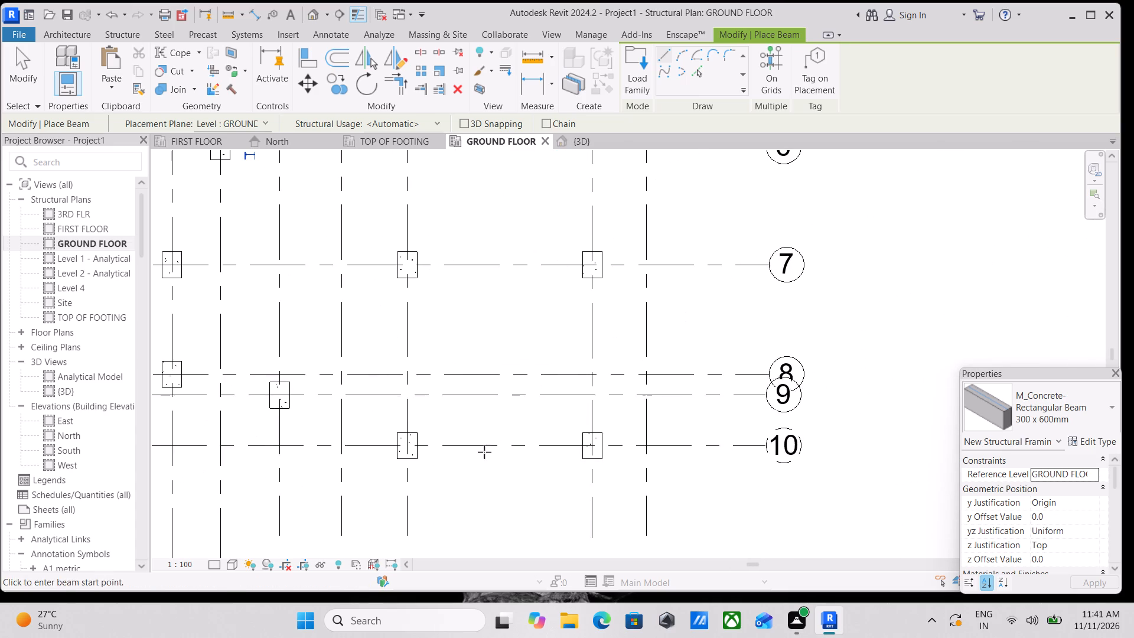
pyautogui.scroll(10, 471, 448)
pyautogui.click(359, 444)
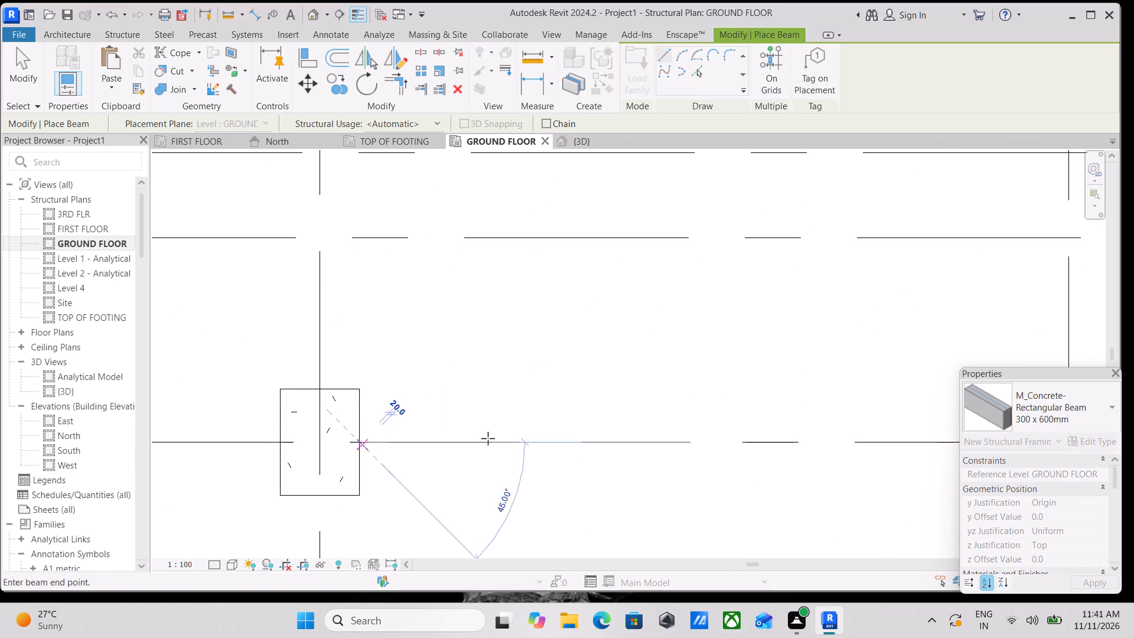
pyautogui.moveTo(666, 447); pyautogui.dragTo(438, 435, button='middle')
pyautogui.moveTo(698, 437); pyautogui.dragTo(616, 435, button='middle')
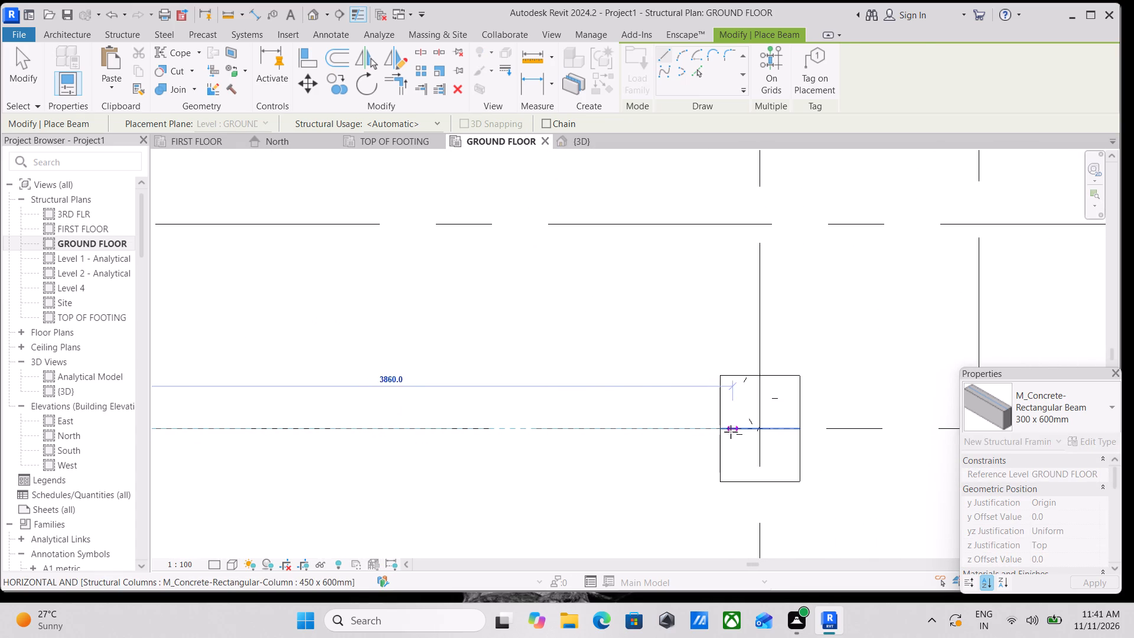
pyautogui.click(715, 429)
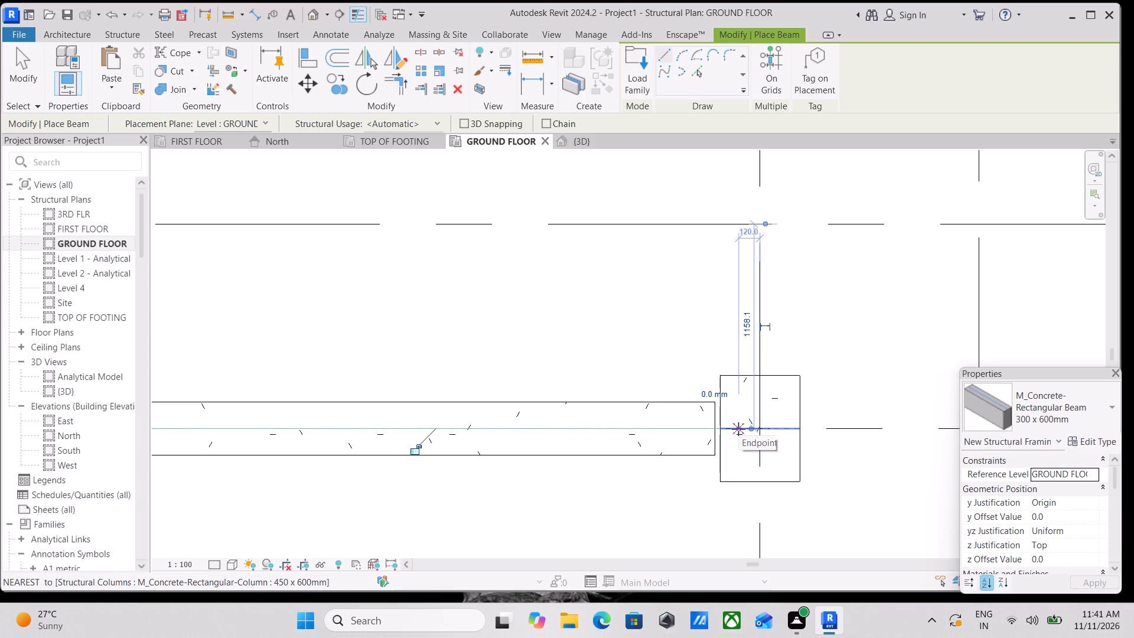
pyautogui.press('Escape')
pyautogui.press('Escape')
pyautogui.press('Escape')
# Extend the F-side end of the line 10 beam to meet the face of the column at F-10.
pyautogui.scroll(3, 711, 466)
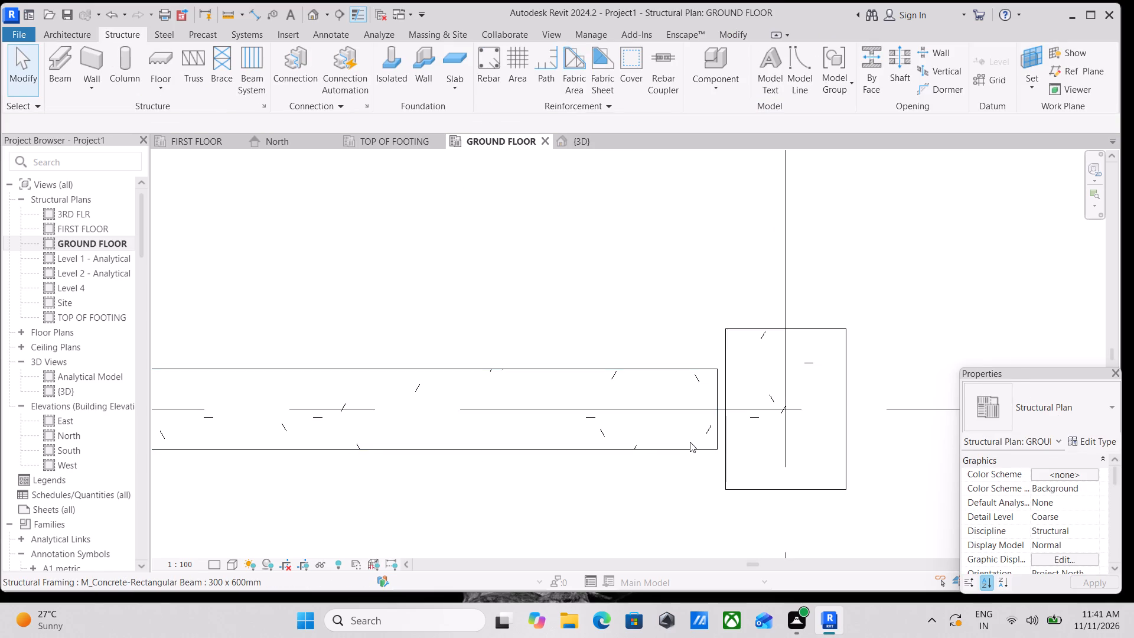
pyautogui.click(690, 447)
pyautogui.scroll(3, 712, 415)
pyautogui.moveTo(718, 403); pyautogui.dragTo(729, 403)
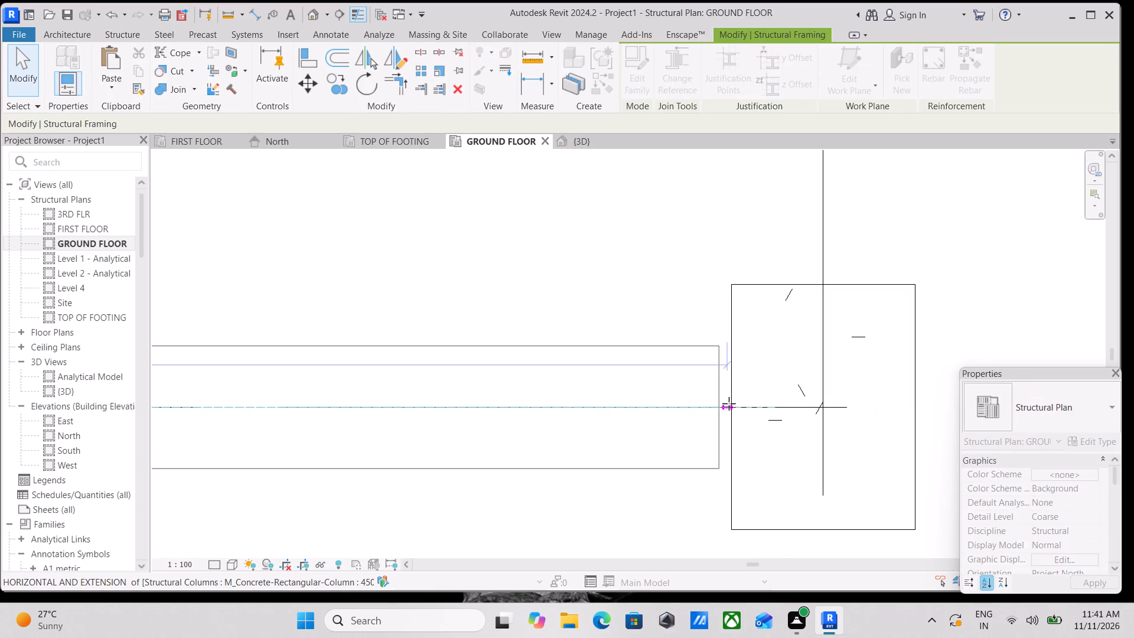
pyautogui.moveTo(729, 403); pyautogui.dragTo(737, 405)
pyautogui.scroll(-5, 737, 405)
pyautogui.press('Escape')
# Place a 300 x 600mm concrete beam along grid F from the column at F-10 to the column at F-7.
pyautogui.moveTo(774, 389); pyautogui.dragTo(765, 432, button='middle')
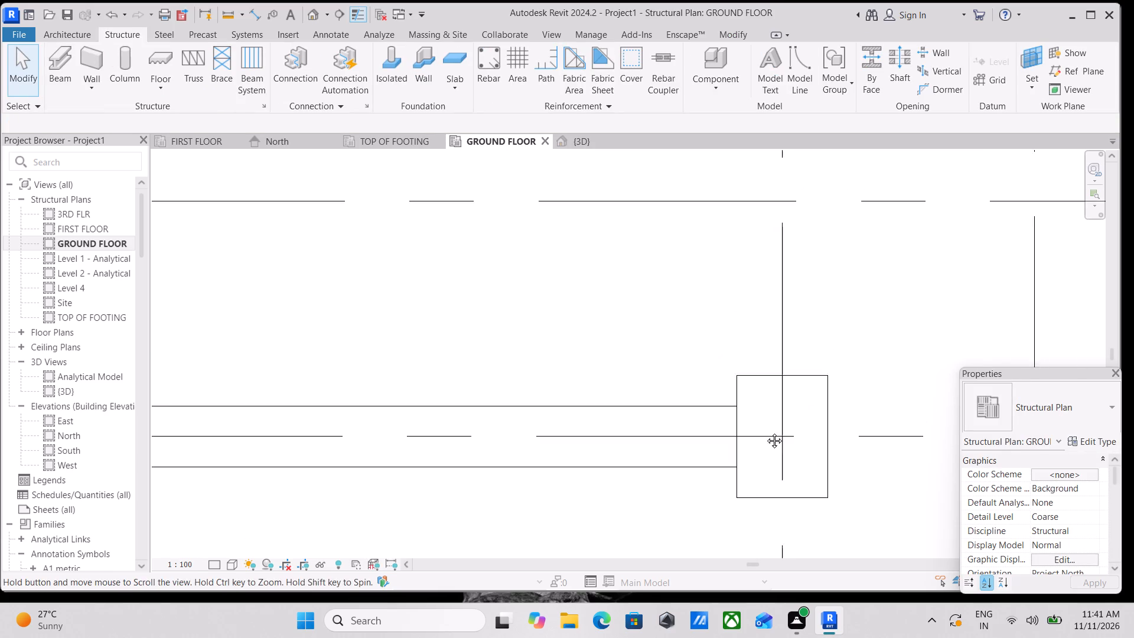
pyautogui.moveTo(765, 432); pyautogui.dragTo(764, 435, button='middle')
pyautogui.scroll(-1, 764, 418)
pyautogui.moveTo(764, 428); pyautogui.dragTo(771, 490, button='middle')
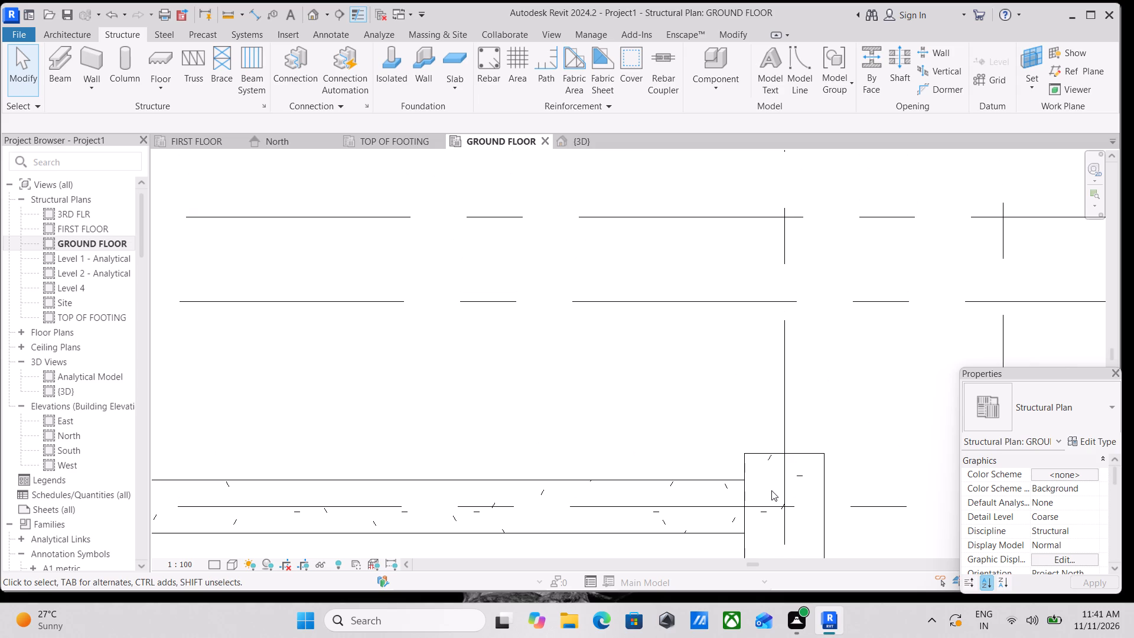
pyautogui.write('BM')
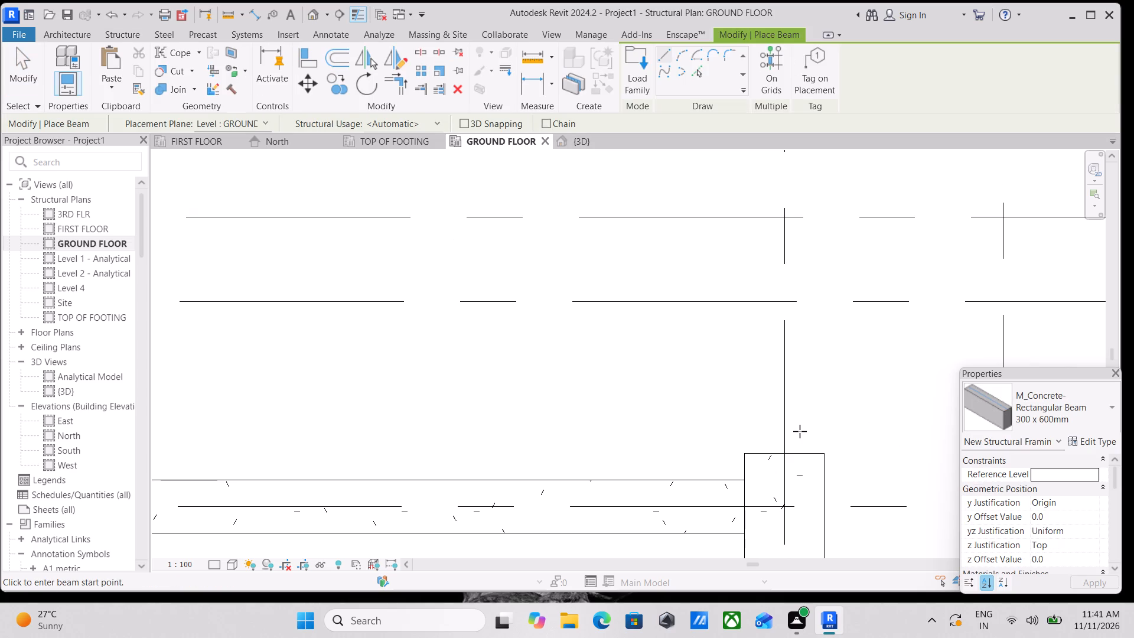
pyautogui.scroll(-8, 800, 431)
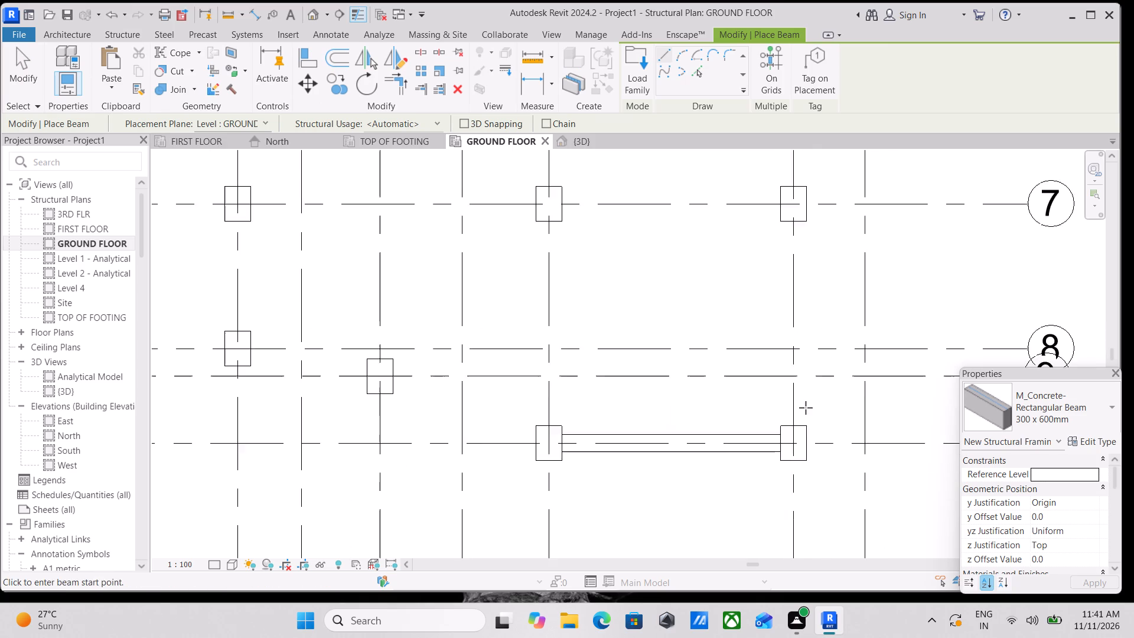
pyautogui.moveTo(806, 408); pyautogui.dragTo(819, 471, button='middle')
pyautogui.scroll(6, 808, 477)
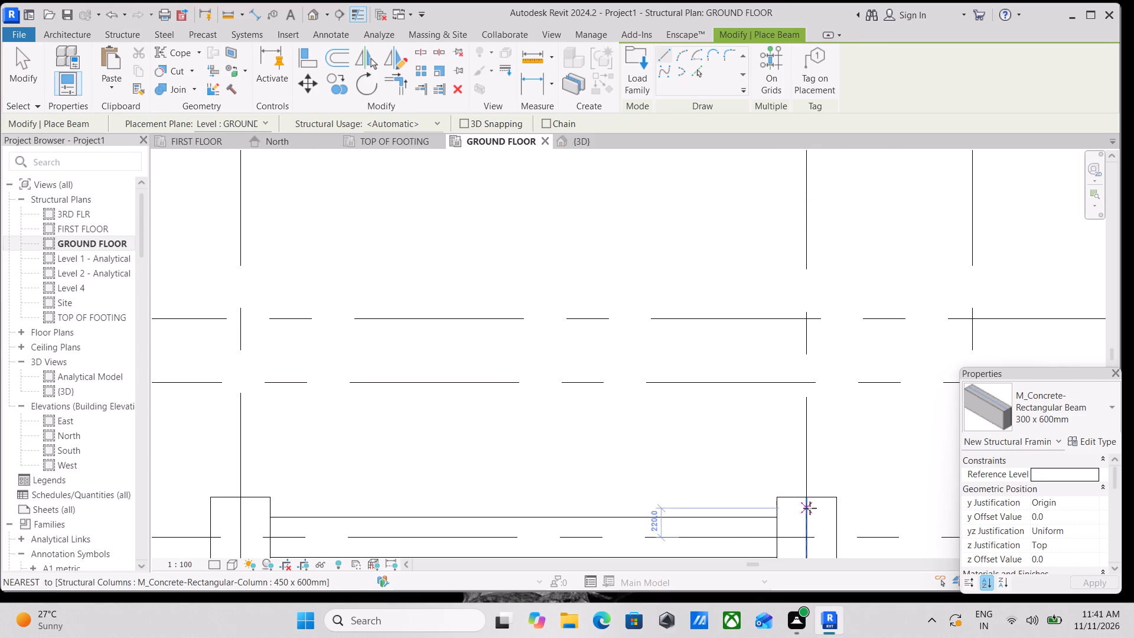
pyautogui.click(807, 497)
pyautogui.moveTo(806, 346); pyautogui.dragTo(820, 529, button='middle')
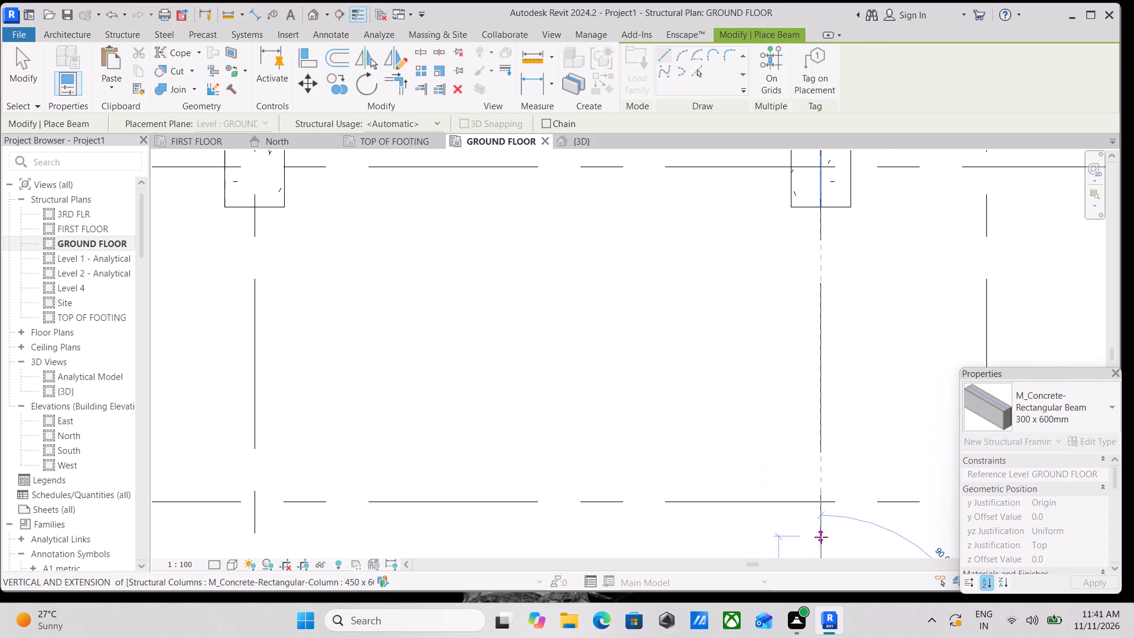
pyautogui.moveTo(839, 328); pyautogui.dragTo(821, 444, button='middle')
pyautogui.click(801, 319)
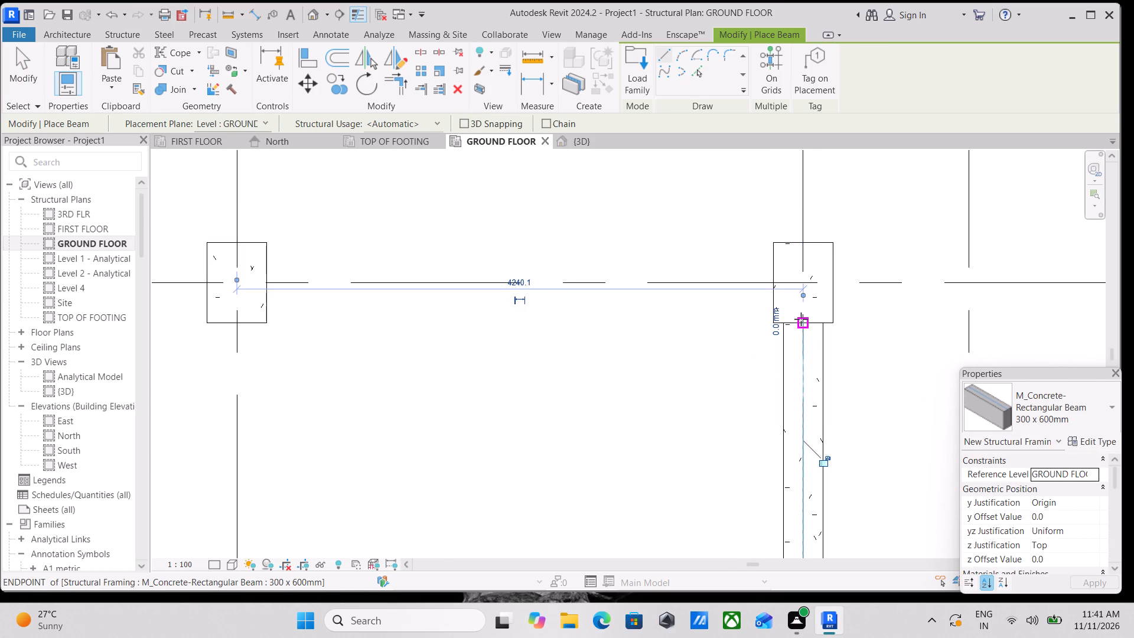
# Place a 300 x 600mm concrete beam along grid F from the column at F-7 to the column at F-5.
pyautogui.scroll(-3, 801, 319)
pyautogui.scroll(-2, 895, 385)
pyautogui.moveTo(889, 390); pyautogui.dragTo(888, 542, button='middle')
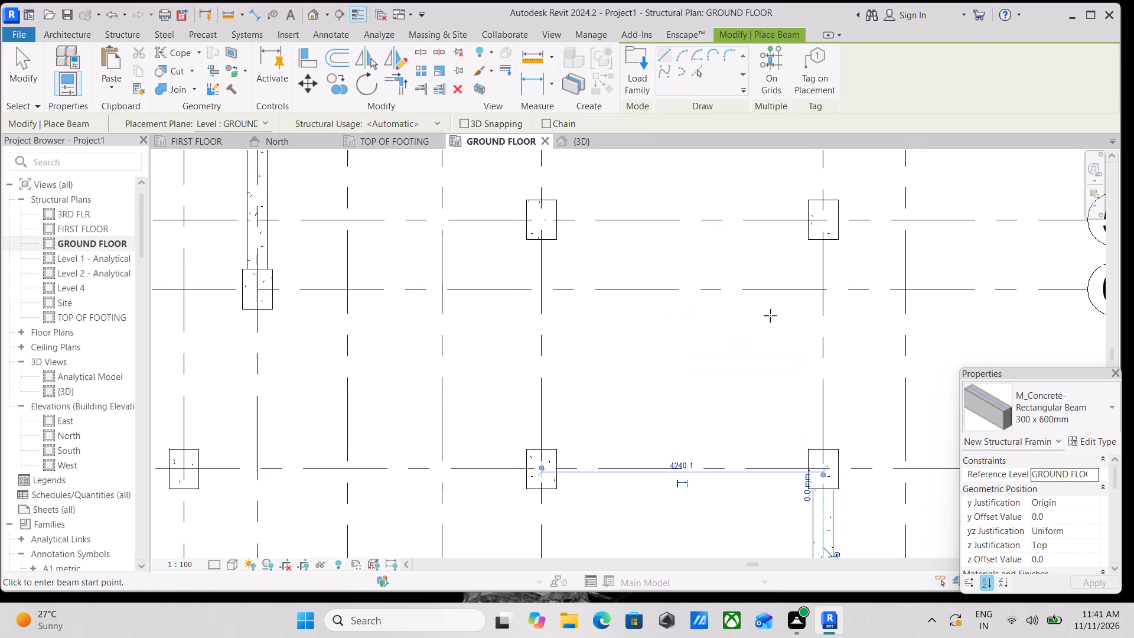
pyautogui.scroll(-8, 783, 342)
pyautogui.moveTo(823, 340); pyautogui.dragTo(856, 484, button='middle')
pyautogui.scroll(4, 852, 492)
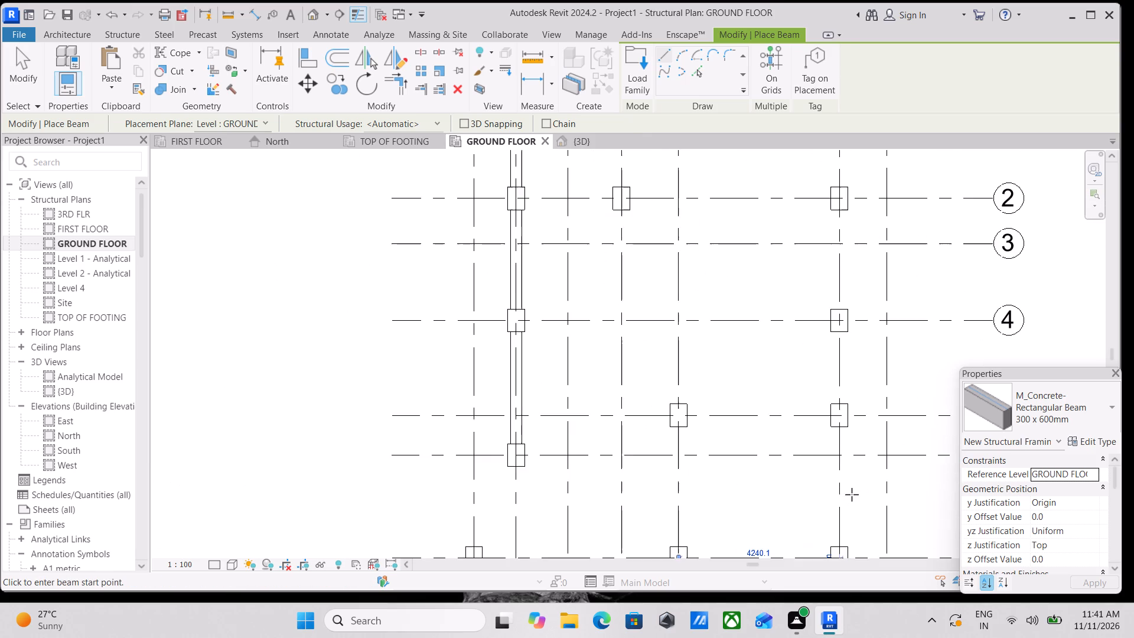
pyautogui.moveTo(830, 441); pyautogui.dragTo(770, 314, button='middle')
pyautogui.scroll(7, 777, 396)
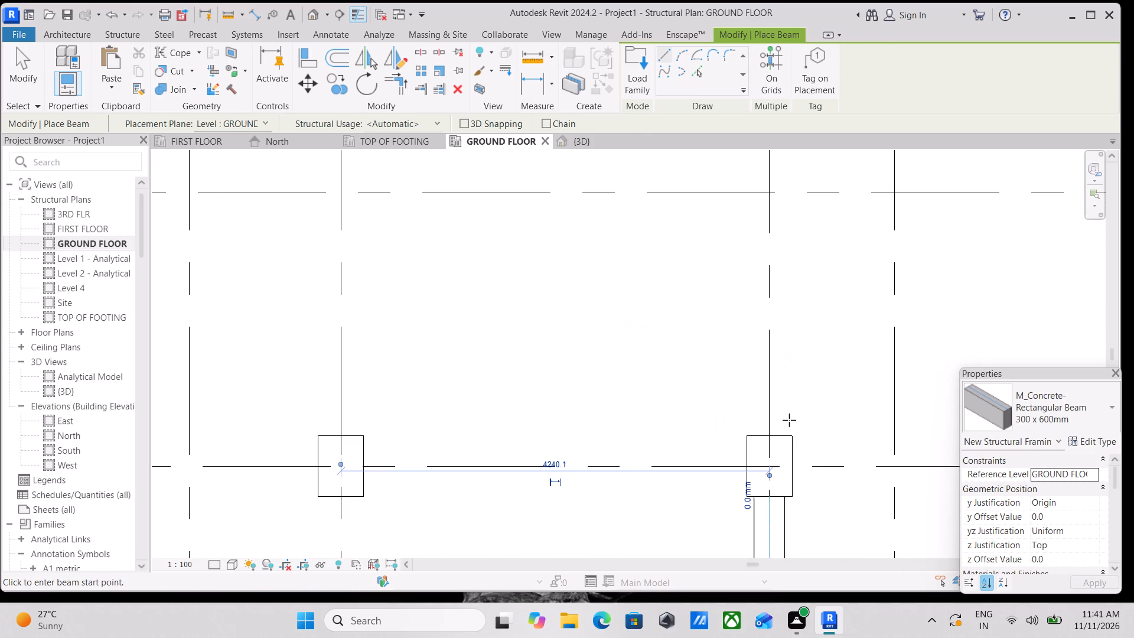
pyautogui.scroll(3, 788, 425)
pyautogui.click(760, 443)
pyautogui.moveTo(762, 359); pyautogui.dragTo(769, 517, button='middle')
pyautogui.scroll(-3, 751, 379)
pyautogui.moveTo(748, 375); pyautogui.dragTo(819, 532, button='middle')
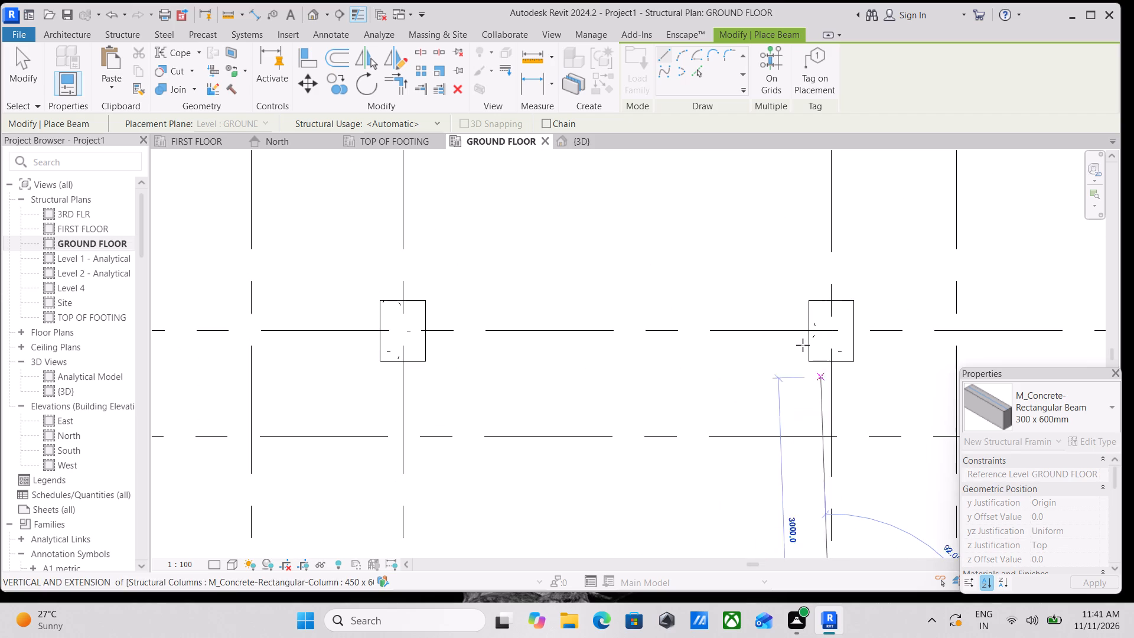
pyautogui.click(833, 358)
# Place a 300 x 600mm concrete beam along grid F from the column at F-5 to the column at F-4.
pyautogui.scroll(-3, 877, 388)
pyautogui.moveTo(875, 389); pyautogui.dragTo(859, 515, button='middle')
pyautogui.scroll(7, 833, 469)
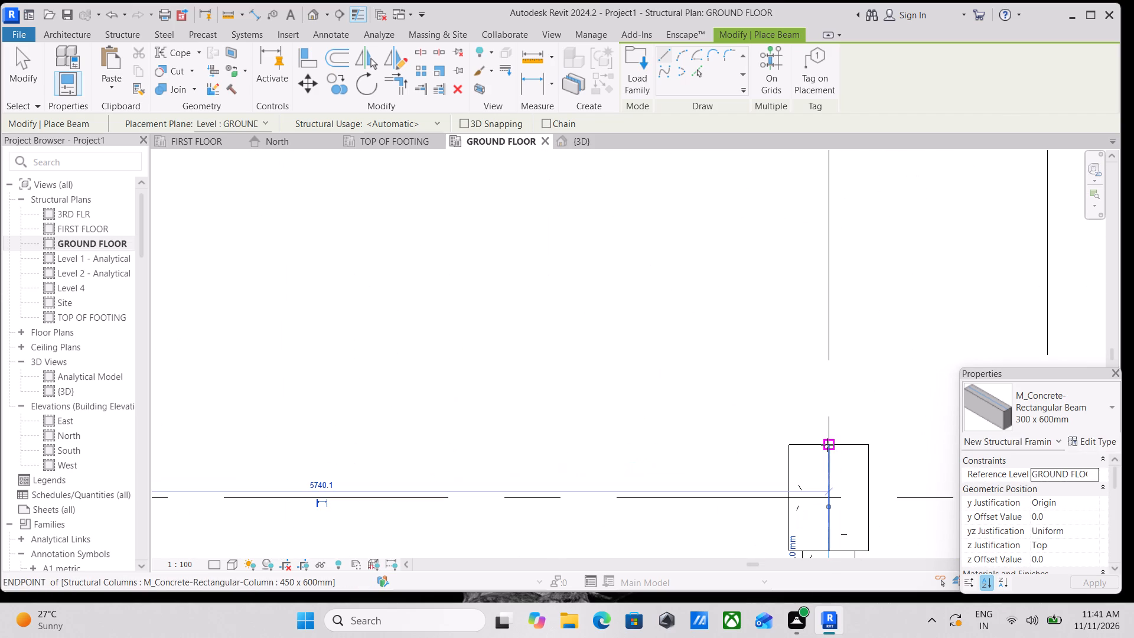
pyautogui.click(827, 445)
pyautogui.moveTo(820, 263); pyautogui.dragTo(825, 456, button='middle')
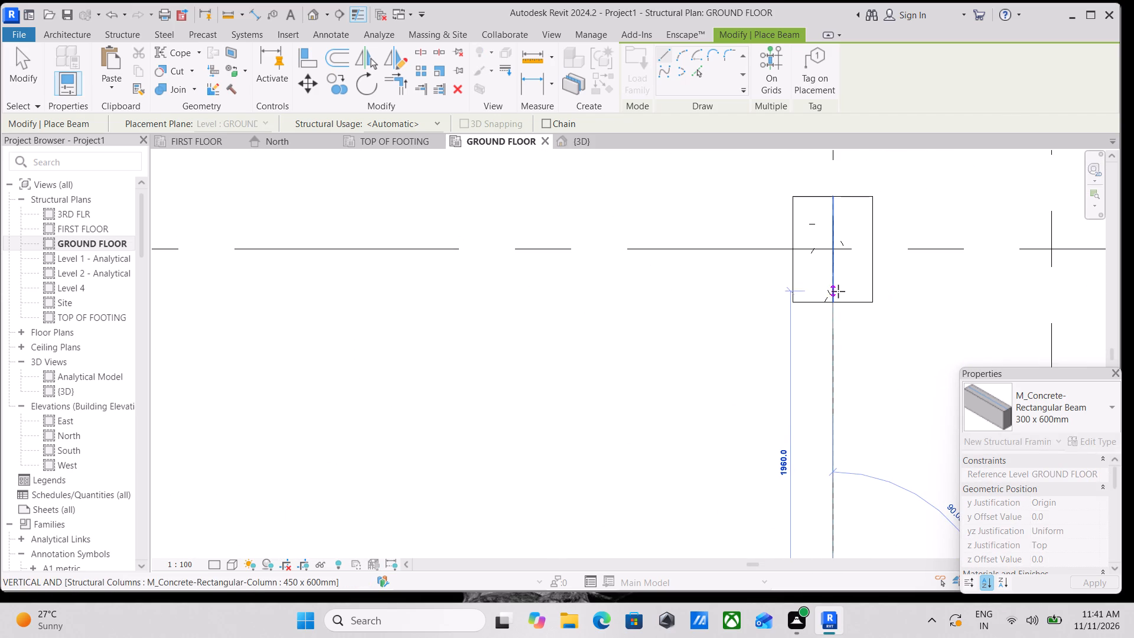
pyautogui.click(834, 300)
# Place a 300 x 600mm concrete beam along grid F from the column at F-4 to the column at F-2.
pyautogui.scroll(-3, 840, 314)
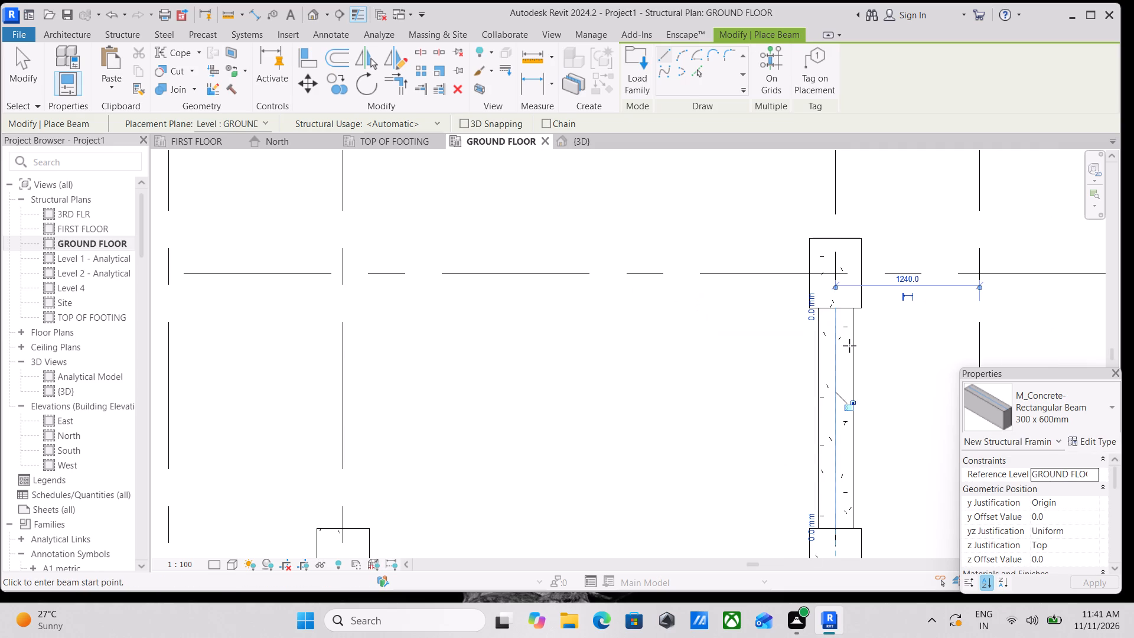
pyautogui.moveTo(855, 347); pyautogui.dragTo(845, 482, button='middle')
pyautogui.scroll(2, 814, 366)
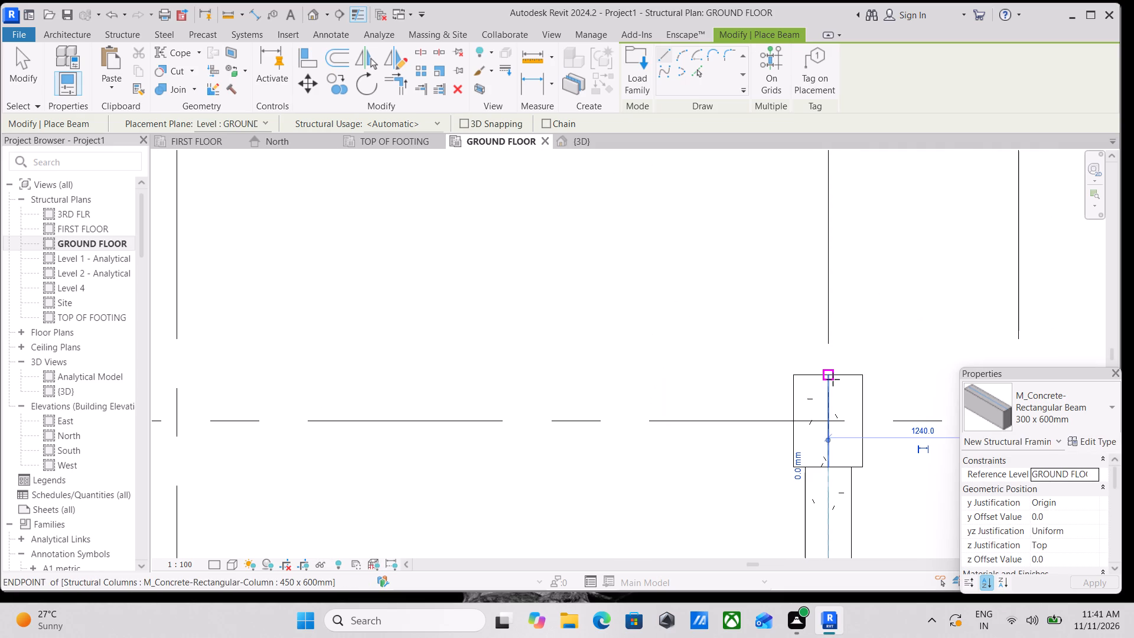
pyautogui.click(834, 380)
pyautogui.moveTo(830, 330); pyautogui.dragTo(842, 526, button='middle')
pyautogui.scroll(-2, 842, 291)
pyautogui.moveTo(839, 295); pyautogui.dragTo(836, 392, button='middle')
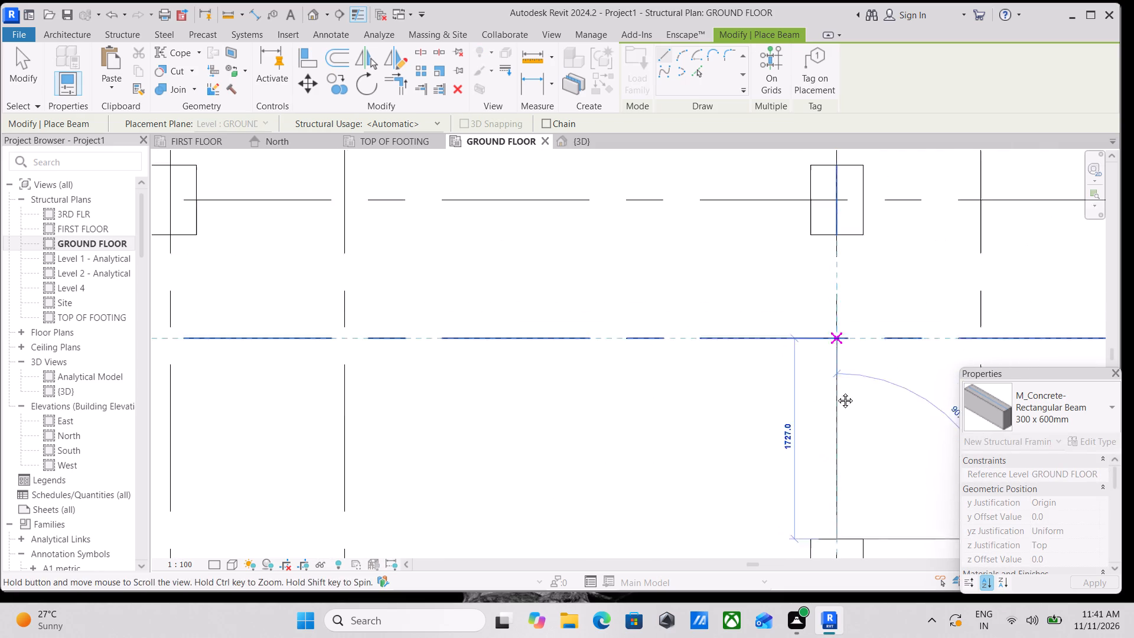
pyautogui.moveTo(836, 392); pyautogui.dragTo(840, 417, button='middle')
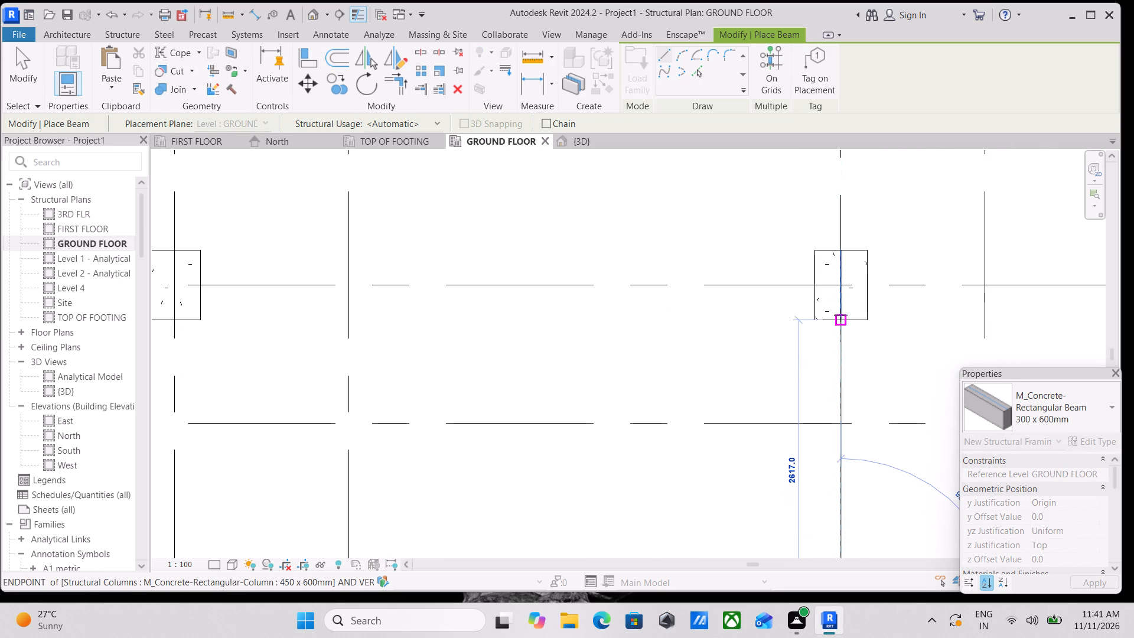
pyautogui.click(840, 315)
# Place a 300 x 600mm concrete beam along grid F from the column at F-2 to the column at F-1.
pyautogui.scroll(-7, 840, 318)
pyautogui.moveTo(873, 321); pyautogui.dragTo(881, 444, button='middle')
pyautogui.scroll(3, 861, 382)
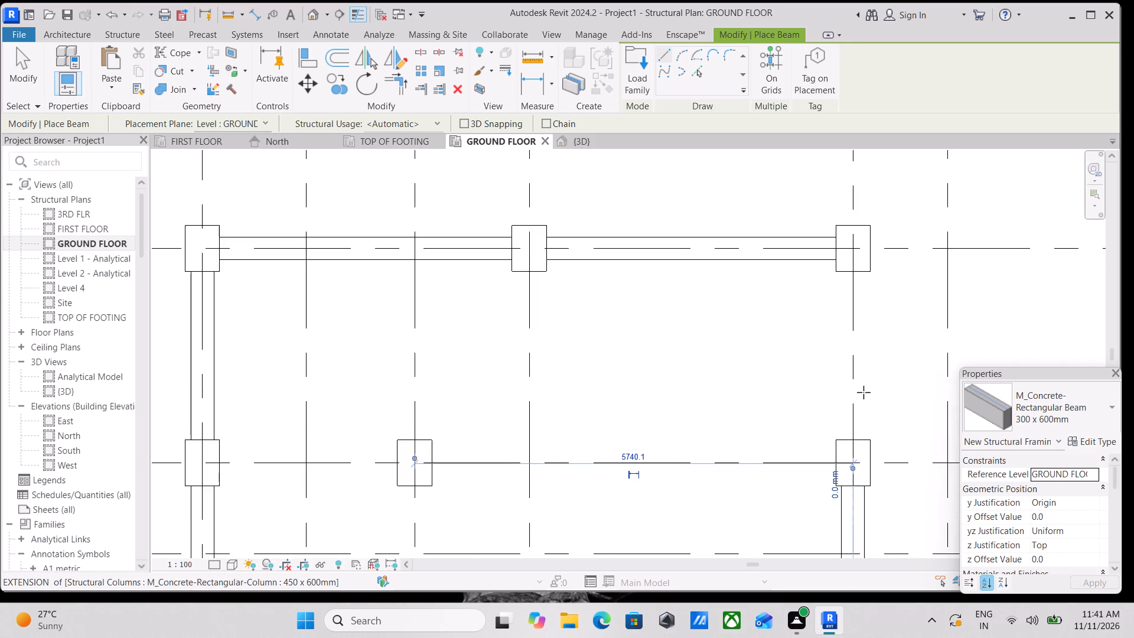
pyautogui.scroll(7, 863, 392)
pyautogui.click(838, 447)
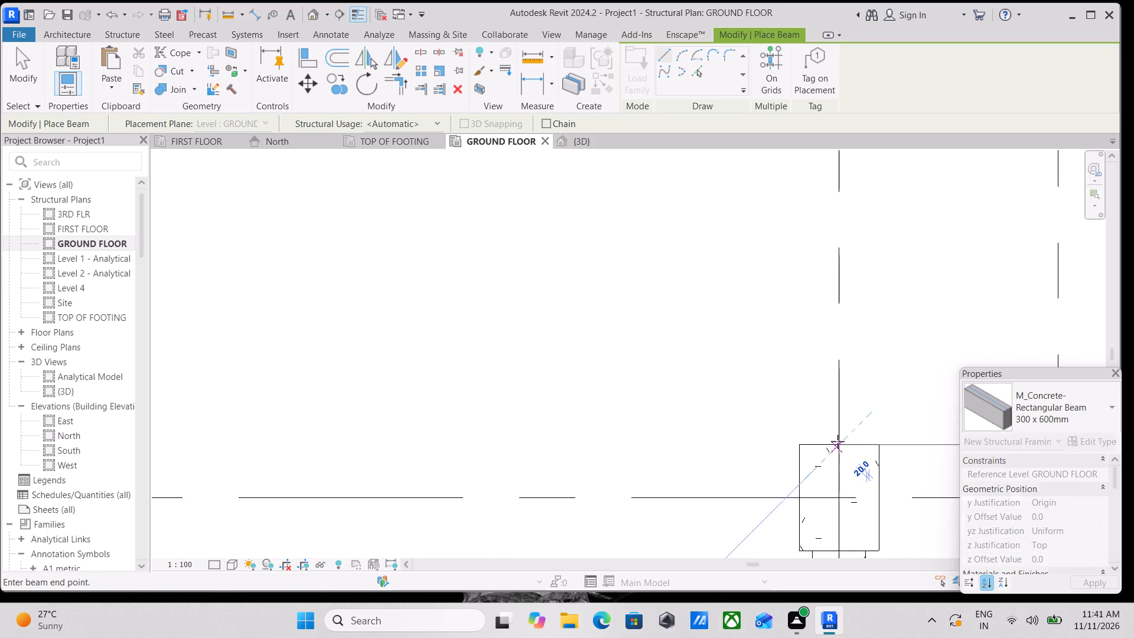
pyautogui.moveTo(843, 285); pyautogui.dragTo(861, 451, button='middle')
pyautogui.scroll(-1, 872, 290)
pyautogui.moveTo(872, 290); pyautogui.dragTo(857, 381, button='middle')
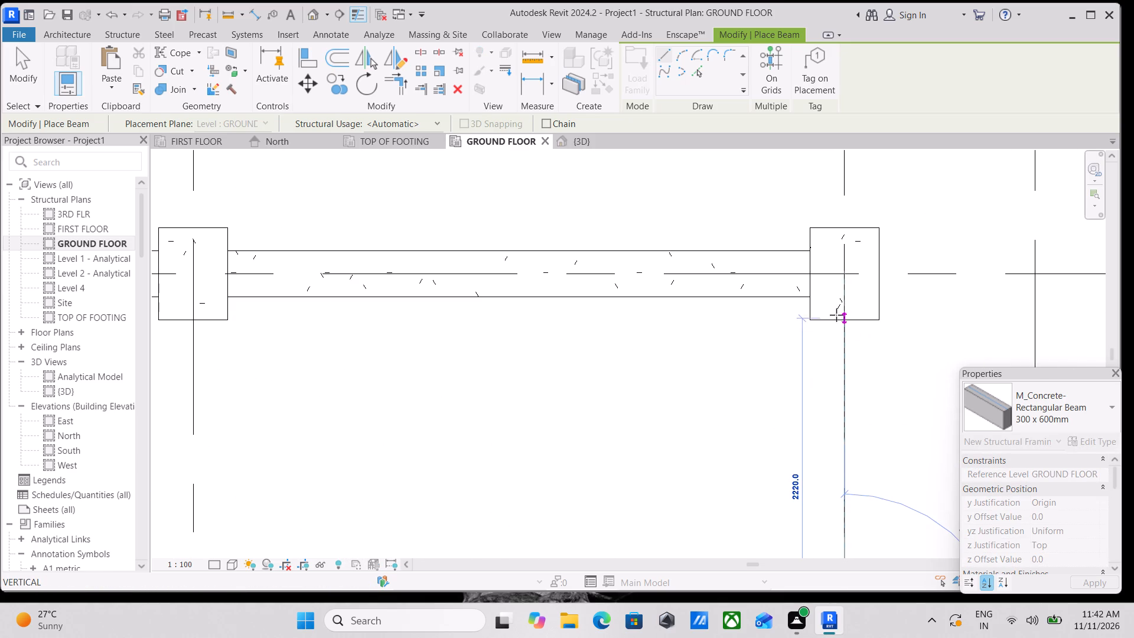
pyautogui.click(843, 317)
# Place a 300 x 600mm concrete beam along line 2 from the column at B-2 to the column at D-2.
pyautogui.scroll(-3, 843, 317)
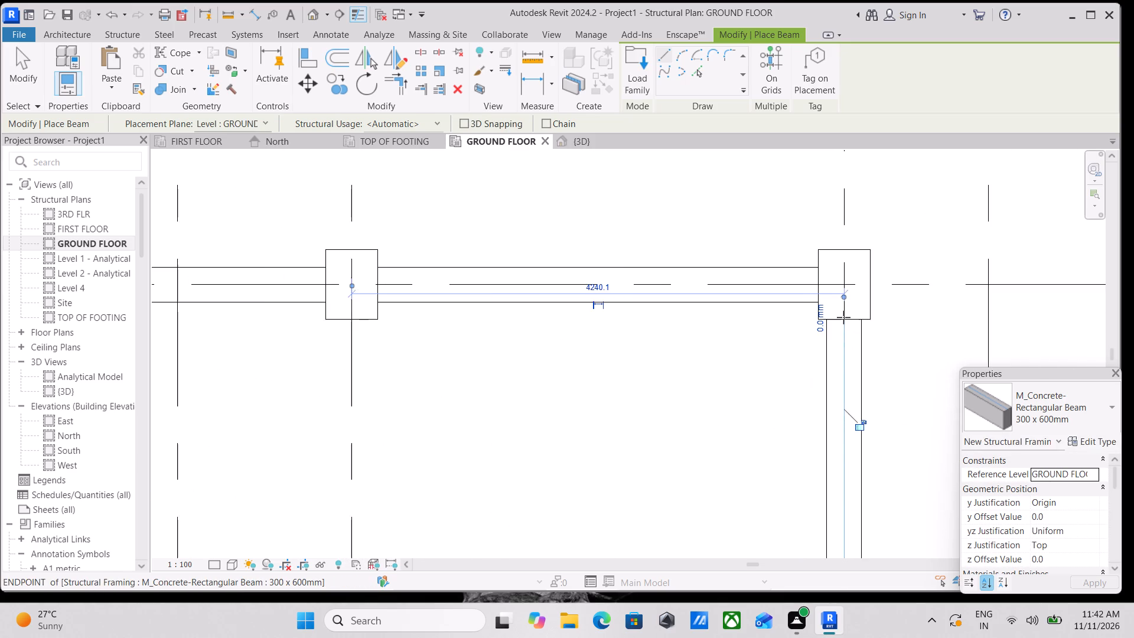
pyautogui.scroll(-8, 843, 317)
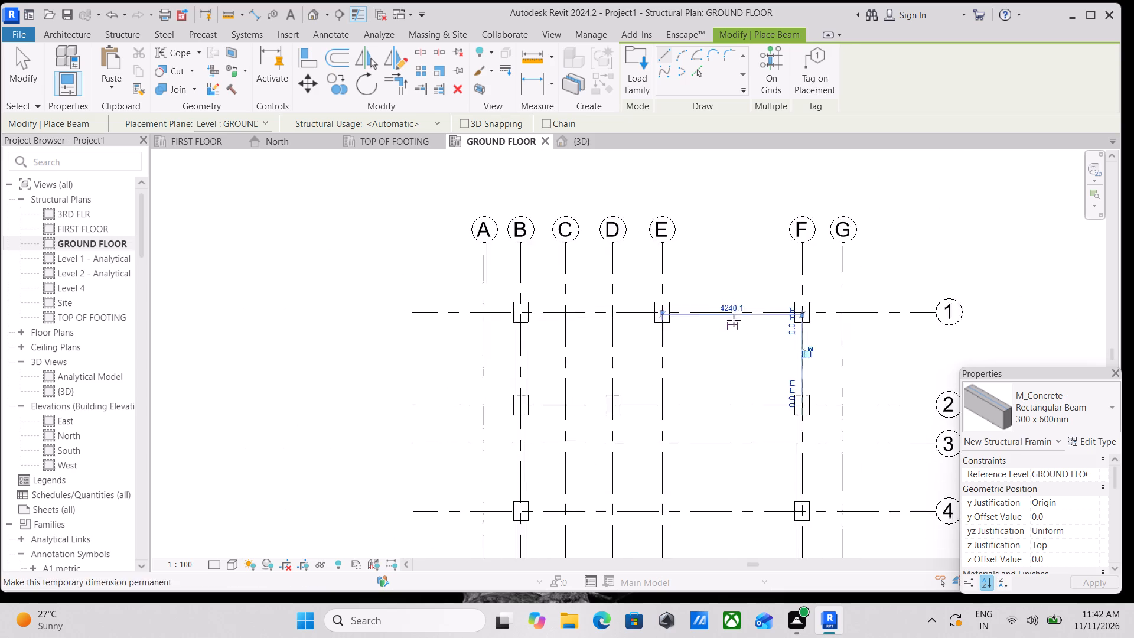
pyautogui.moveTo(739, 314); pyautogui.dragTo(804, 246, button='middle')
pyautogui.scroll(4, 666, 331)
pyautogui.scroll(4, 556, 342)
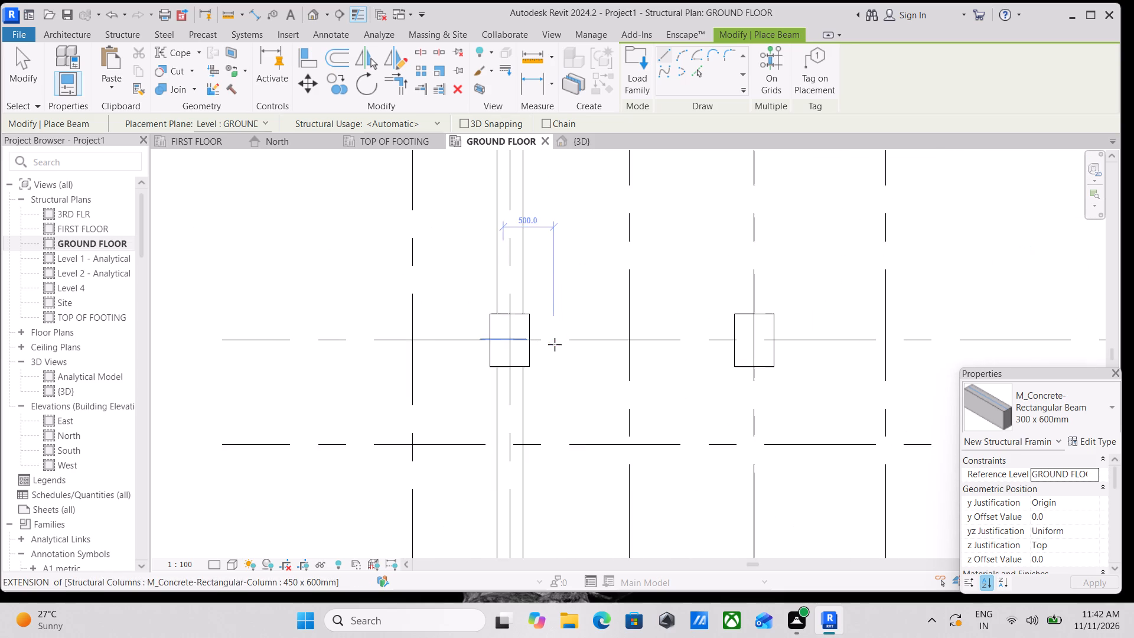
pyautogui.scroll(3, 546, 343)
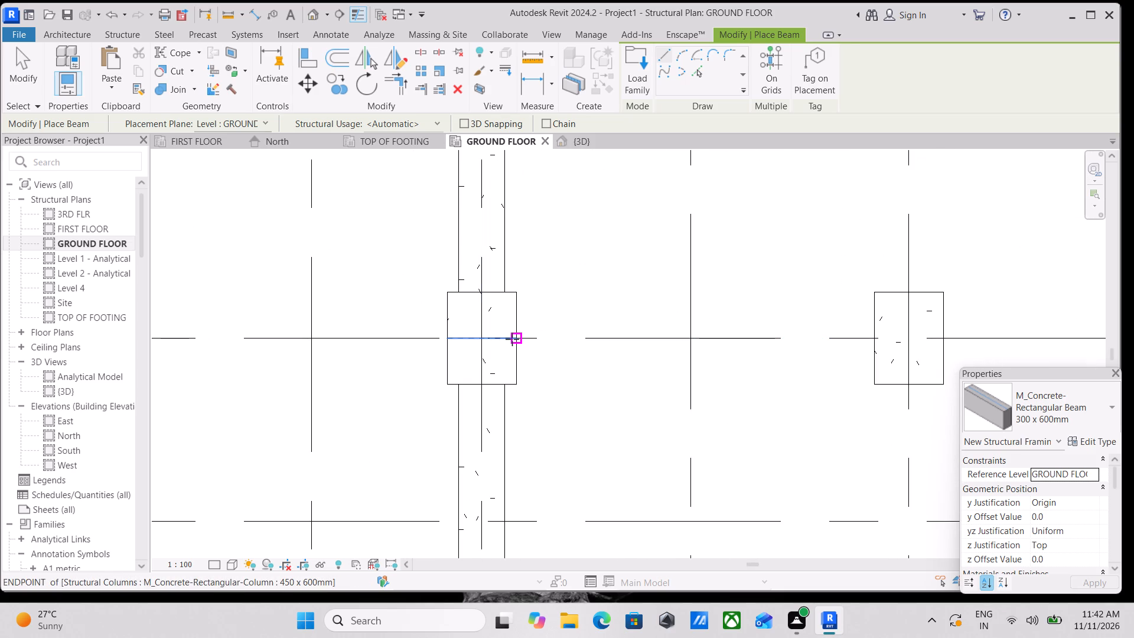
pyautogui.click(512, 339)
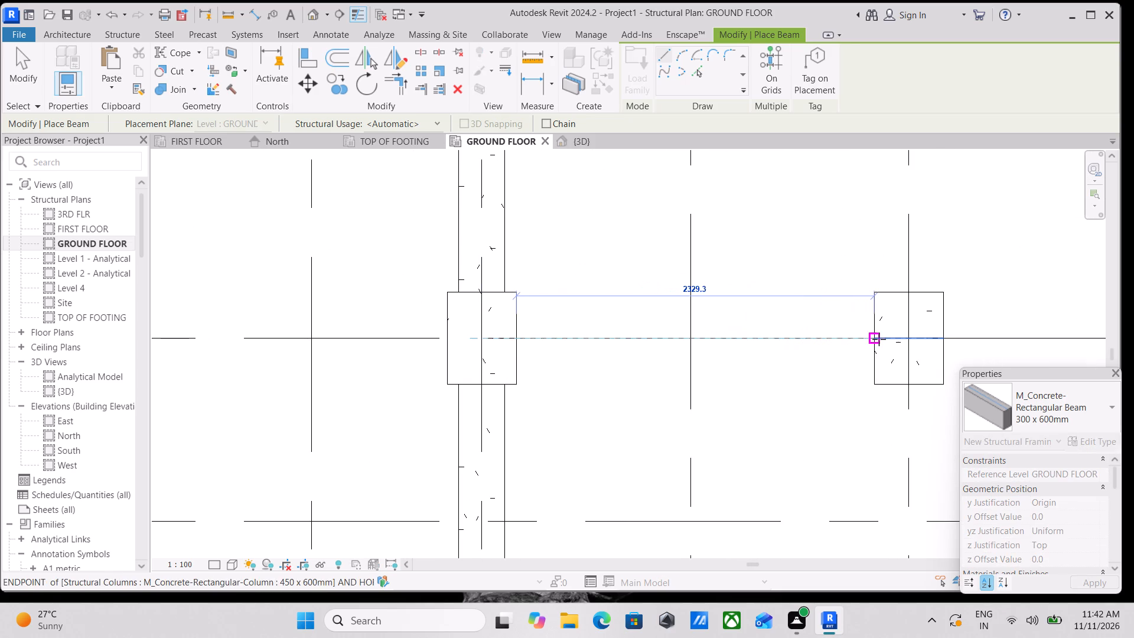
pyautogui.click(879, 339)
pyautogui.scroll(-8, 879, 339)
pyautogui.press('Escape')
# Place a 300 x 600mm concrete beam along line 2 from the column at F-2 to the column at D-2.
pyautogui.scroll(-2, 914, 283)
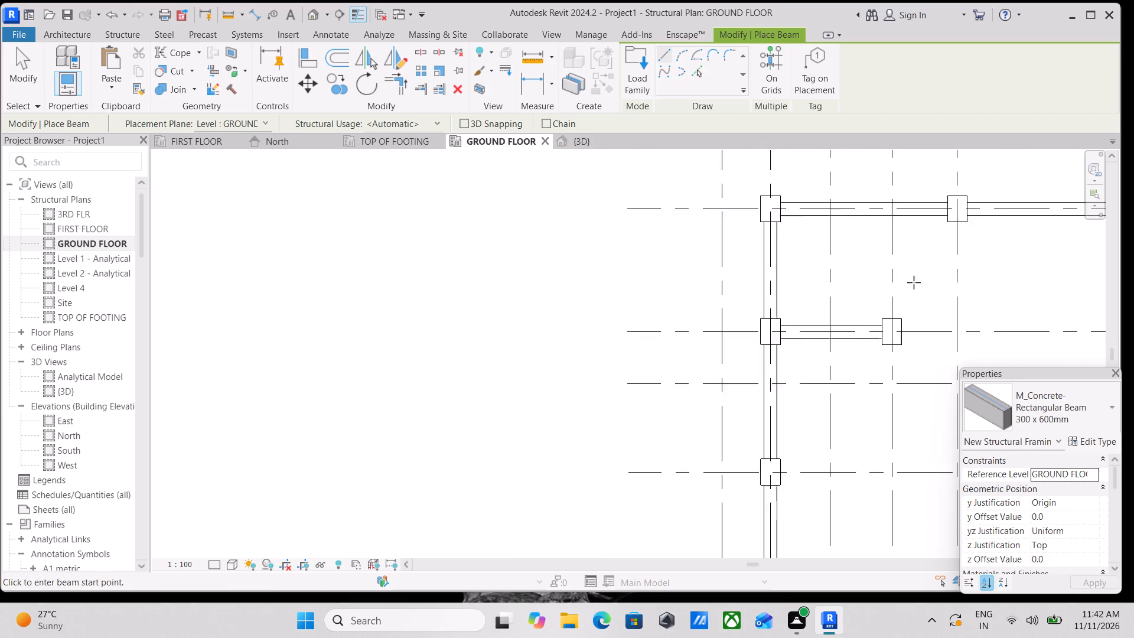
pyautogui.scroll(-1, 914, 282)
pyautogui.moveTo(908, 282); pyautogui.dragTo(799, 317, button='middle')
pyautogui.scroll(3, 894, 348)
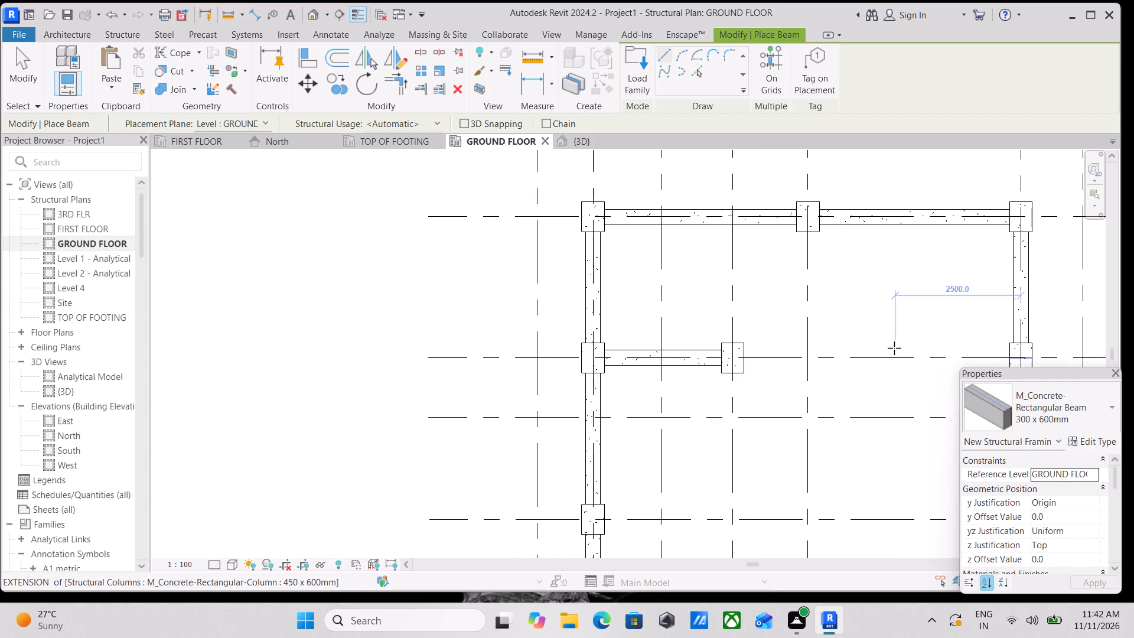
pyautogui.middleClick(894, 348)
pyautogui.moveTo(902, 349); pyautogui.dragTo(821, 313, button='middle')
pyautogui.scroll(3, 899, 339)
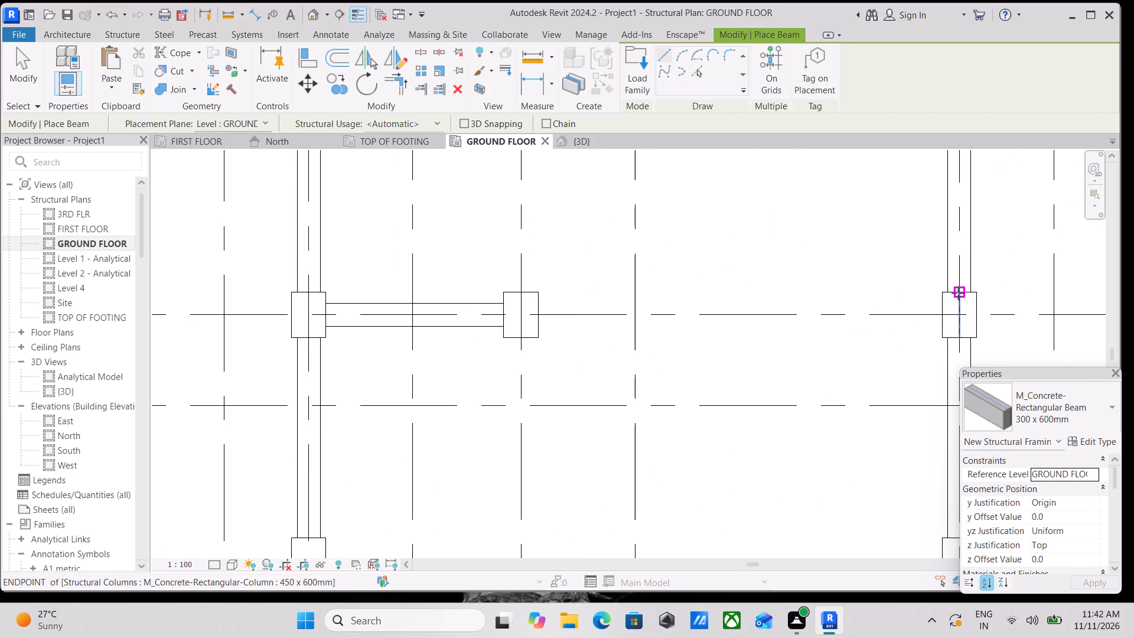
pyautogui.scroll(3, 963, 298)
pyautogui.click(937, 321)
pyautogui.moveTo(620, 301); pyautogui.dragTo(725, 310, button='middle')
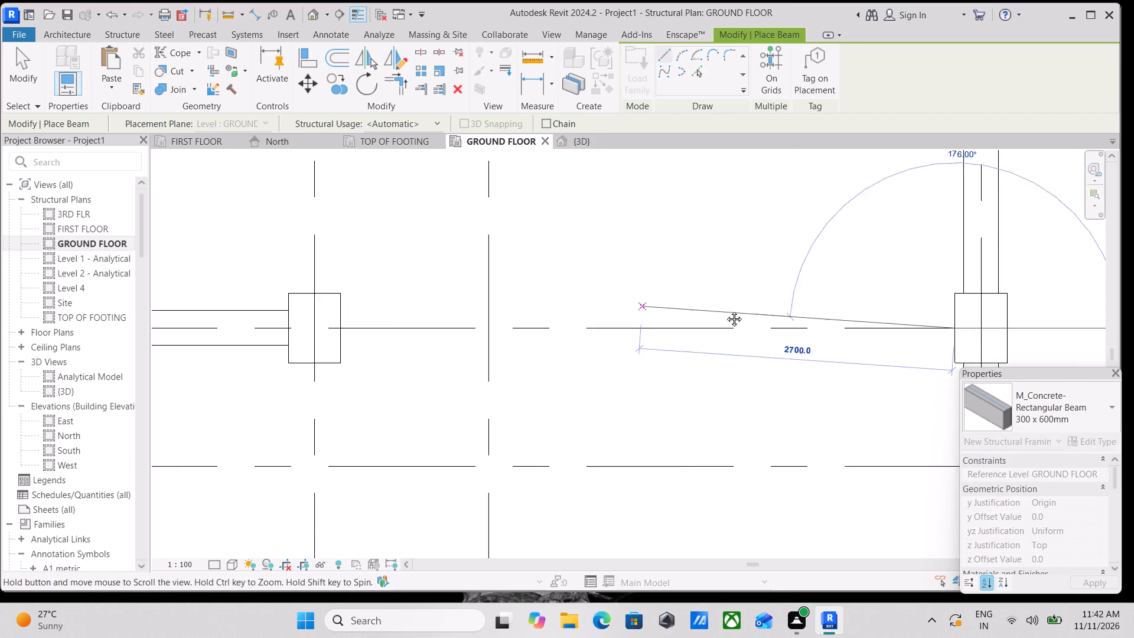
pyautogui.moveTo(725, 310); pyautogui.dragTo(831, 311, button='middle')
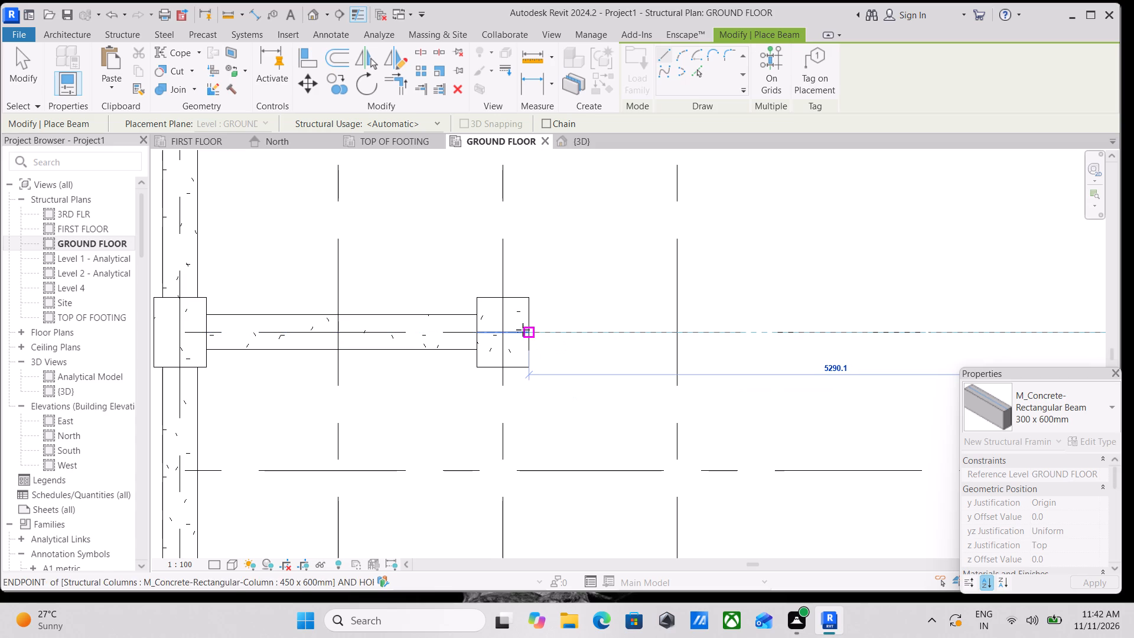
pyautogui.click(529, 330)
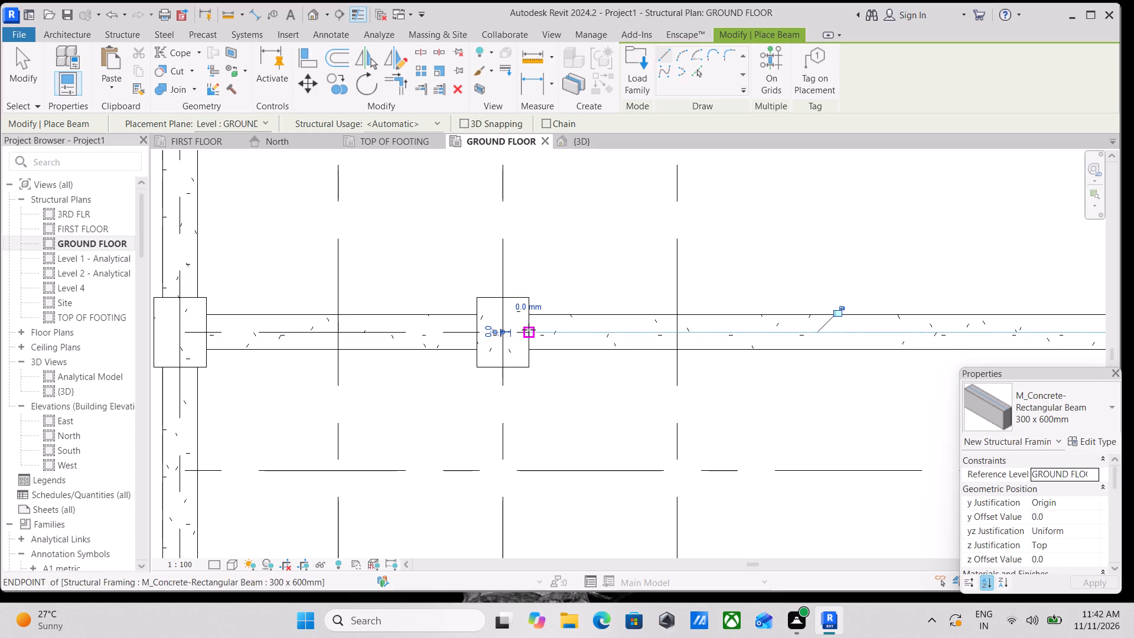
pyautogui.press('Escape')
# Place a 300 x 600mm concrete beam along line 5 from the column at F-5 to the column at E-5.
pyautogui.scroll(-12, 610, 301)
pyautogui.moveTo(610, 301); pyautogui.dragTo(634, 268, button='middle')
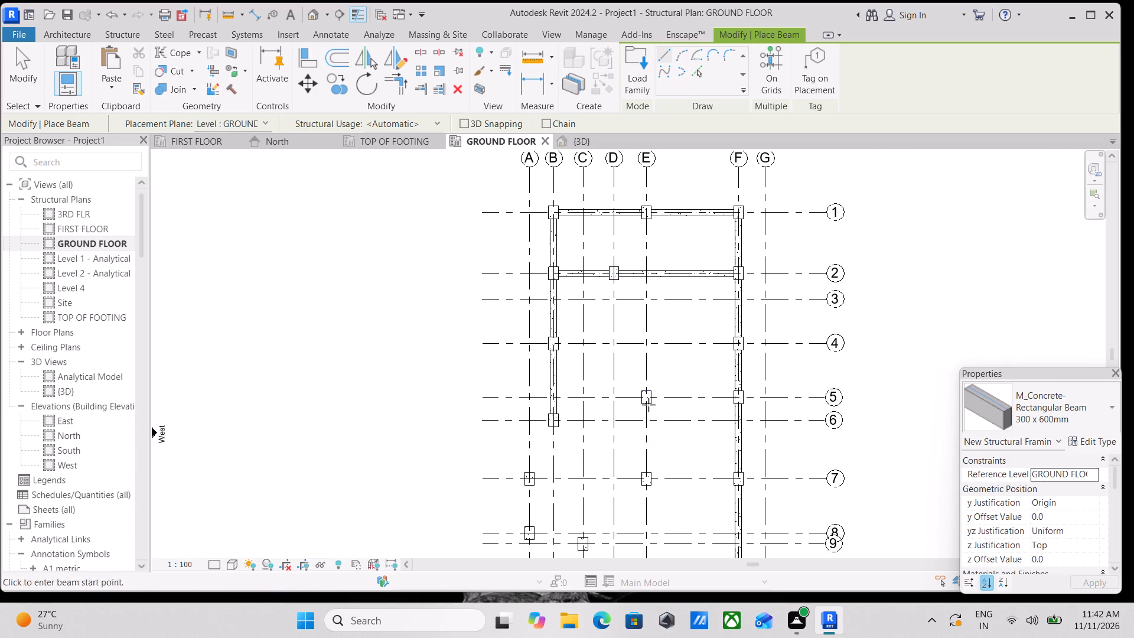
pyautogui.moveTo(625, 464); pyautogui.dragTo(625, 457, button='middle')
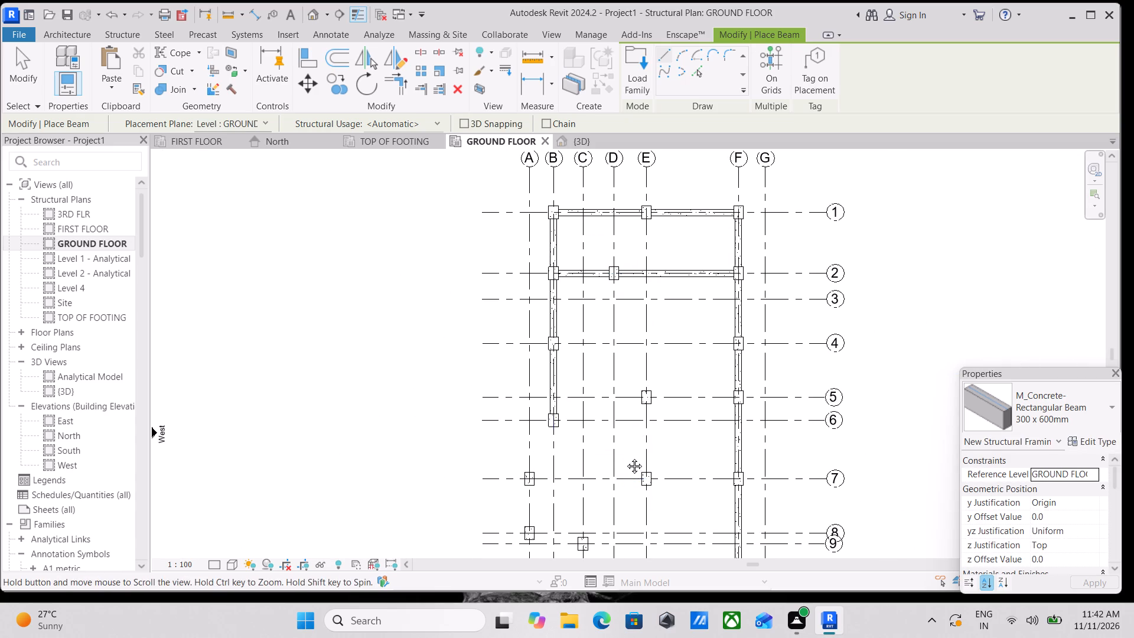
pyautogui.moveTo(625, 457); pyautogui.dragTo(635, 352, button='middle')
pyautogui.scroll(4, 705, 302)
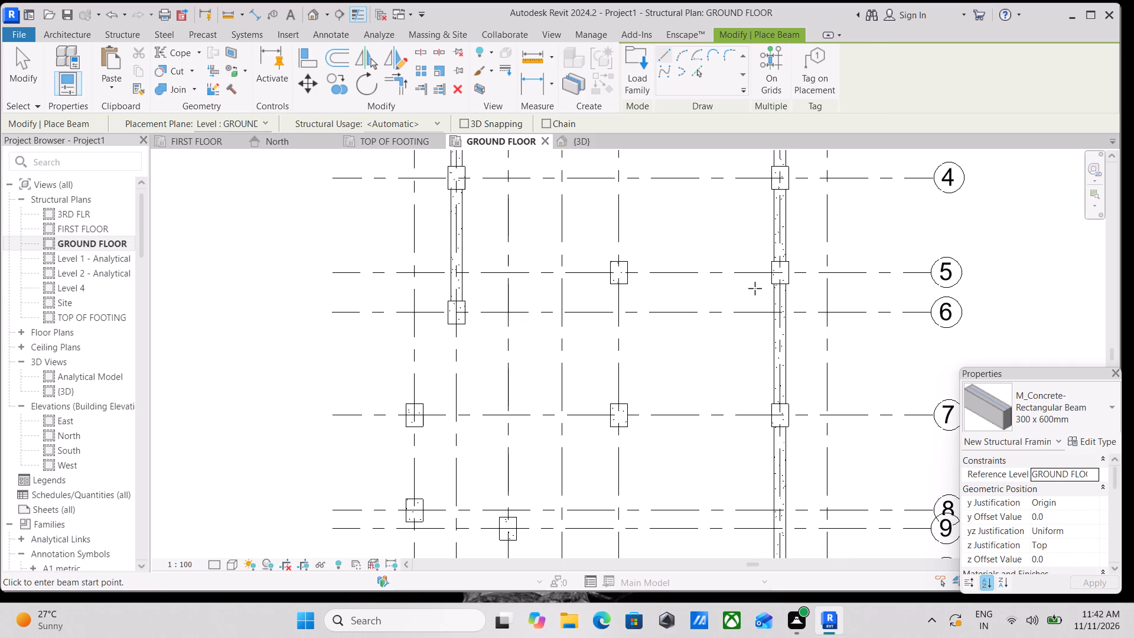
pyautogui.scroll(5, 755, 288)
pyautogui.click(786, 267)
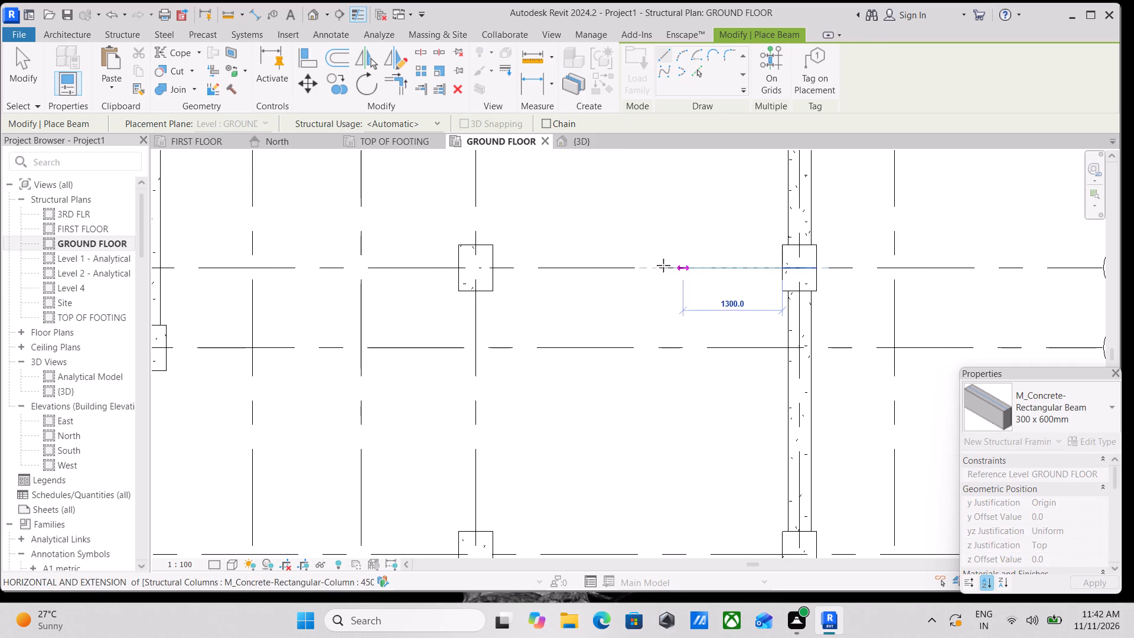
pyautogui.click(493, 263)
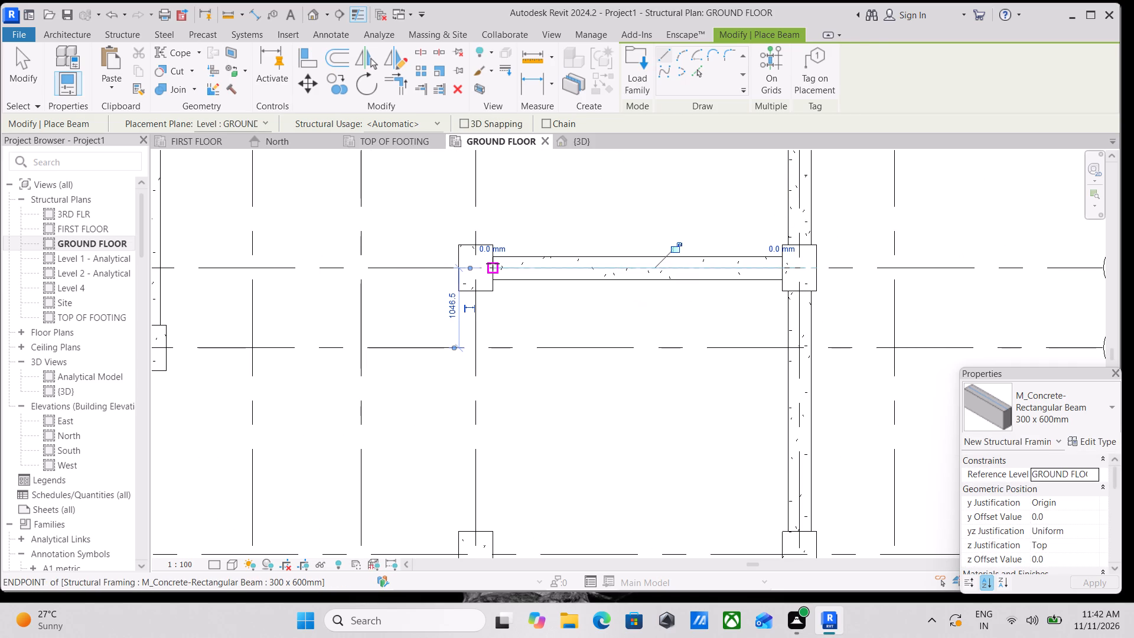
pyautogui.press('Escape')
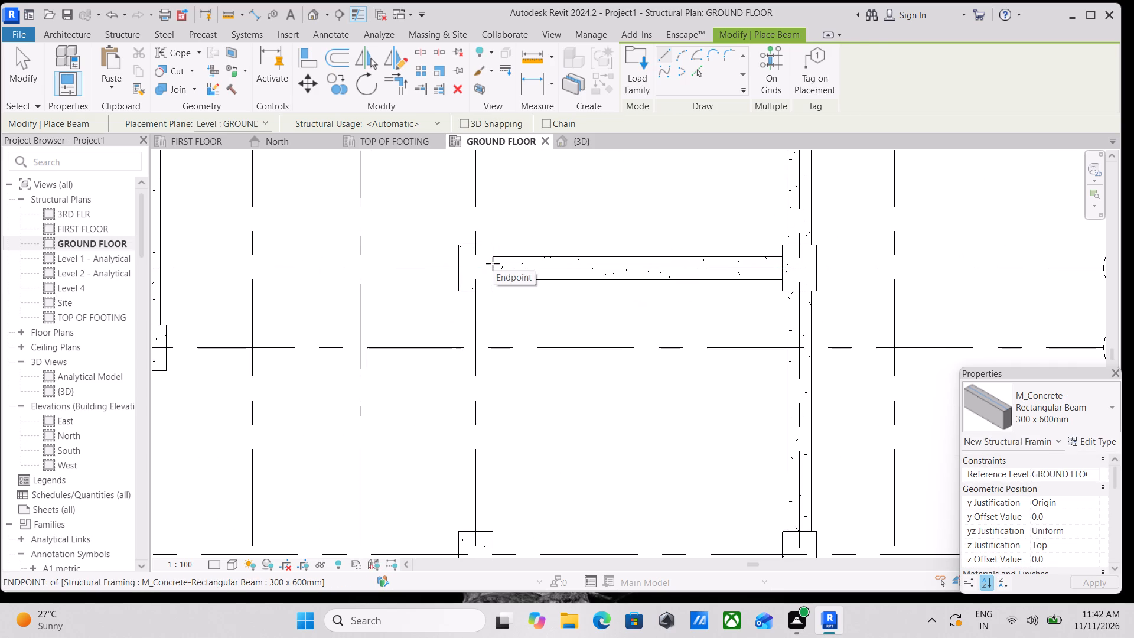
# Place a 300 x 600mm concrete beam along line 7 from the column at F-7 to the column at E-7.
pyautogui.scroll(-4, 508, 263)
pyautogui.scroll(-1, 552, 303)
pyautogui.moveTo(552, 305); pyautogui.dragTo(663, 207, button='middle')
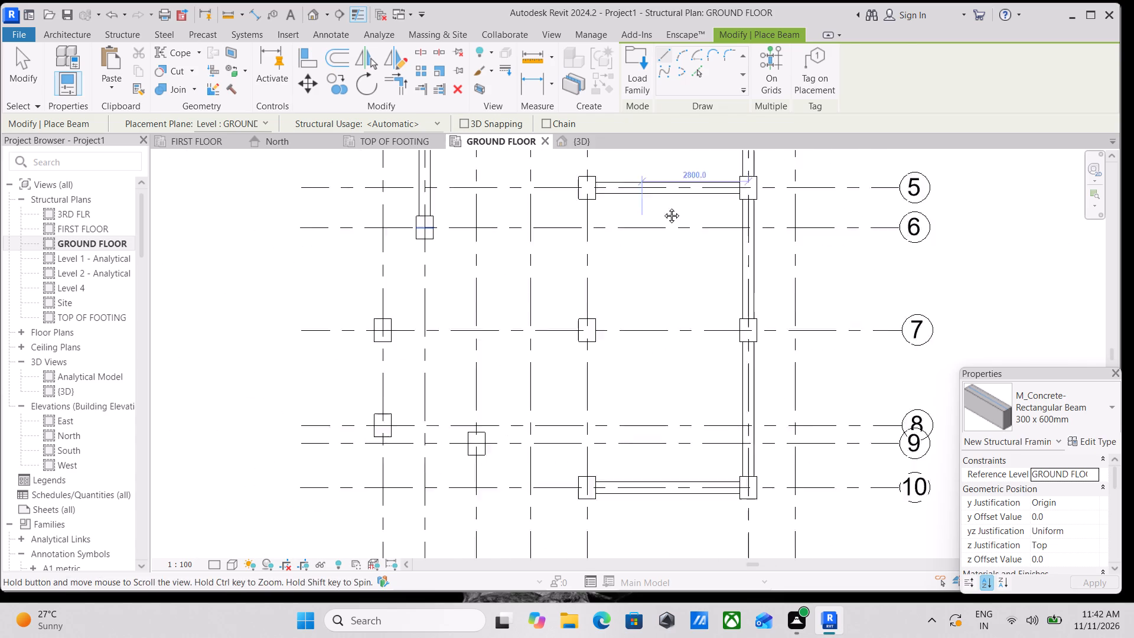
pyautogui.moveTo(663, 207); pyautogui.dragTo(666, 204, button='middle')
pyautogui.scroll(3, 775, 331)
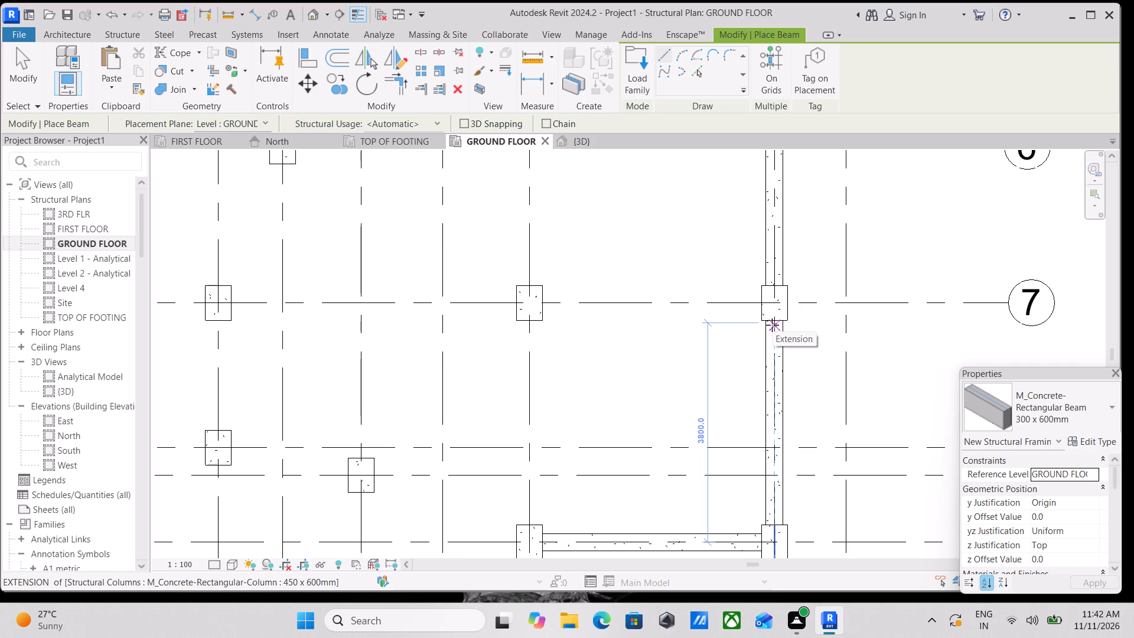
pyautogui.scroll(2, 775, 313)
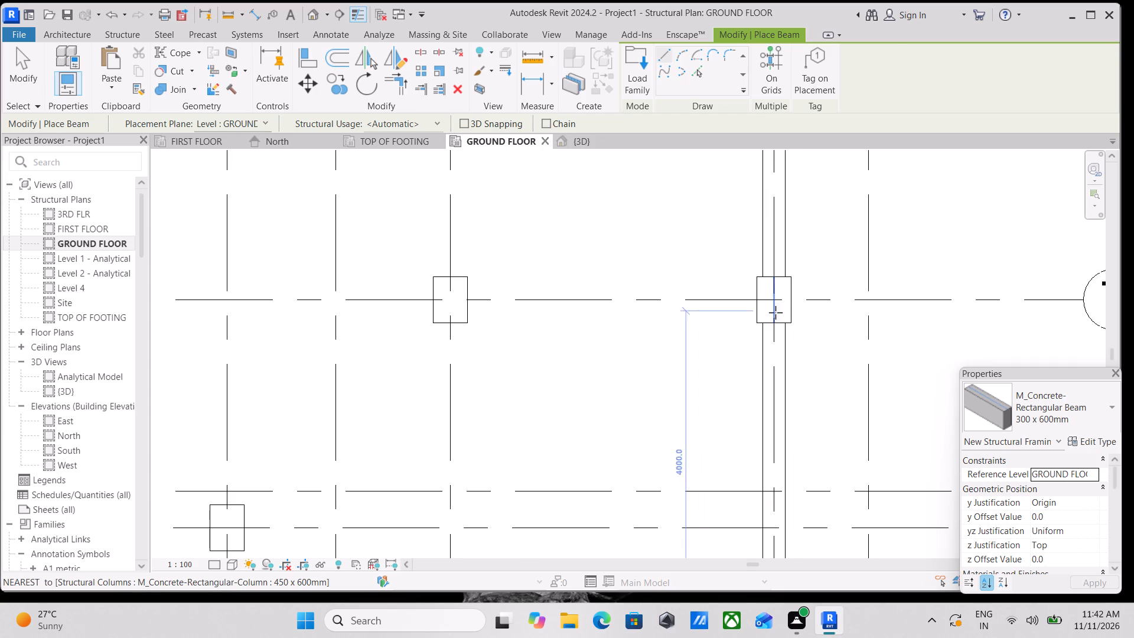
pyautogui.click(758, 302)
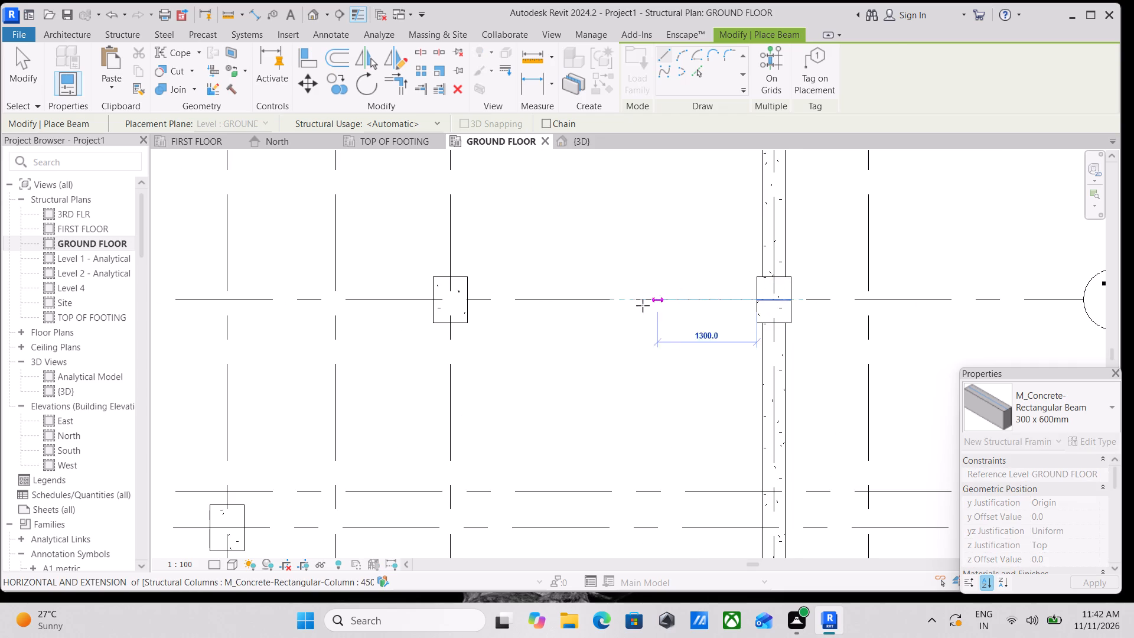
pyautogui.click(461, 299)
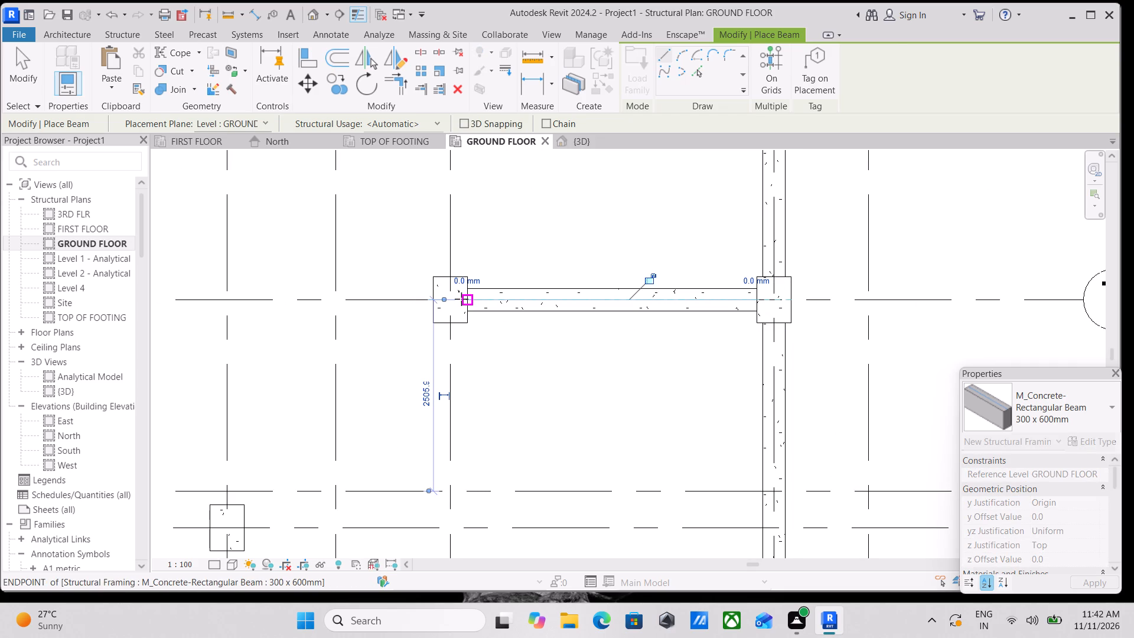
pyautogui.press('Escape')
# Place a 300 x 600mm concrete beam along grid E from the column at E-10 to the column at E-7.
pyautogui.scroll(-5, 610, 411)
pyautogui.moveTo(537, 412); pyautogui.dragTo(621, 389, button='middle')
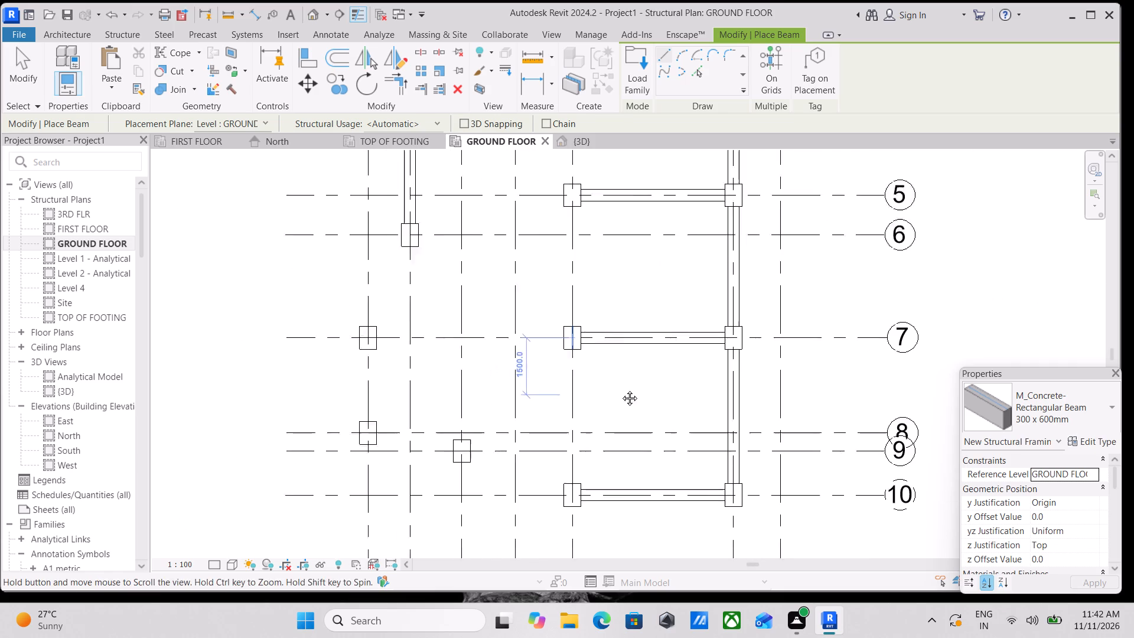
pyautogui.moveTo(621, 389); pyautogui.dragTo(674, 399, button='middle')
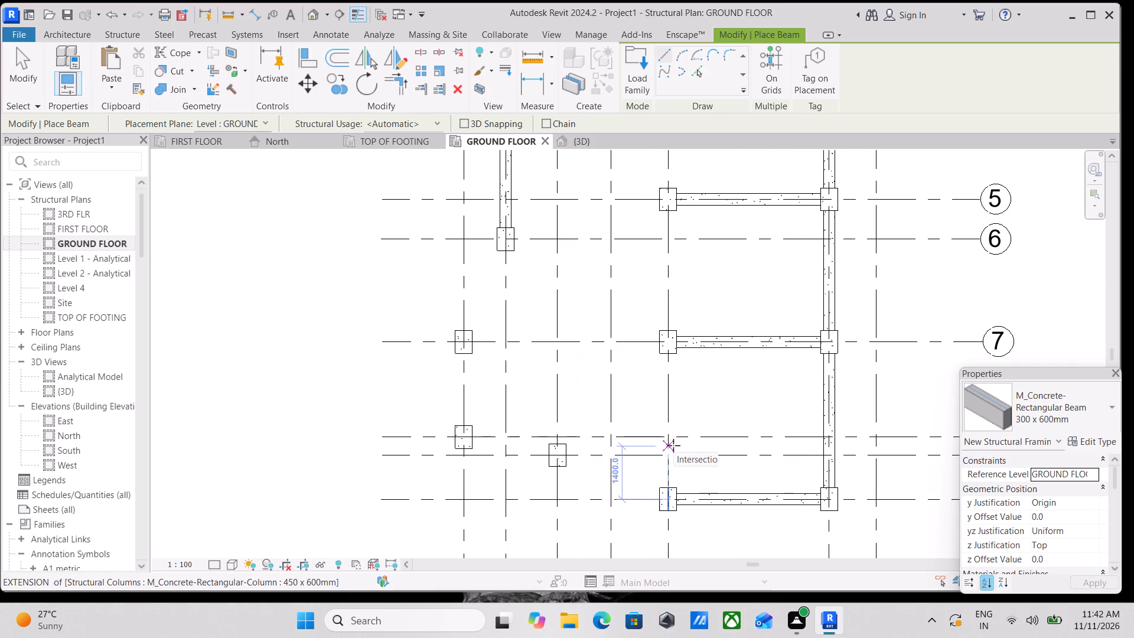
pyautogui.scroll(3, 660, 481)
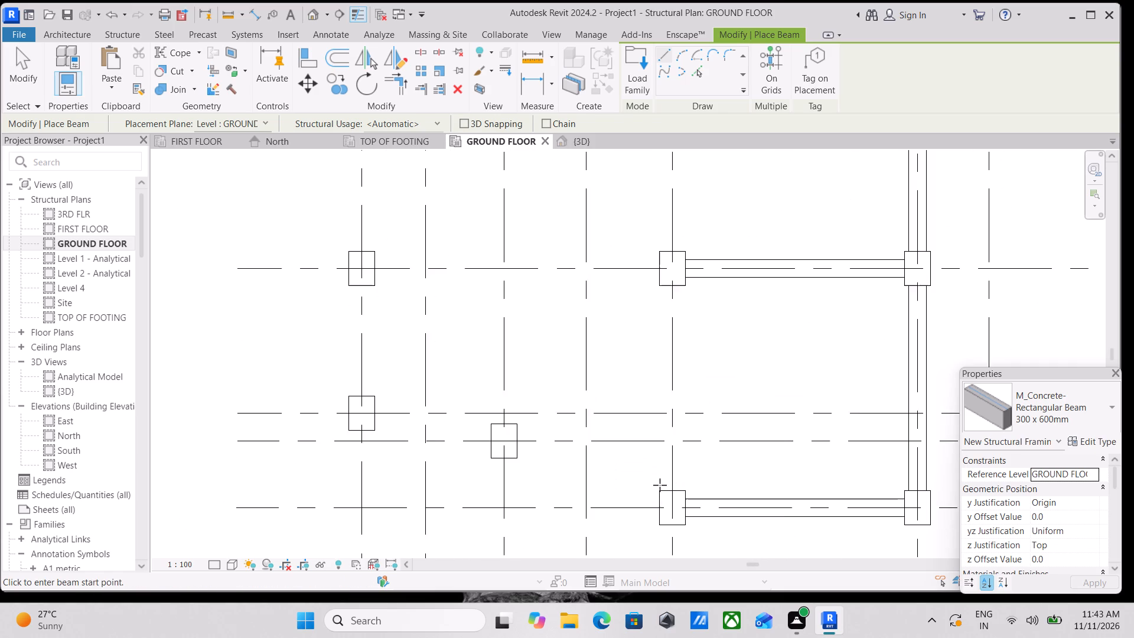
pyautogui.scroll(3, 665, 488)
pyautogui.click(679, 494)
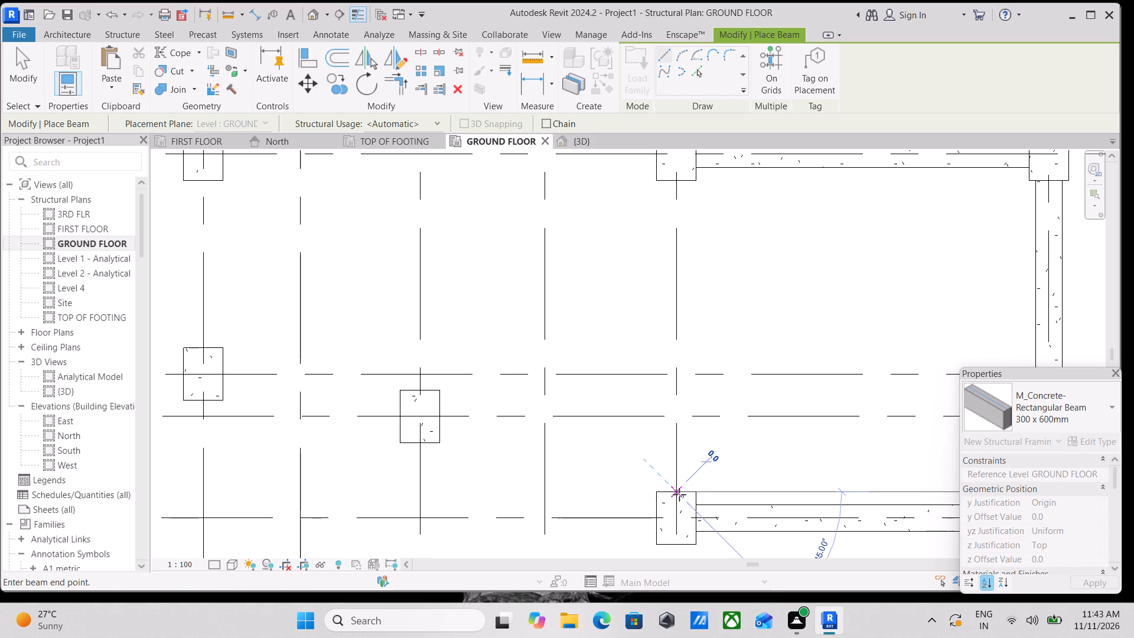
pyautogui.scroll(-1, 667, 449)
pyautogui.moveTo(667, 449); pyautogui.dragTo(737, 595, button='middle')
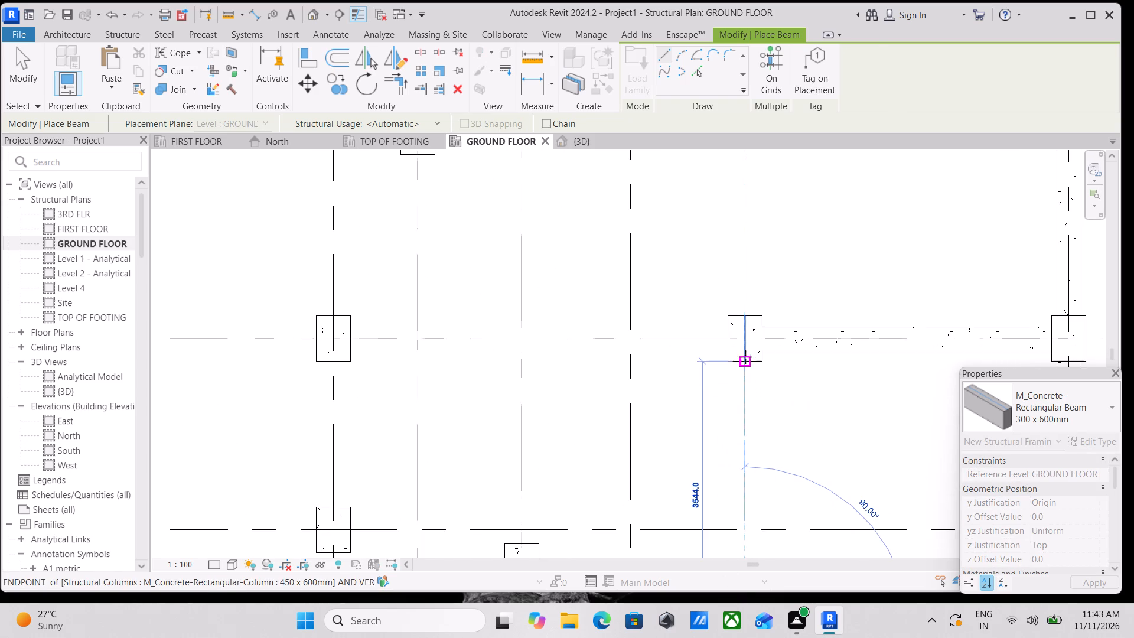
pyautogui.click(745, 356)
pyautogui.press('Escape')
# Place a 300 x 600mm concrete beam along grid E from the column at E-7 to the column at E-5.
pyautogui.scroll(-4, 768, 385)
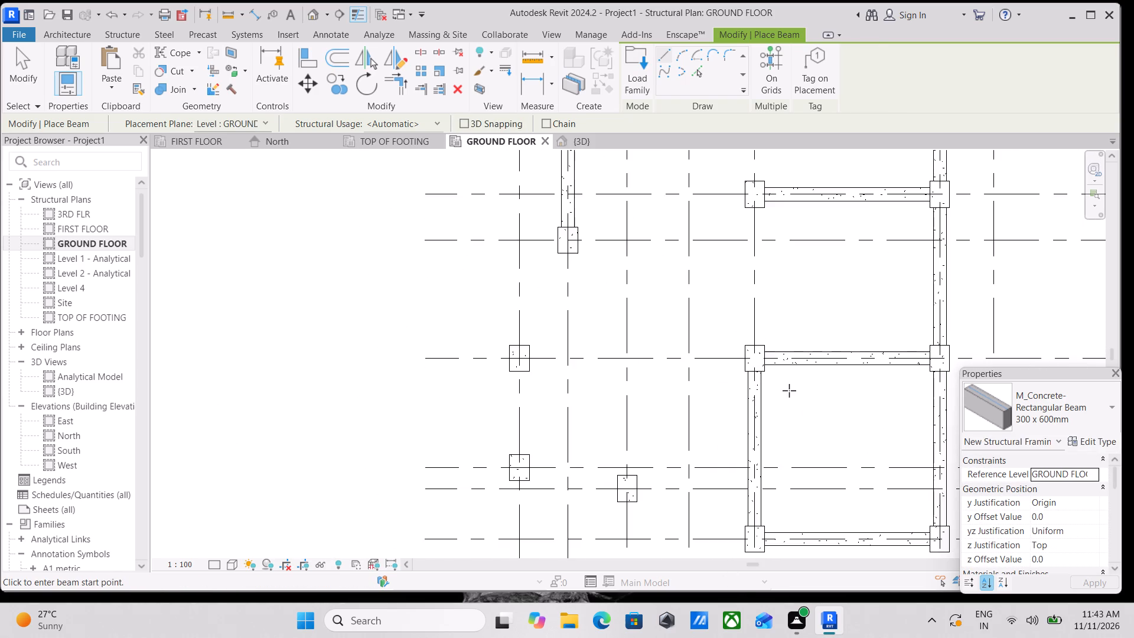
pyautogui.moveTo(789, 390); pyautogui.dragTo(777, 502, button='middle')
pyautogui.scroll(6, 735, 450)
pyautogui.click(751, 463)
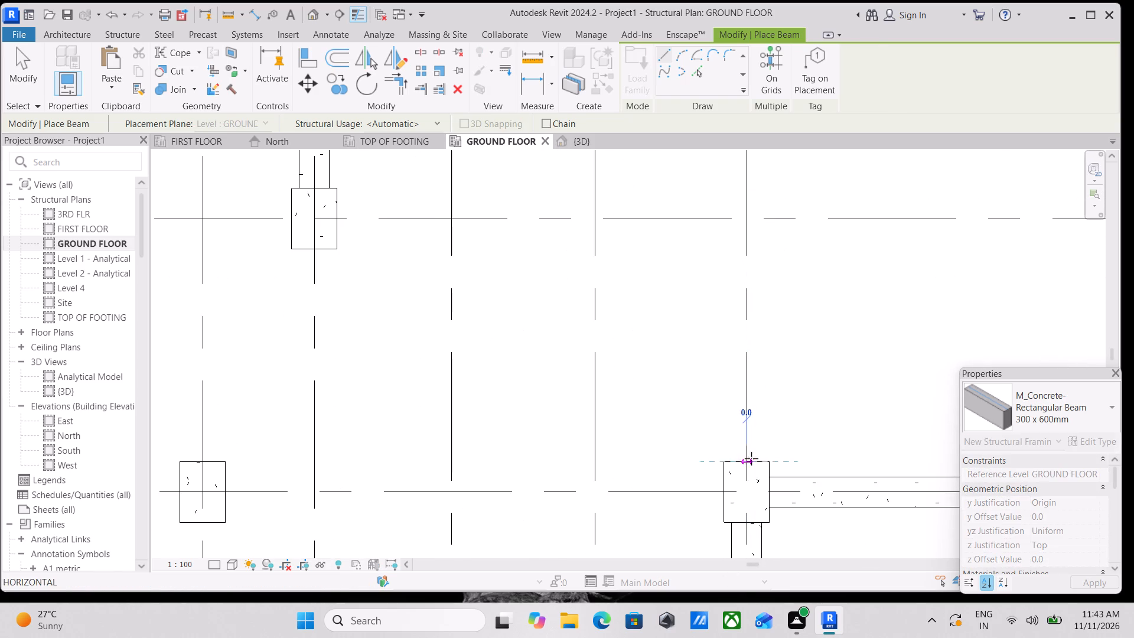
pyautogui.moveTo(738, 376); pyautogui.dragTo(786, 508, button='middle')
pyautogui.scroll(-1, 801, 389)
pyautogui.moveTo(801, 389); pyautogui.dragTo(783, 489, button='middle')
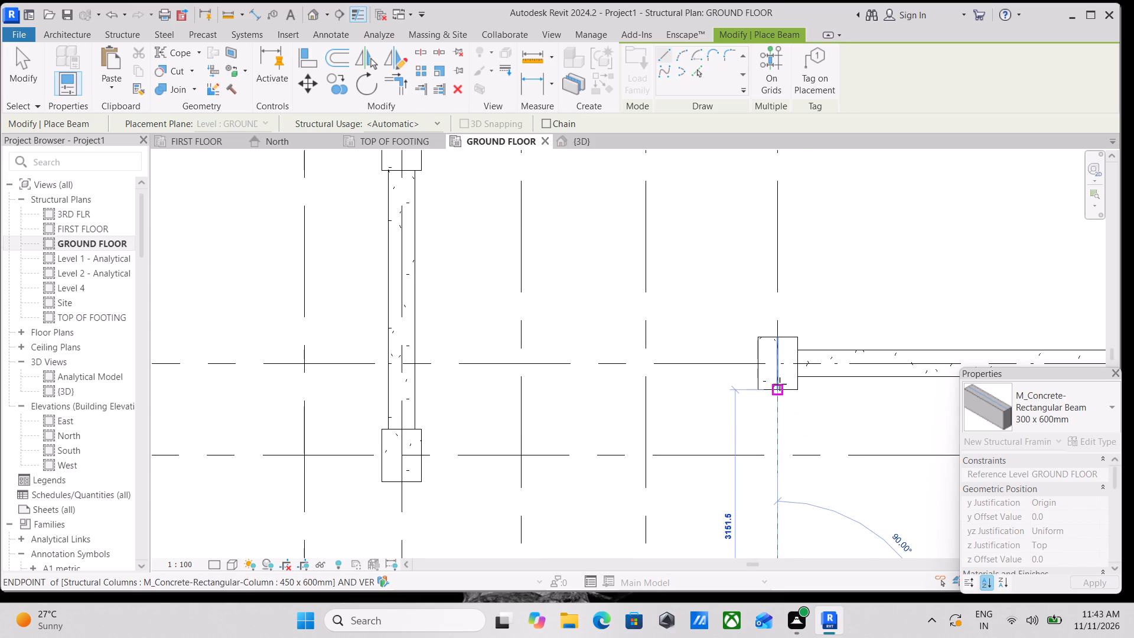
pyautogui.click(778, 388)
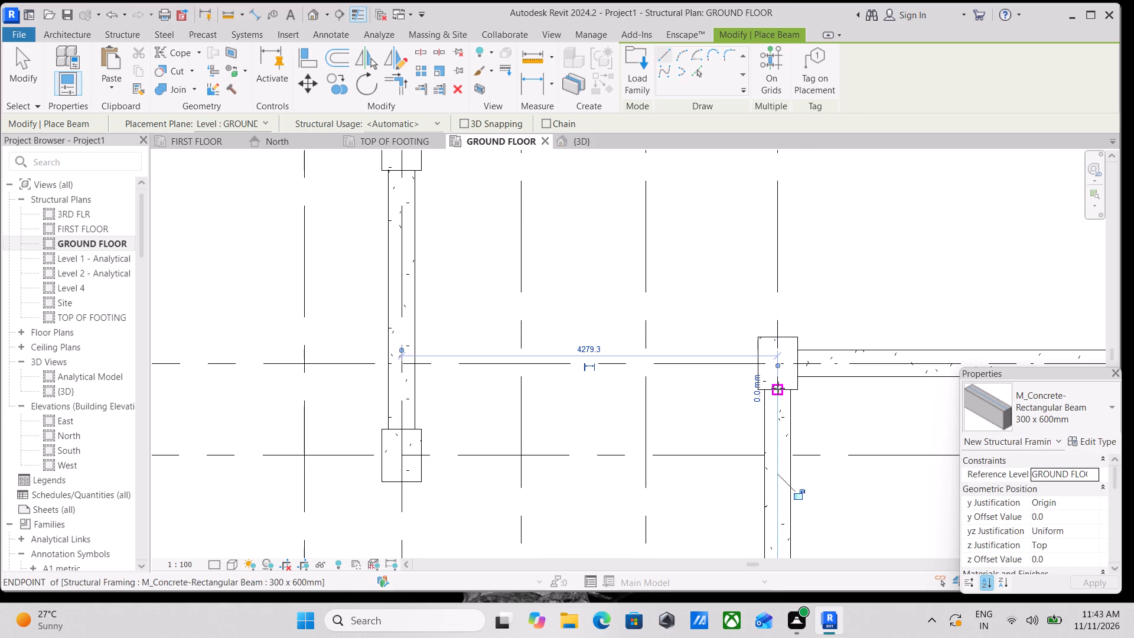
pyautogui.press('Escape')
# Place a 300 x 600mm concrete beam along line 9 from the column at C-9 to the near face of the grid E beam.
pyautogui.scroll(-4, 780, 402)
pyautogui.moveTo(803, 398); pyautogui.dragTo(770, 462, button='middle')
pyautogui.scroll(-2, 767, 405)
pyautogui.moveTo(767, 405); pyautogui.dragTo(772, 441, button='middle')
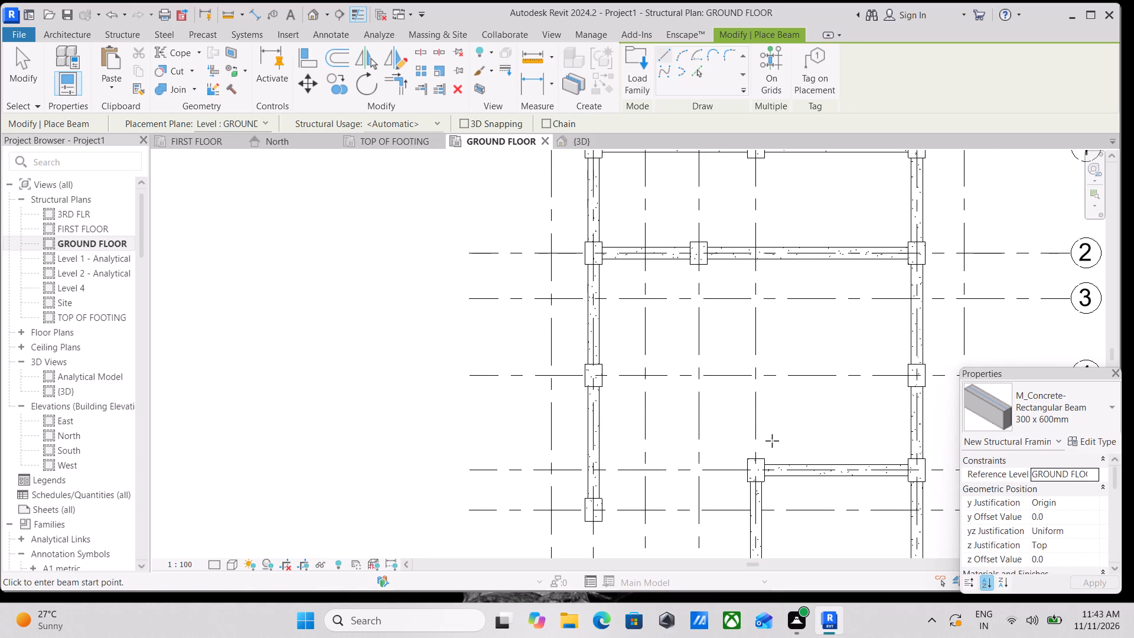
pyautogui.scroll(-4, 772, 441)
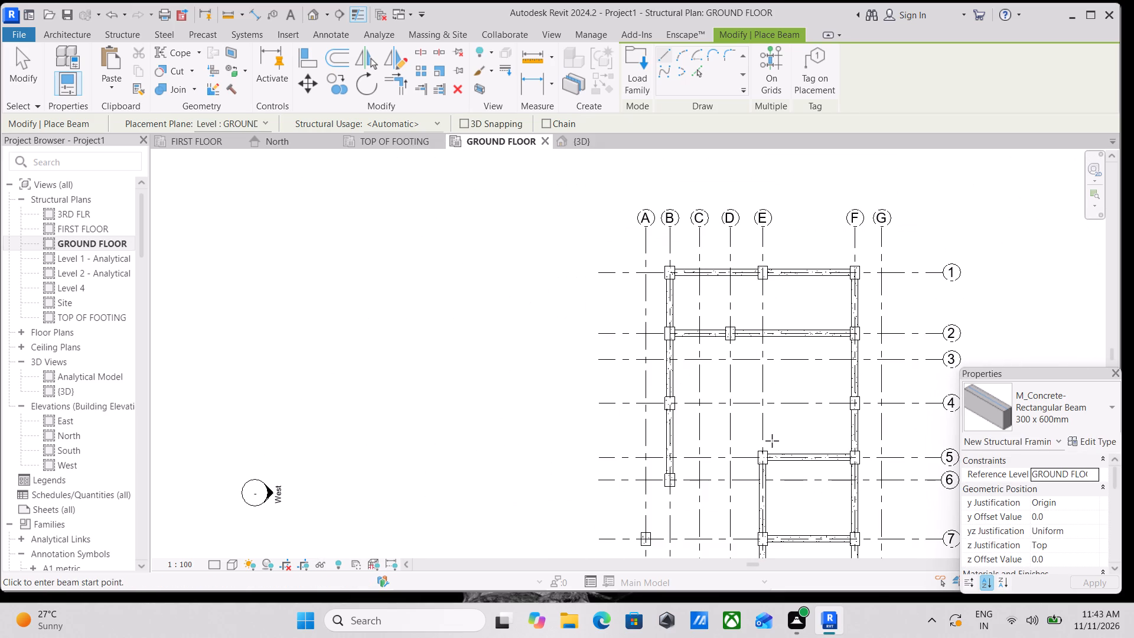
pyautogui.scroll(2, 760, 455)
pyautogui.scroll(-3, 716, 454)
pyautogui.moveTo(713, 448); pyautogui.dragTo(696, 304, button='middle')
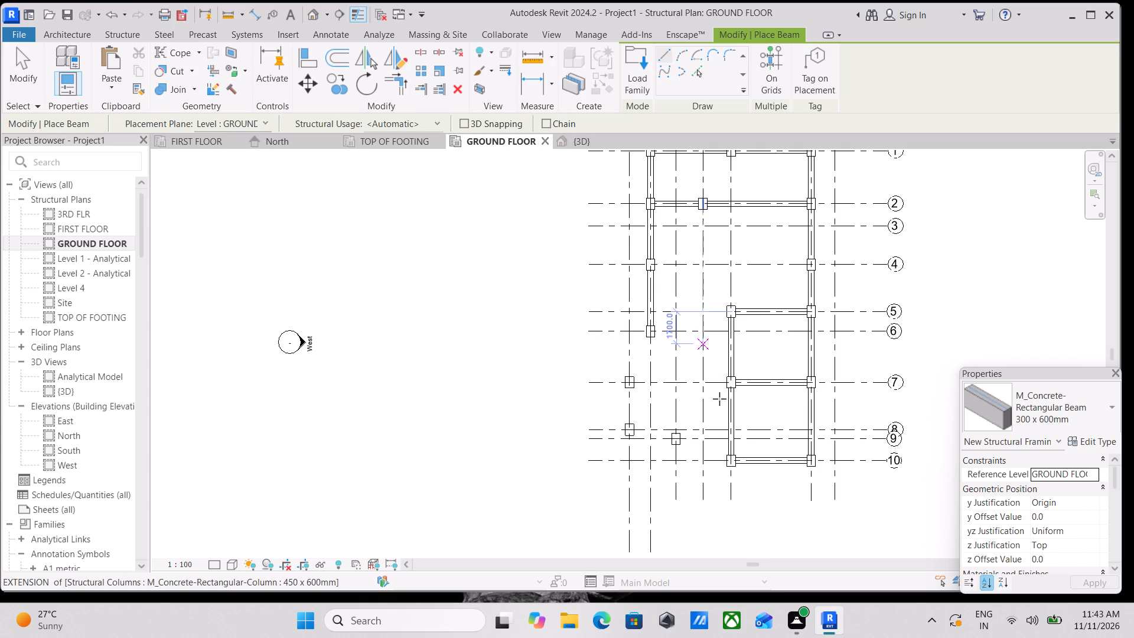
pyautogui.scroll(2, 678, 487)
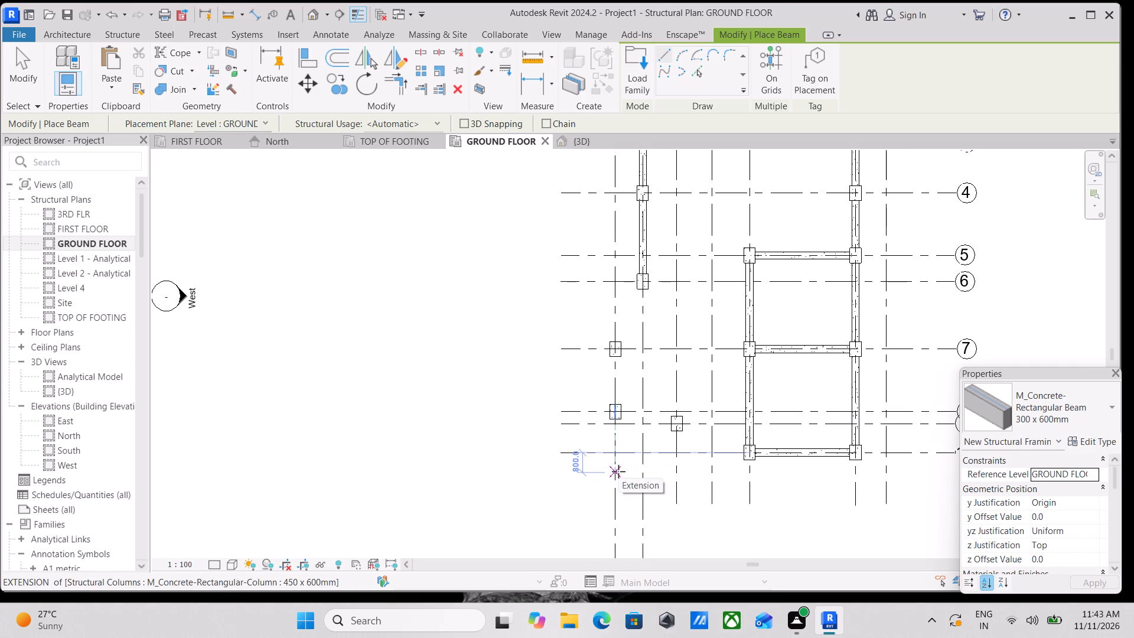
pyautogui.scroll(8, 697, 418)
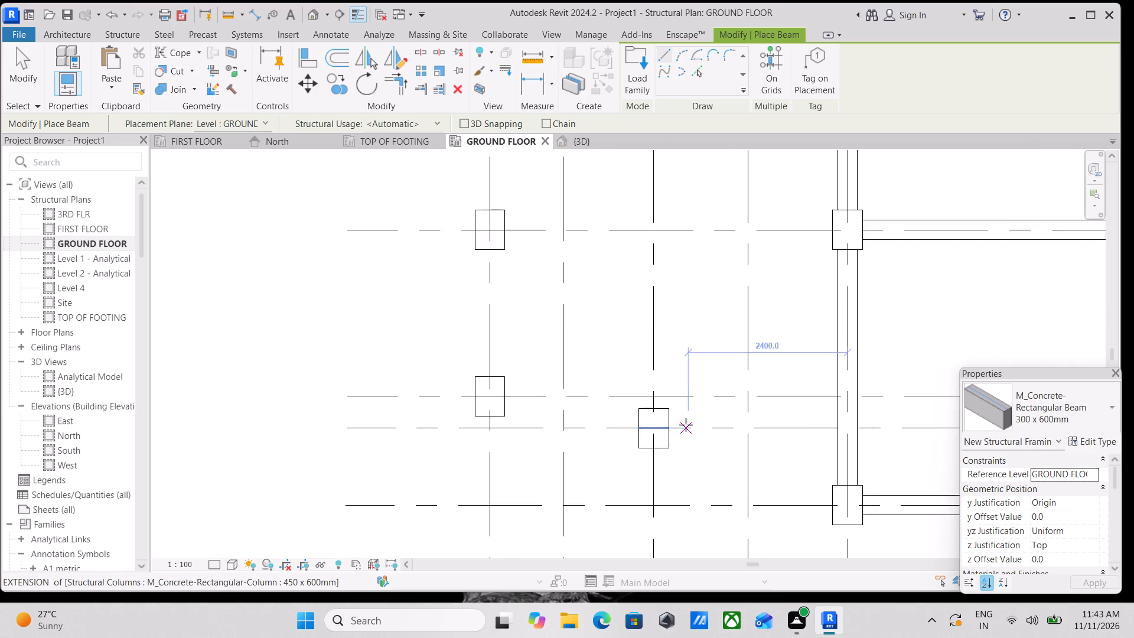
pyautogui.scroll(2, 686, 425)
pyautogui.click(655, 427)
pyautogui.moveTo(778, 424); pyautogui.dragTo(673, 425, button='middle')
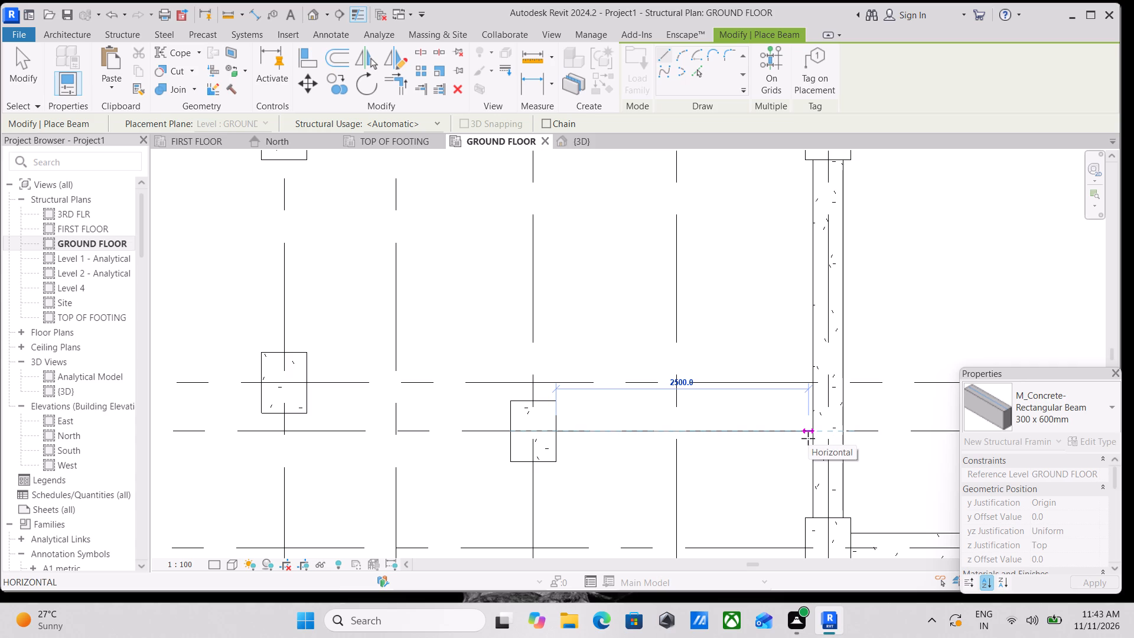
pyautogui.scroll(2, 808, 438)
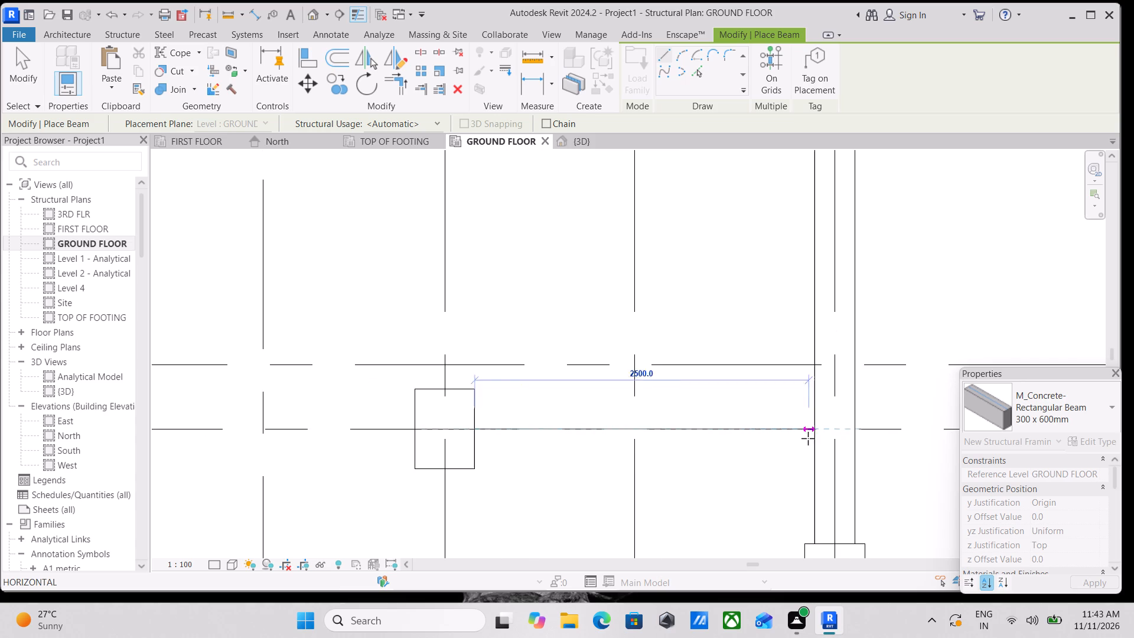
pyautogui.click(814, 428)
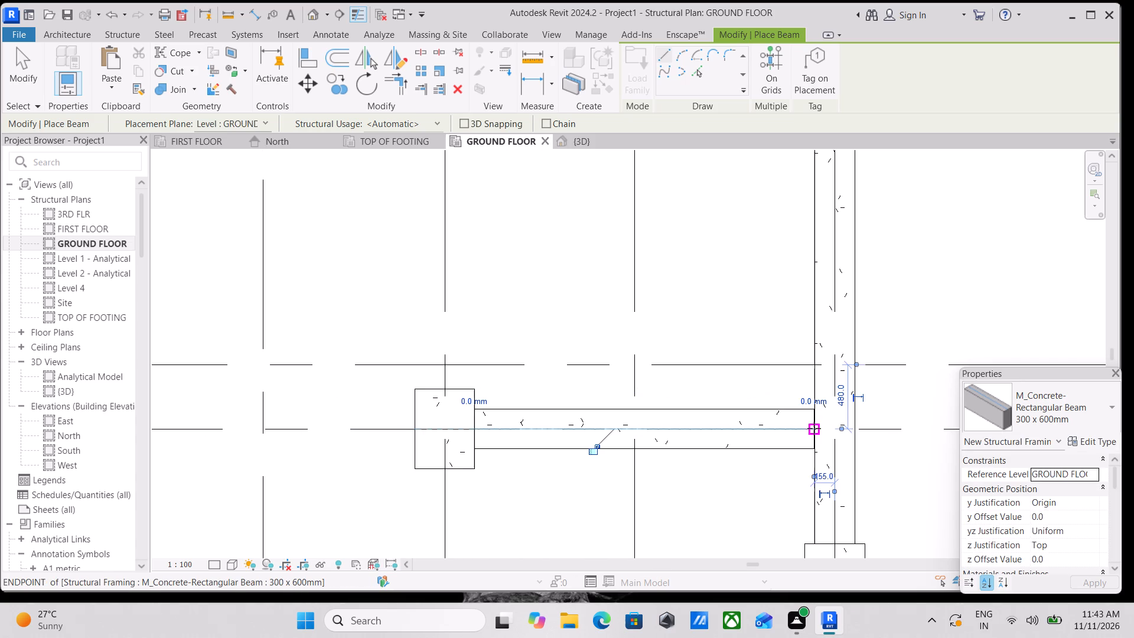
pyautogui.scroll(-3, 814, 428)
pyautogui.scroll(7, 831, 418)
pyautogui.press('Escape')
pyautogui.press('Escape')
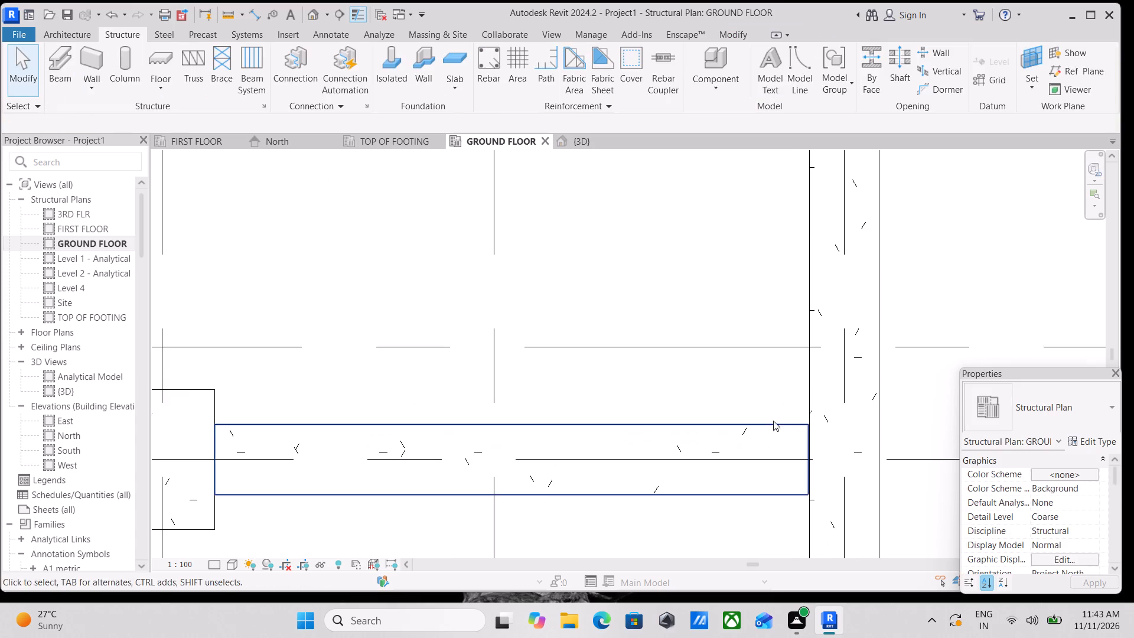
# Extend the end of the line 9 beam to meet the face of the grid E beam.
pyautogui.click(770, 426)
pyautogui.scroll(9, 791, 456)
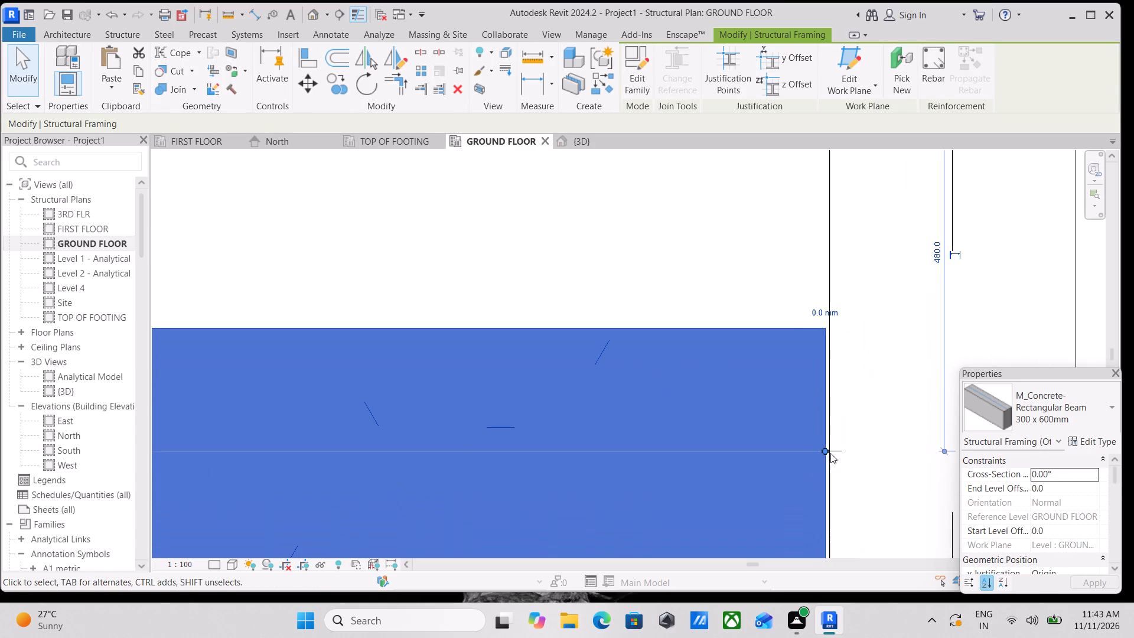
pyautogui.click(826, 450)
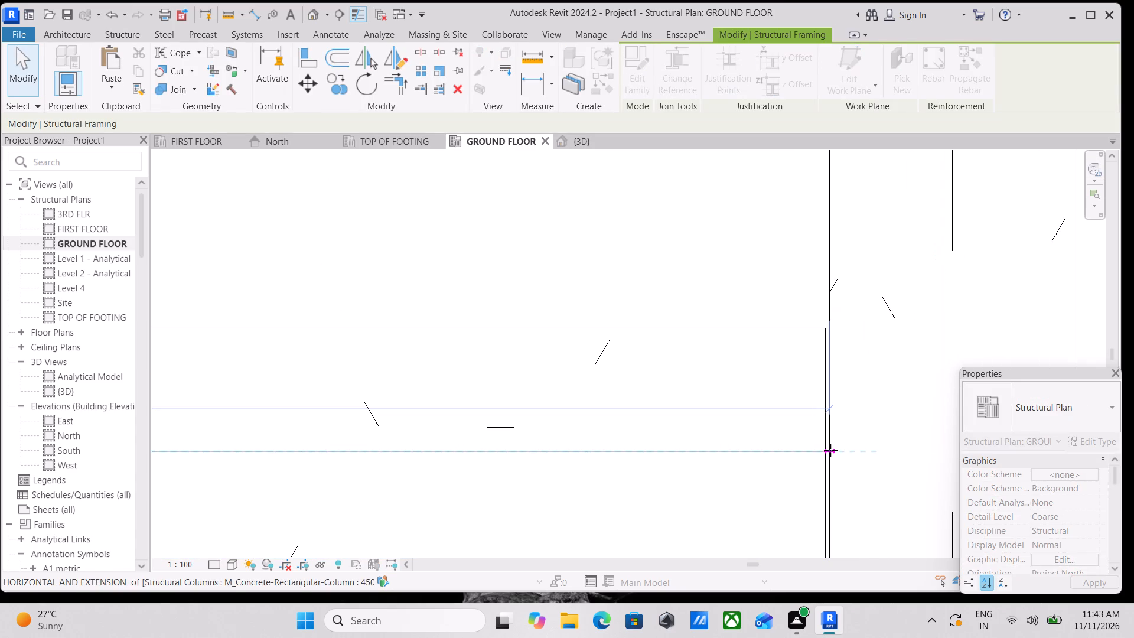
pyautogui.scroll(-4, 841, 454)
pyautogui.press('Escape')
pyautogui.scroll(-5, 841, 454)
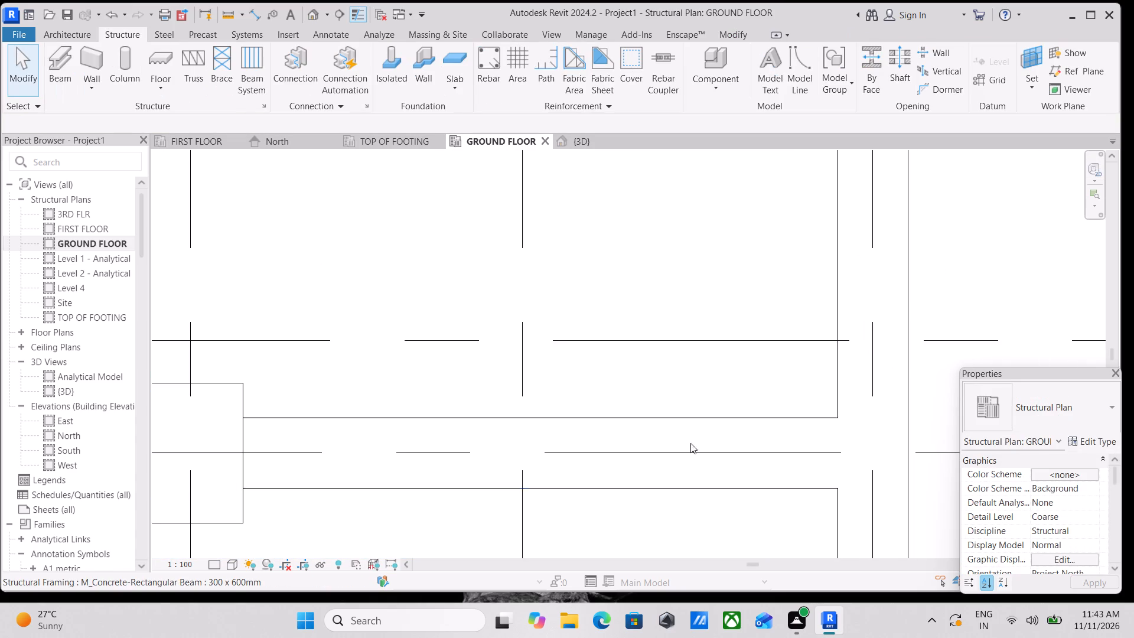
pyautogui.scroll(-9, 690, 443)
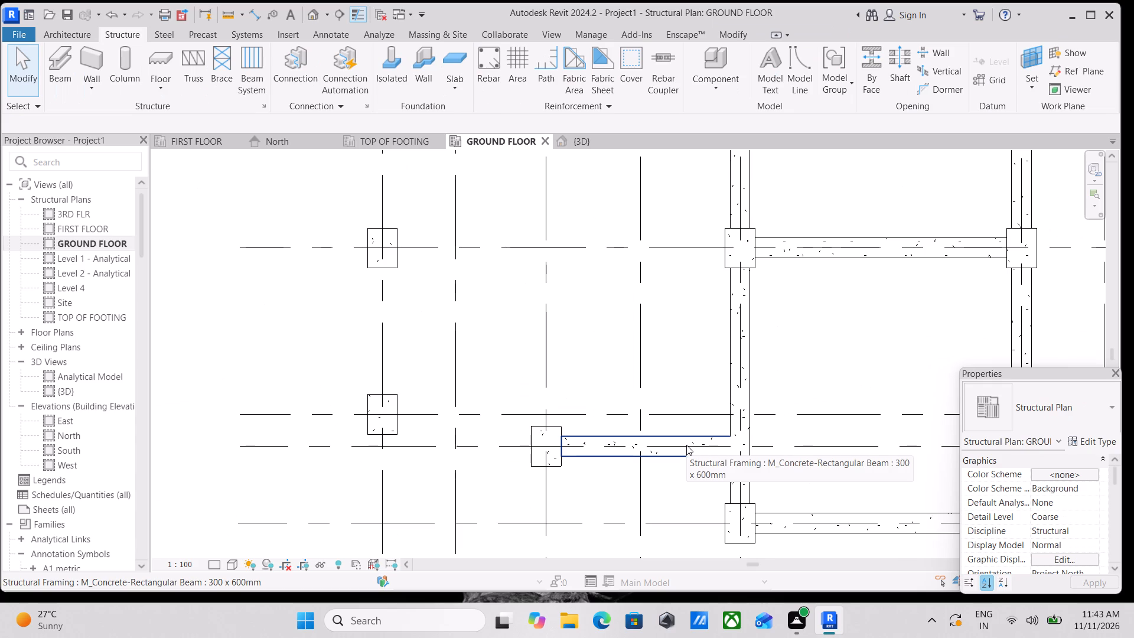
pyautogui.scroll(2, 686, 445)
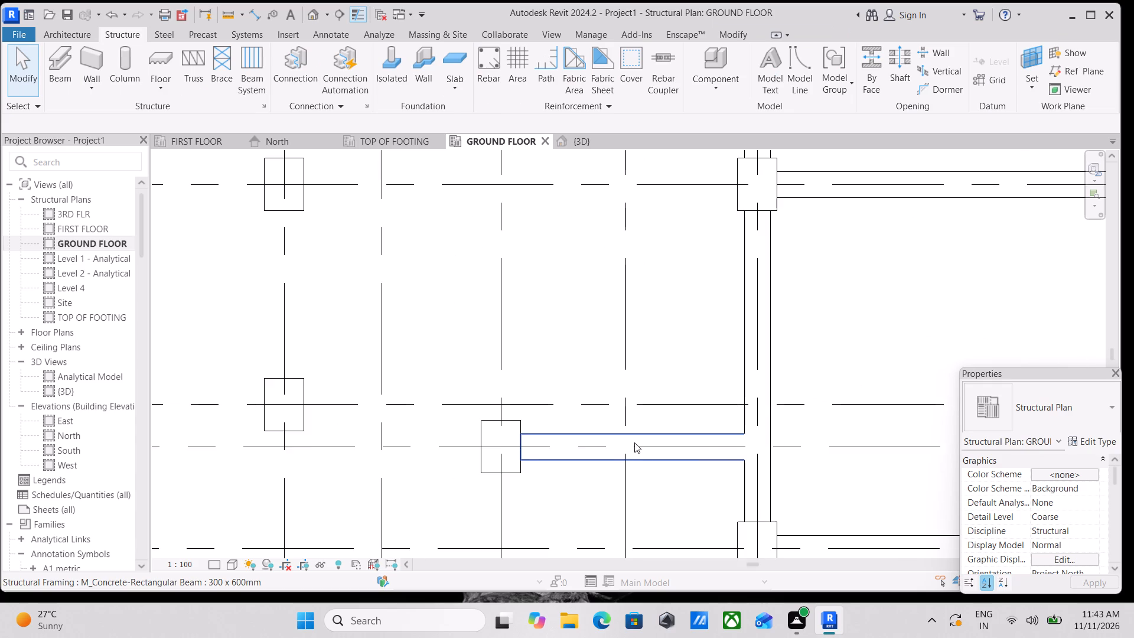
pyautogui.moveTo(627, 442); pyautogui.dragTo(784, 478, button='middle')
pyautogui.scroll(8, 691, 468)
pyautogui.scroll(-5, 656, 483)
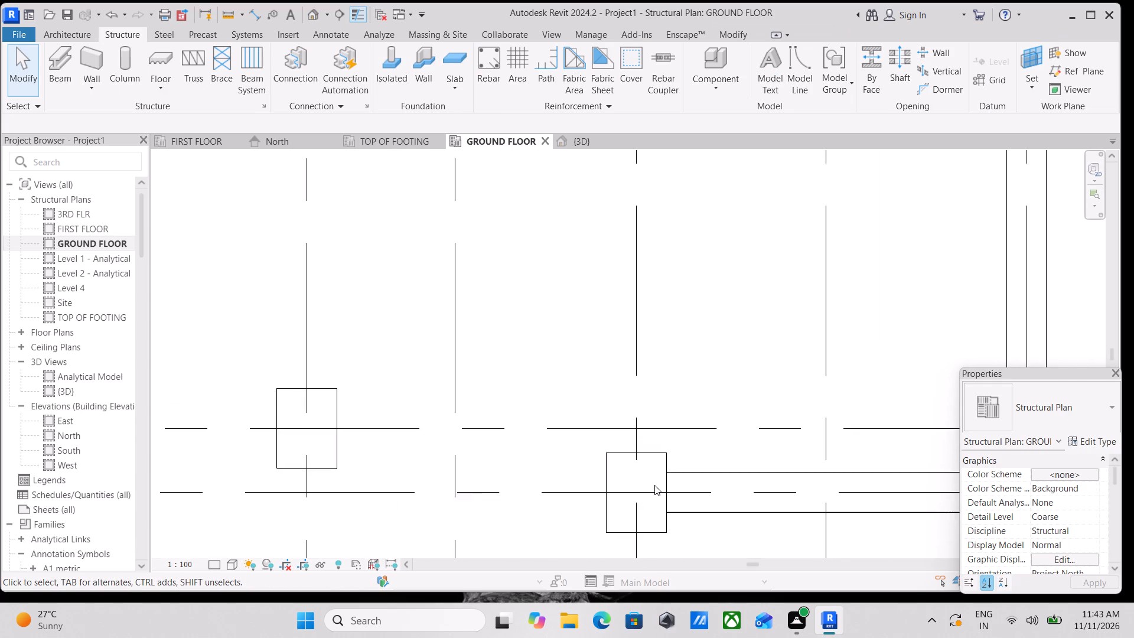
# Place a 300 x 600mm concrete beam along grid 7 from the column at E-7 to the column at A-7.
pyautogui.scroll(-11, 654, 485)
pyautogui.moveTo(654, 485); pyautogui.dragTo(672, 532, button='middle')
pyautogui.moveTo(679, 441); pyautogui.dragTo(693, 475, button='middle')
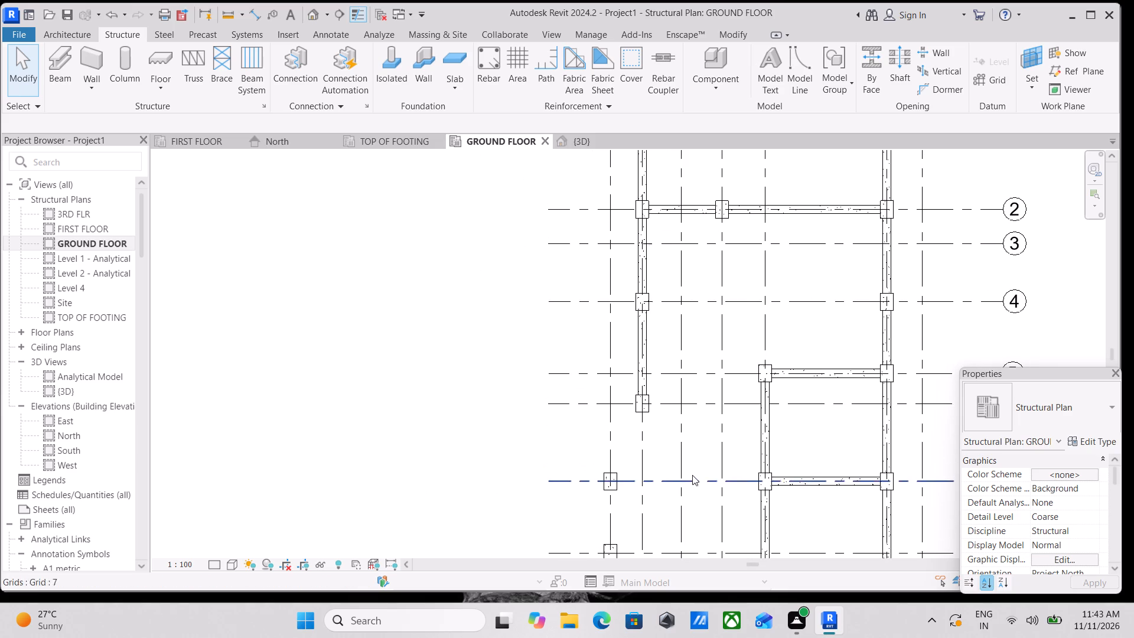
pyautogui.scroll(2, 644, 434)
pyautogui.scroll(-3, 646, 418)
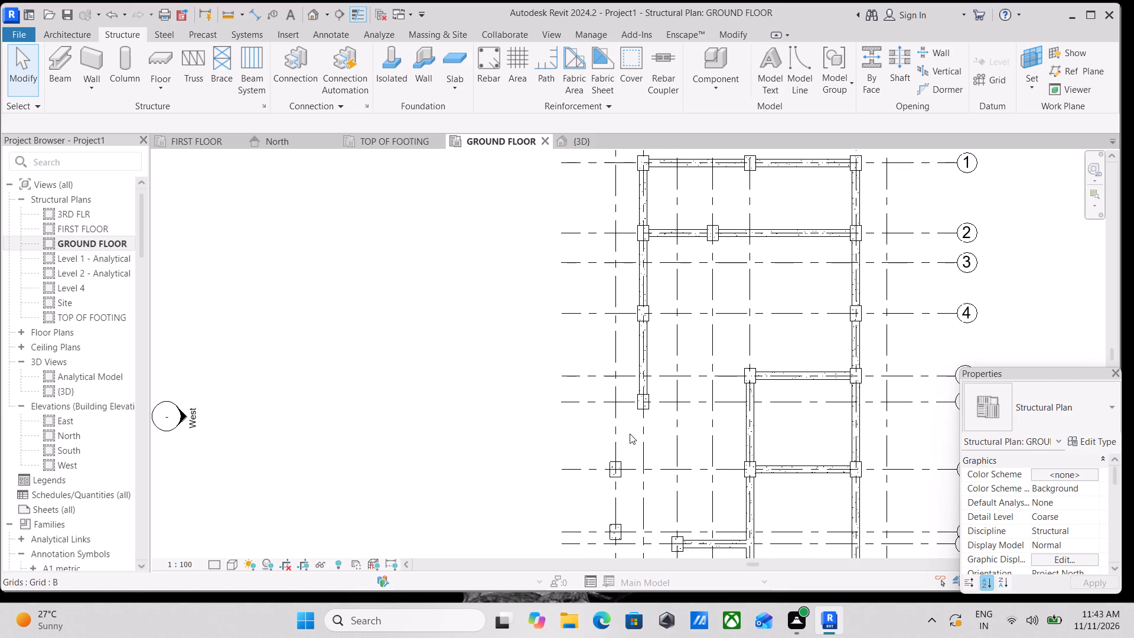
pyautogui.scroll(3, 630, 434)
pyautogui.moveTo(631, 431); pyautogui.dragTo(630, 419, button='middle')
pyautogui.scroll(2, 630, 419)
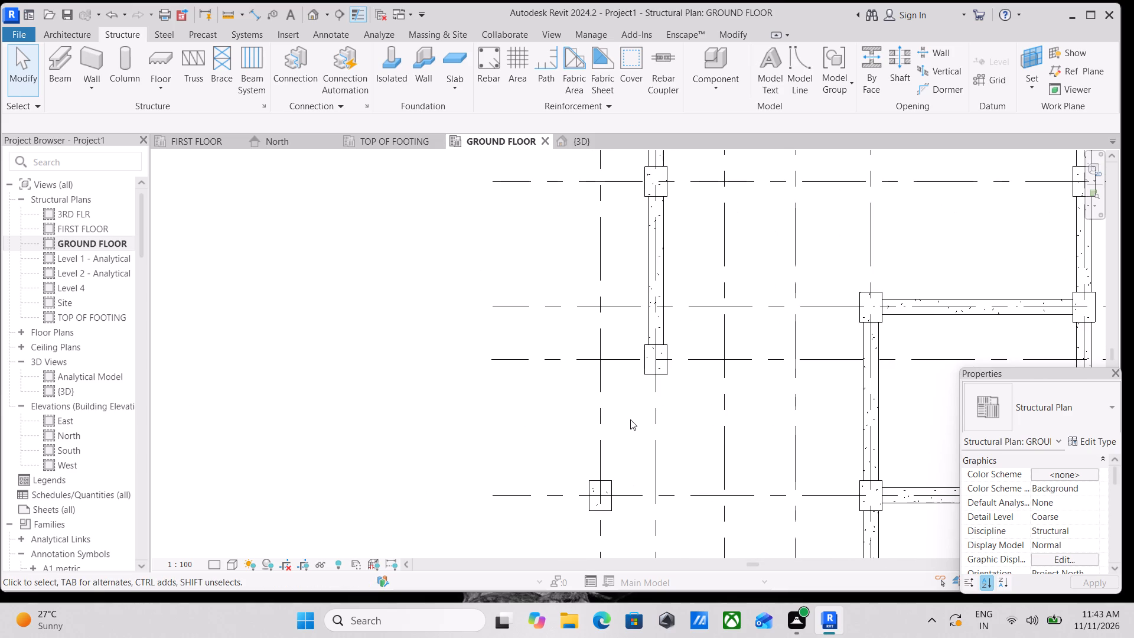
pyautogui.press('b')
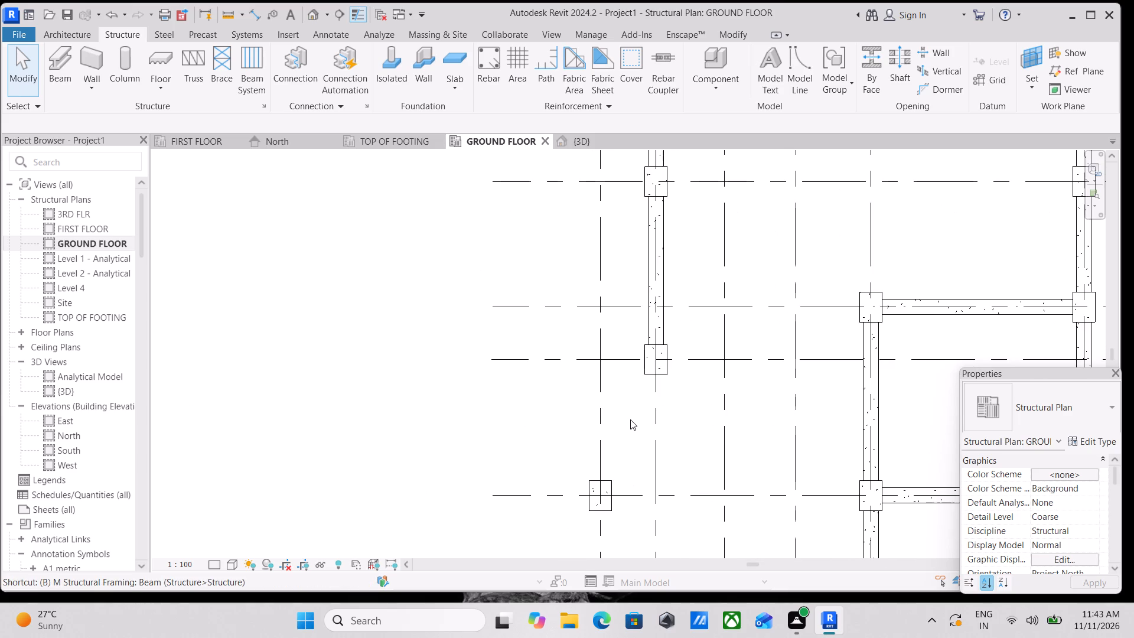
pyautogui.press('m')
pyautogui.scroll(-3, 849, 430)
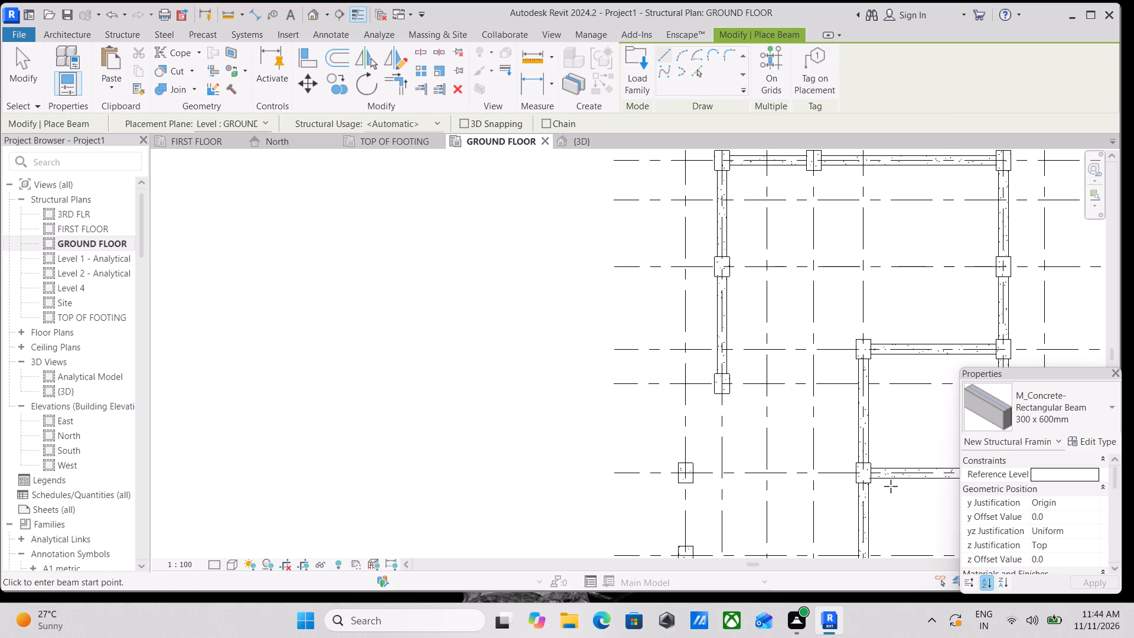
pyautogui.scroll(2, 891, 486)
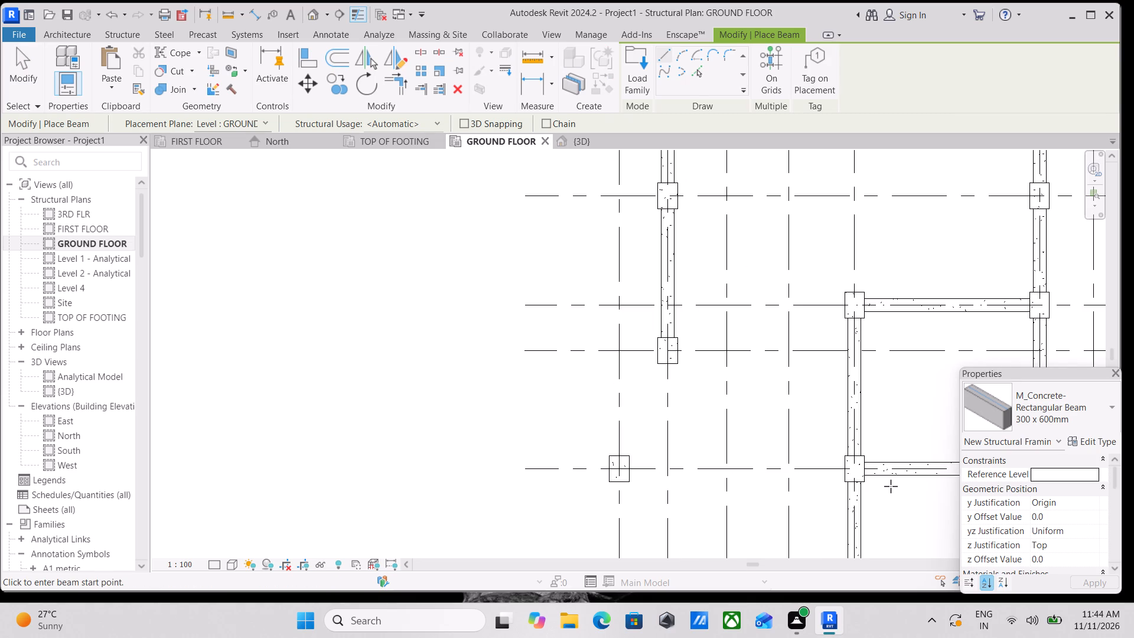
pyautogui.scroll(7, 876, 463)
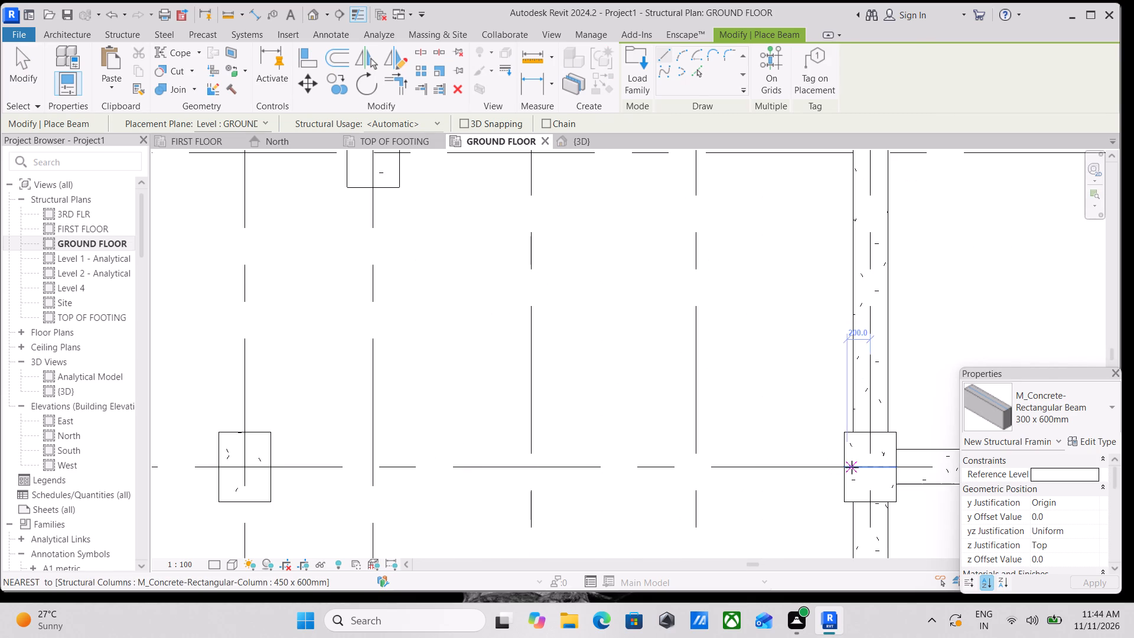
pyautogui.click(848, 467)
pyautogui.moveTo(634, 450); pyautogui.dragTo(814, 438, button='middle')
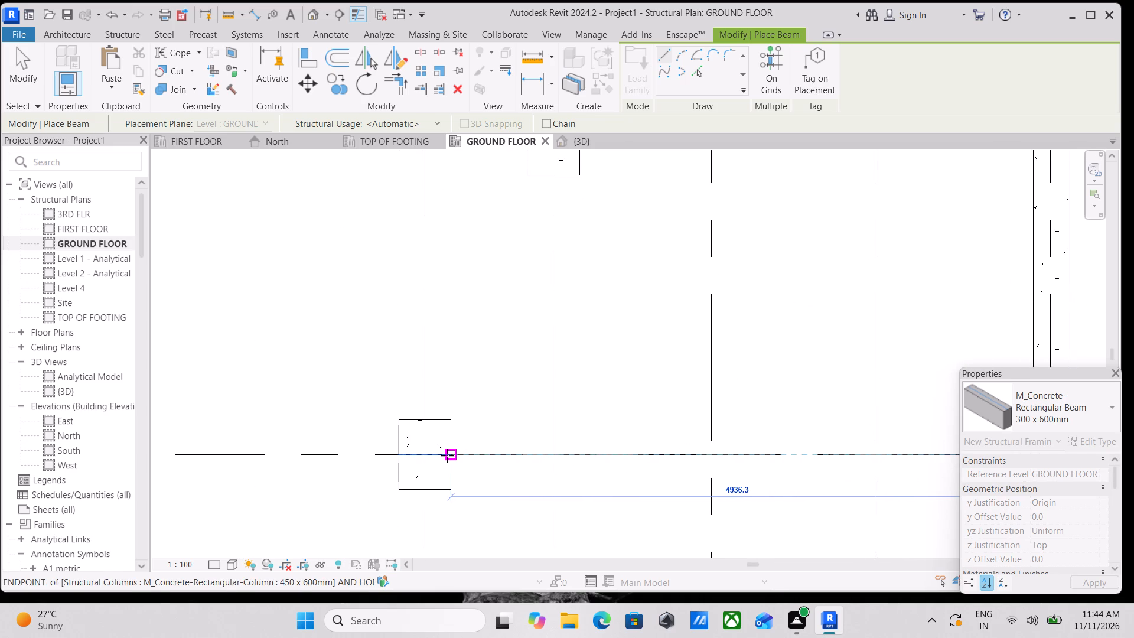
pyautogui.click(447, 455)
pyautogui.press('Escape')
# Place a 300 x 600mm concrete beam about 2200 mm long along grid B from the column at B-6 to the grid 7 beam.
pyautogui.scroll(-4, 449, 455)
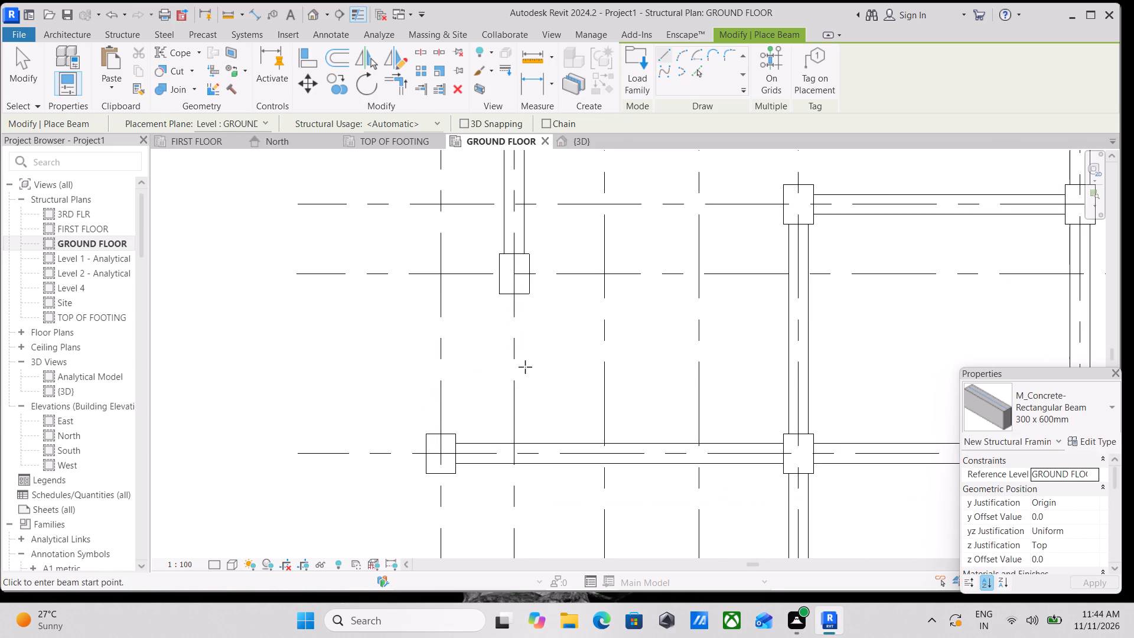
pyautogui.moveTo(534, 373); pyautogui.dragTo(579, 427, button='middle')
pyautogui.scroll(3, 575, 354)
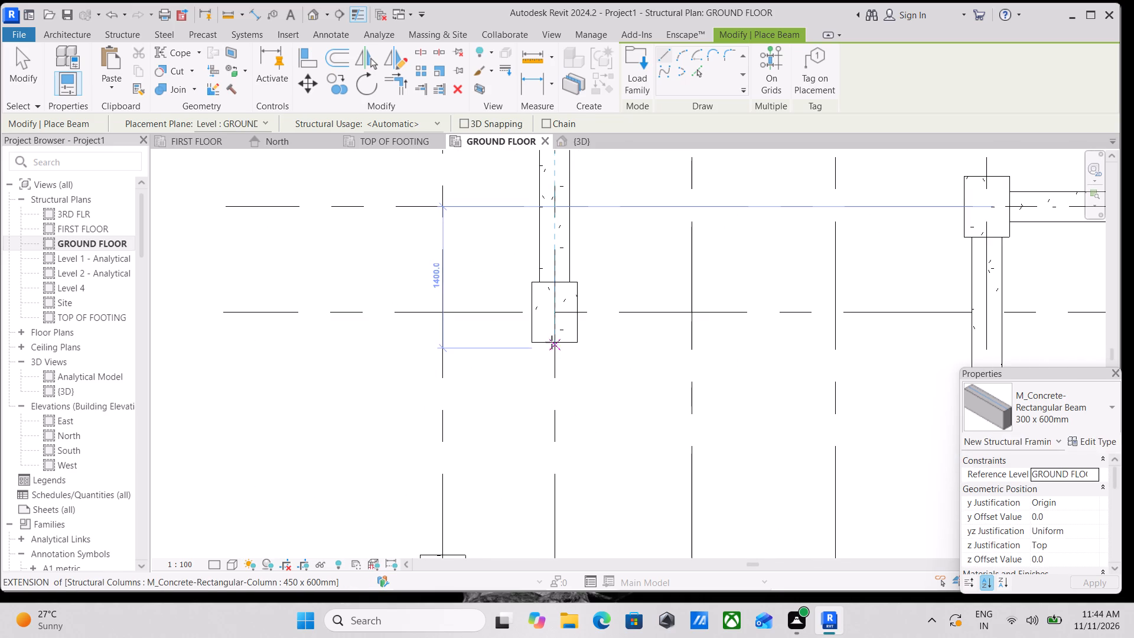
pyautogui.click(554, 339)
pyautogui.moveTo(548, 429); pyautogui.dragTo(607, 166, button='middle')
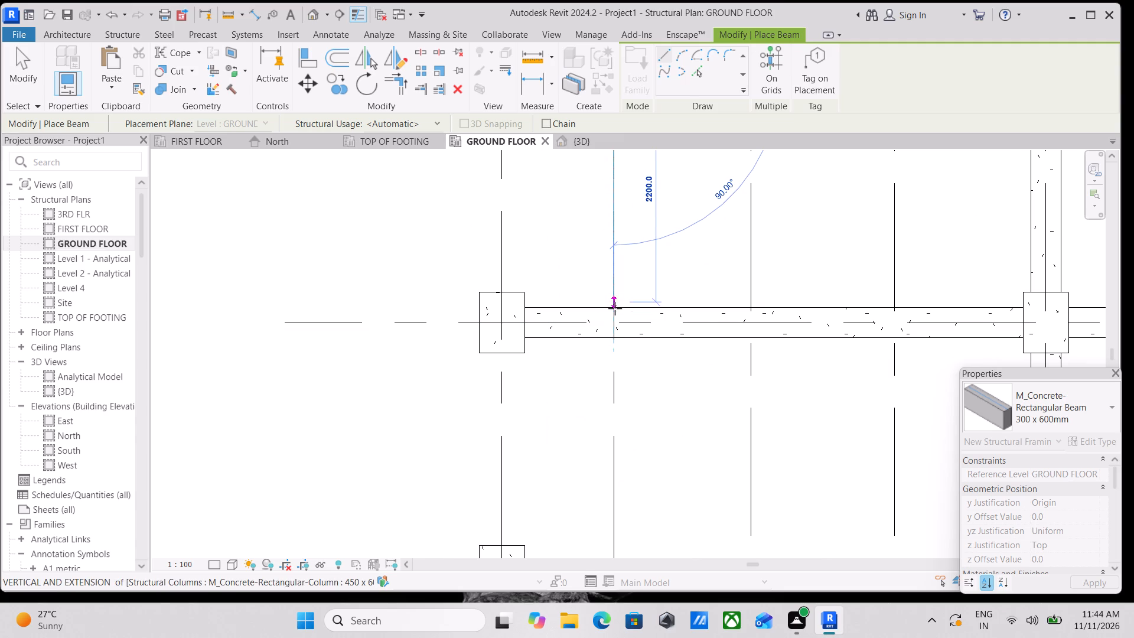
pyautogui.scroll(3, 615, 311)
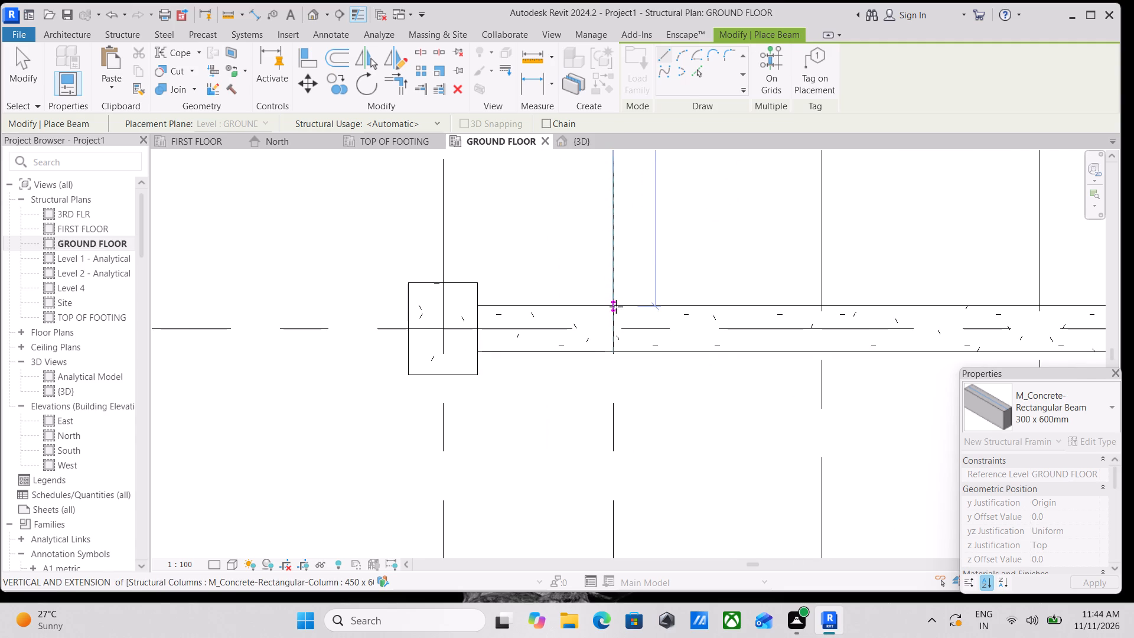
pyautogui.click(616, 307)
# Place a 300 x 600mm concrete beam about 1906 mm long along grid A from the column at A-7 to the column at A-8.
pyautogui.scroll(-11, 616, 307)
pyautogui.moveTo(702, 310); pyautogui.dragTo(712, 268, button='middle')
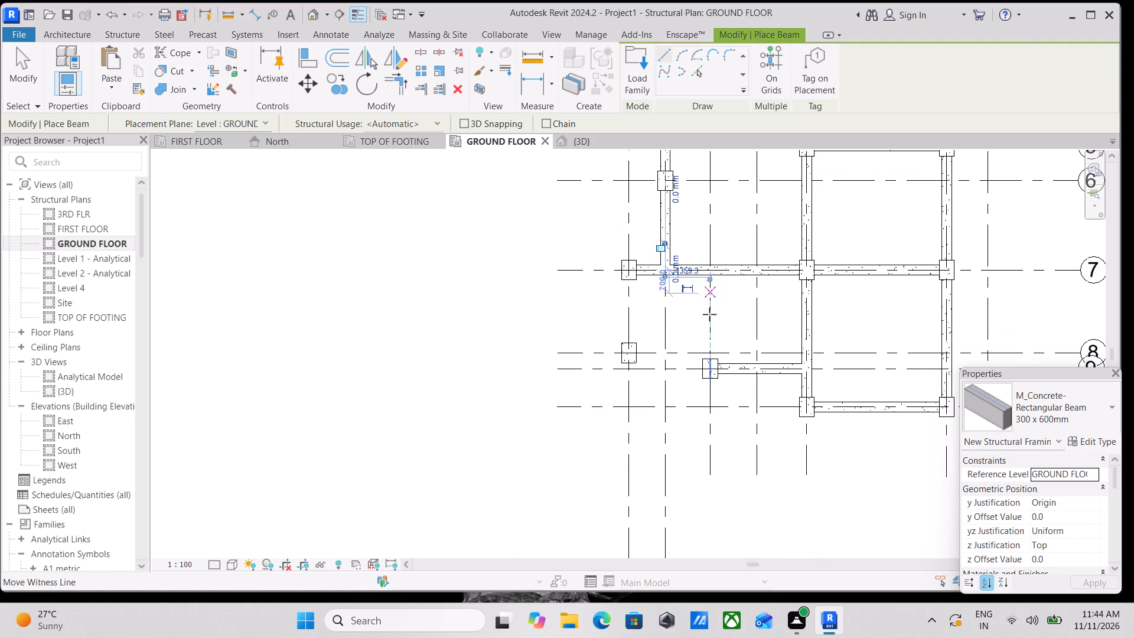
pyautogui.scroll(3, 664, 372)
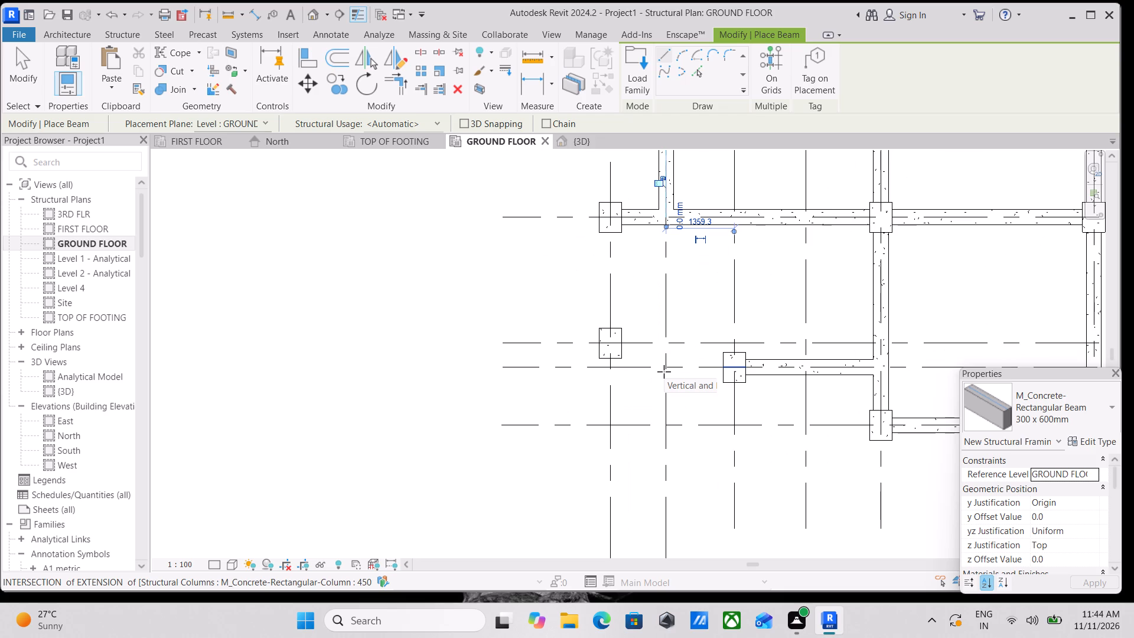
pyautogui.scroll(3, 625, 327)
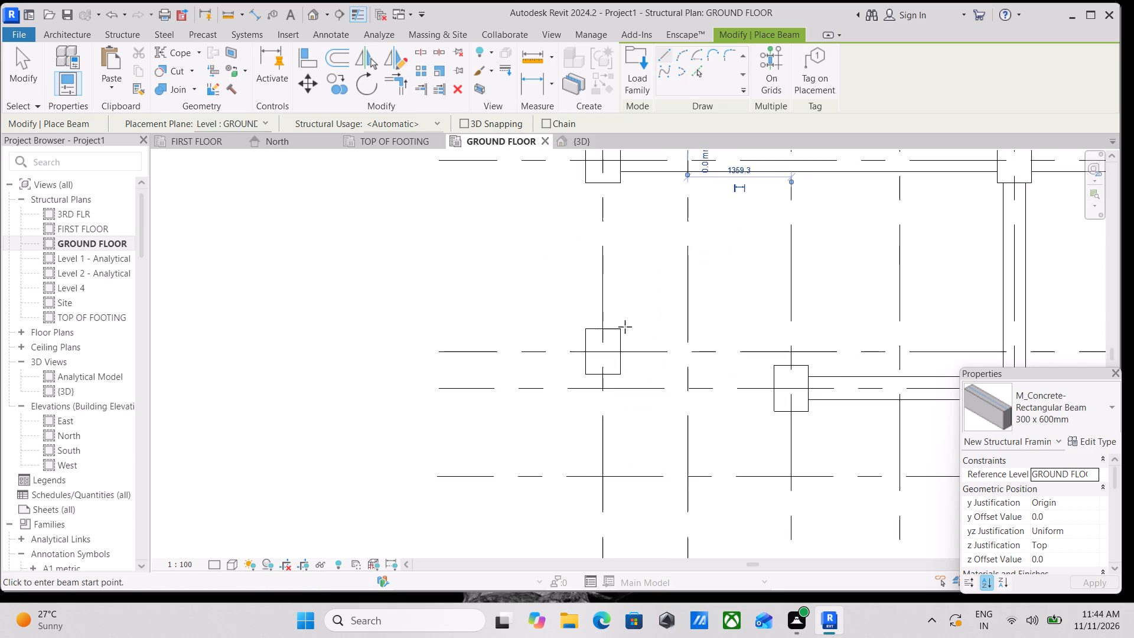
pyautogui.moveTo(625, 326); pyautogui.dragTo(646, 447, button='middle')
pyautogui.scroll(4, 618, 291)
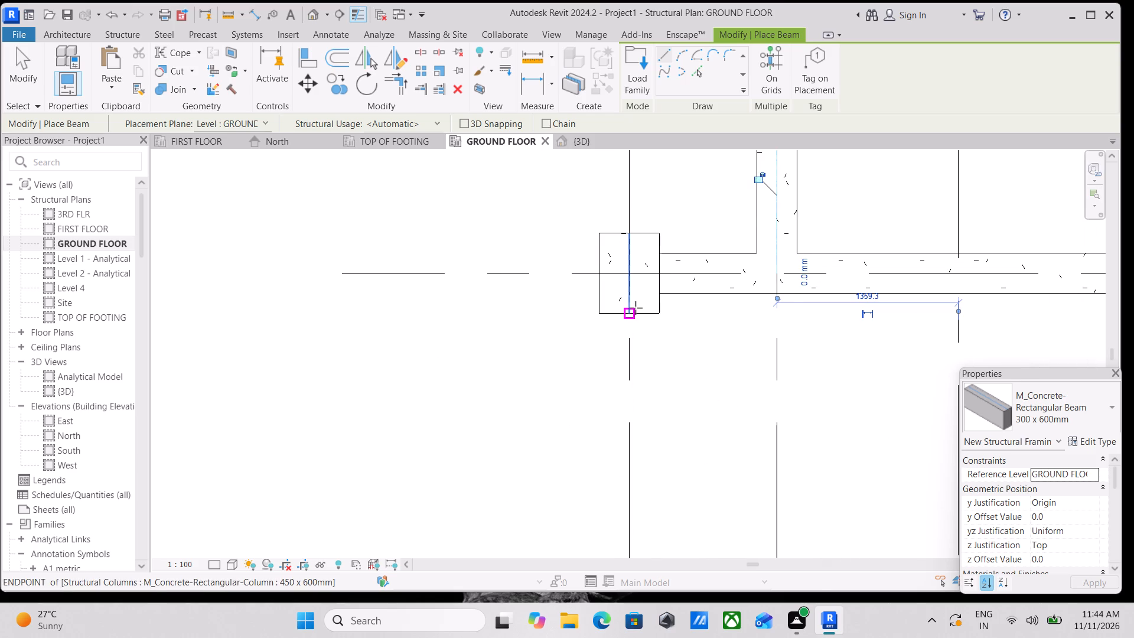
pyautogui.click(636, 307)
pyautogui.scroll(-1, 613, 470)
pyautogui.moveTo(614, 467); pyautogui.dragTo(654, 310, button='middle')
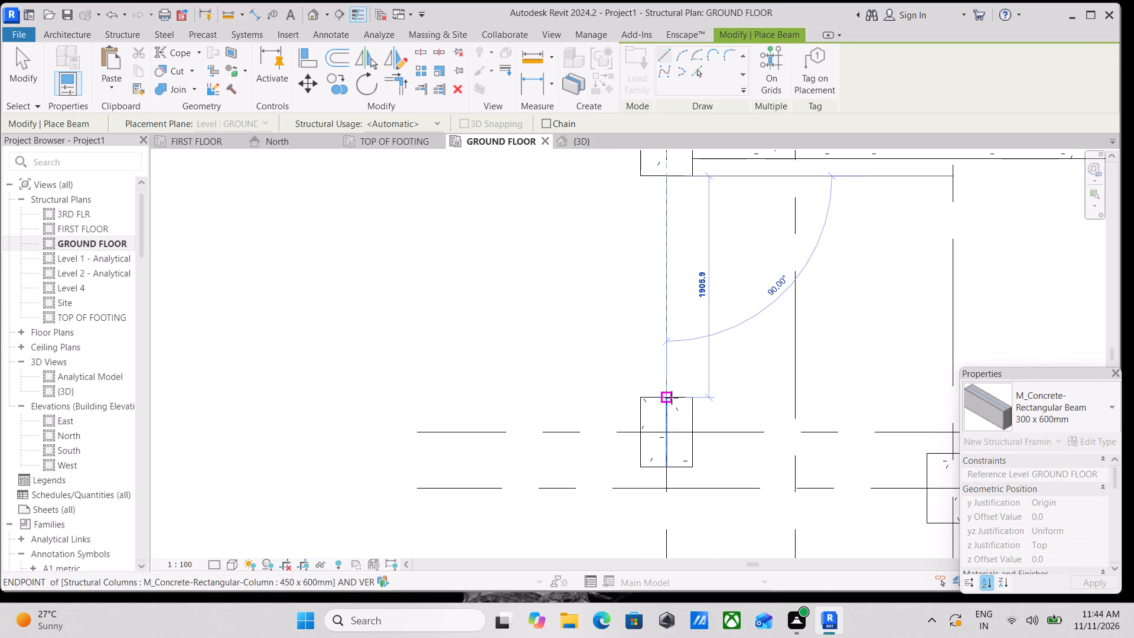
pyautogui.click(672, 398)
# Place a 300 x 600mm concrete beam along grid 9 from the column at C-9 to grid A, just below the A-8 column.
pyautogui.scroll(-1, 672, 398)
pyautogui.scroll(-2, 813, 432)
pyautogui.moveTo(813, 432); pyautogui.dragTo(782, 401, button='middle')
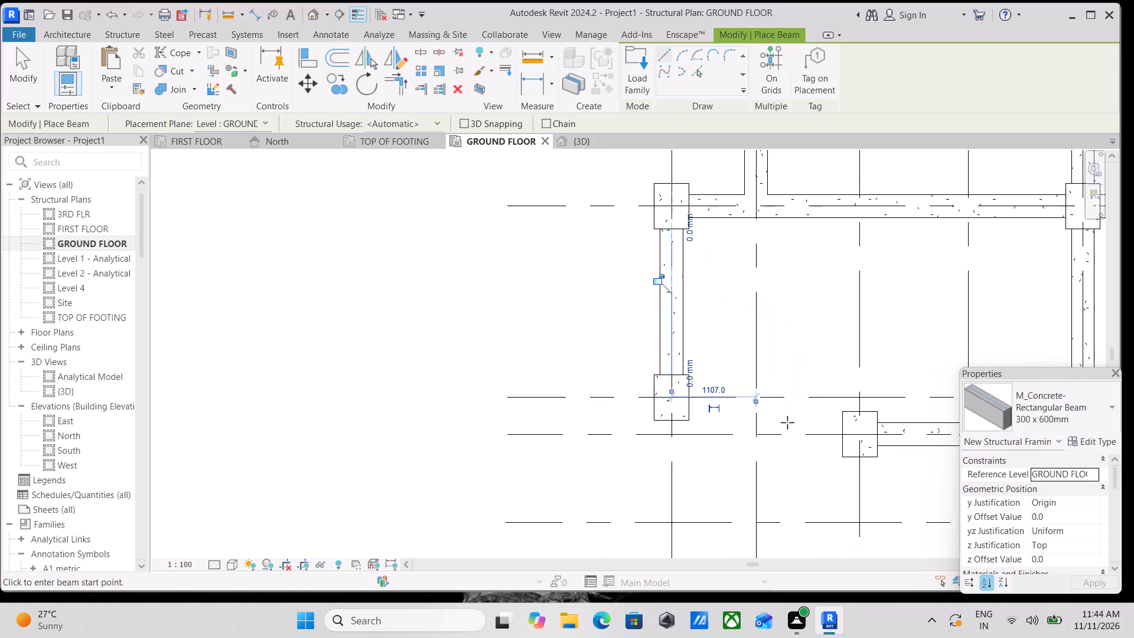
pyautogui.scroll(1, 722, 473)
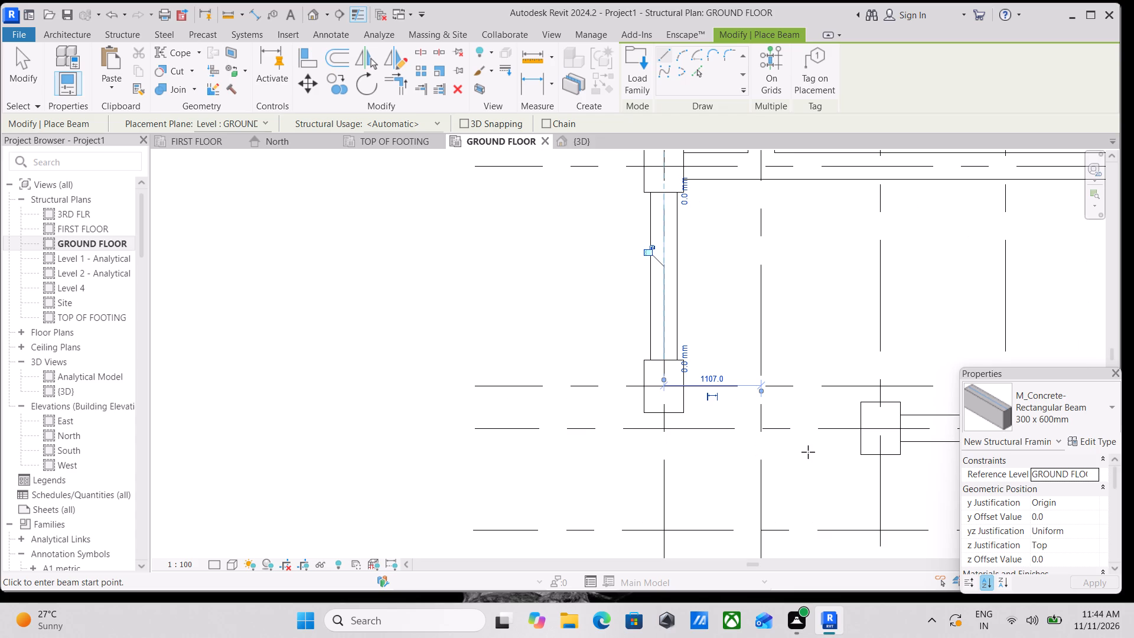
pyautogui.scroll(-3, 808, 452)
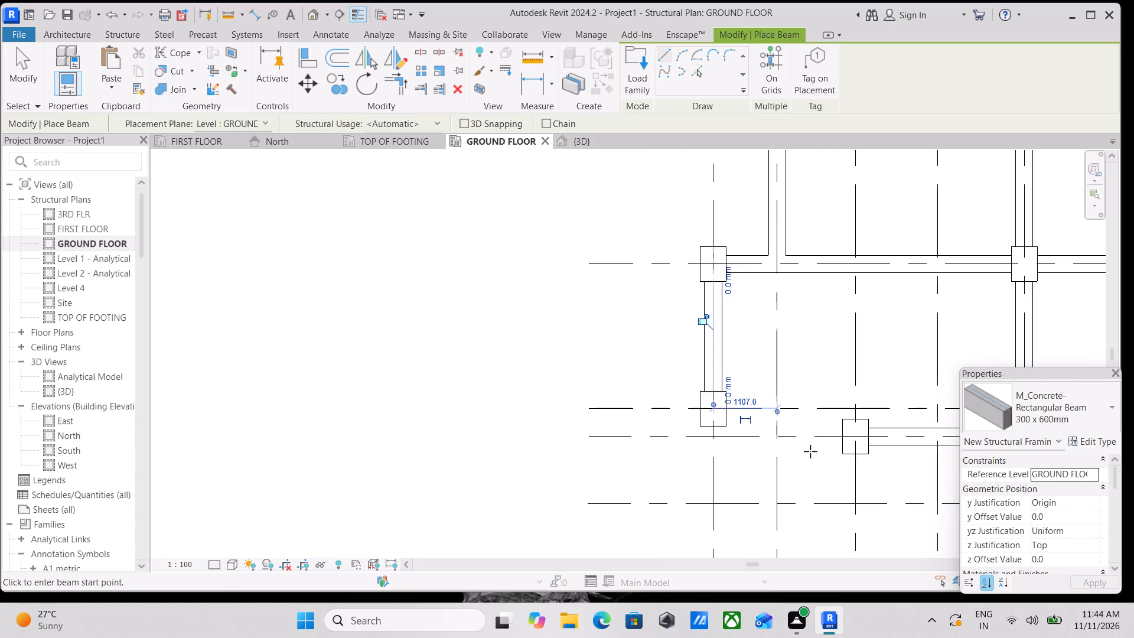
pyautogui.scroll(-3, 810, 451)
pyautogui.scroll(1, 835, 467)
pyautogui.scroll(-3, 835, 467)
pyautogui.moveTo(834, 467); pyautogui.dragTo(688, 448, button='middle')
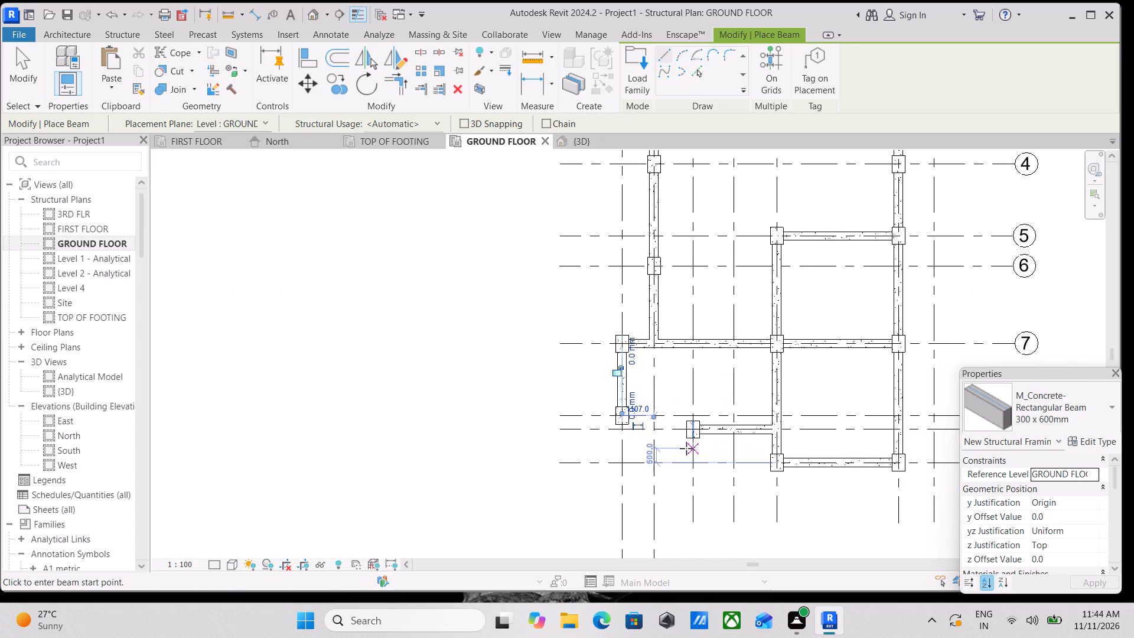
pyautogui.scroll(2, 686, 437)
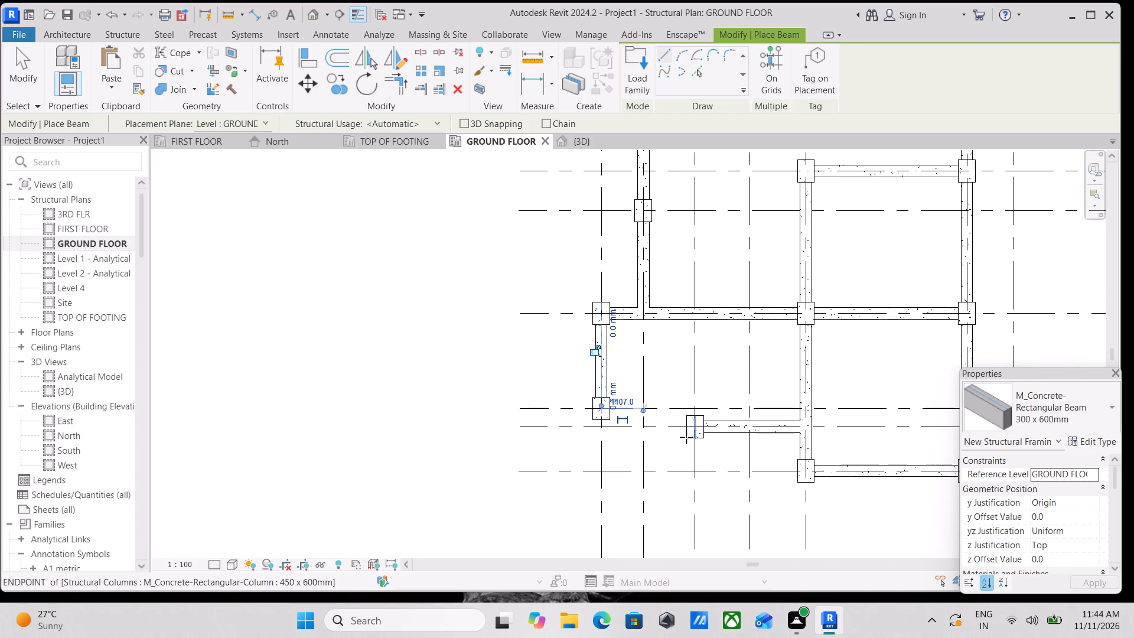
pyautogui.scroll(3, 752, 449)
pyautogui.scroll(5, 685, 376)
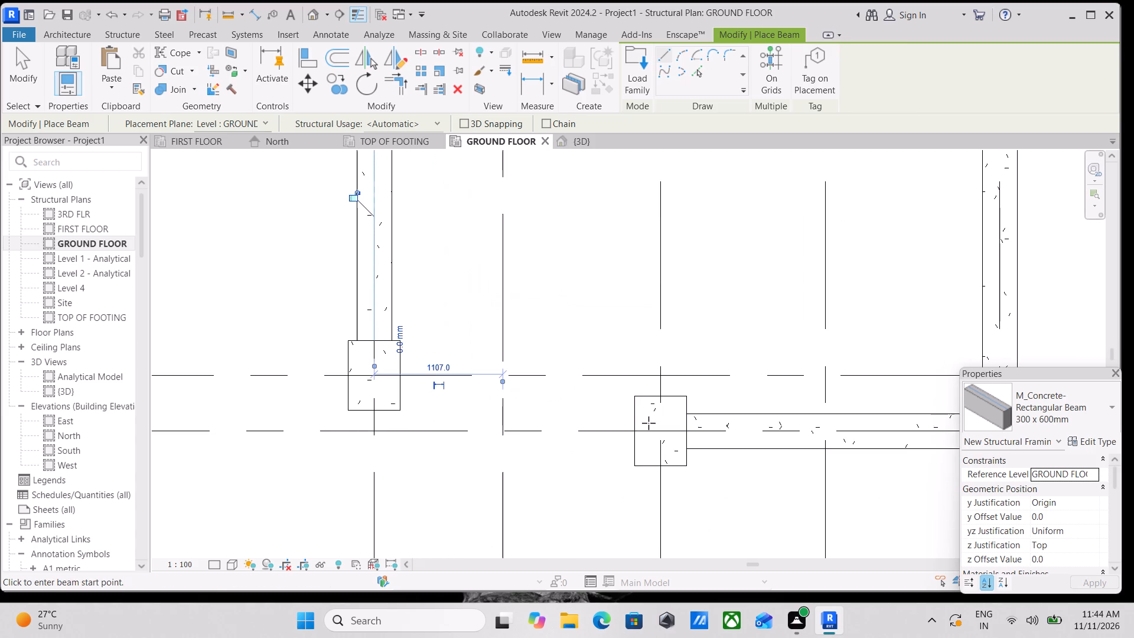
pyautogui.click(639, 432)
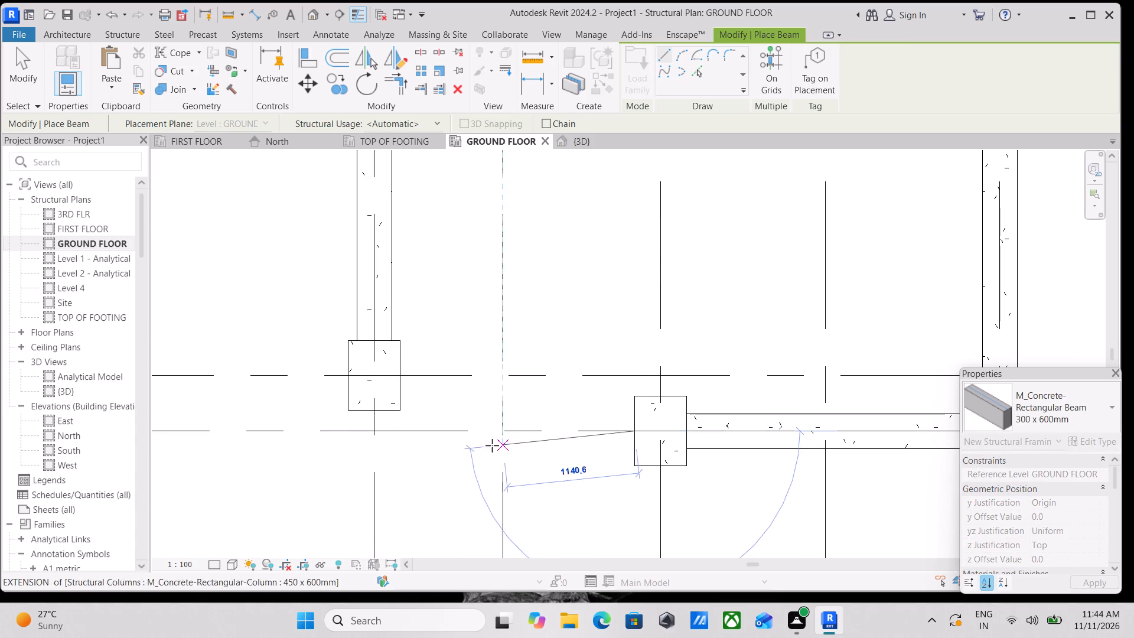
pyautogui.click(380, 429)
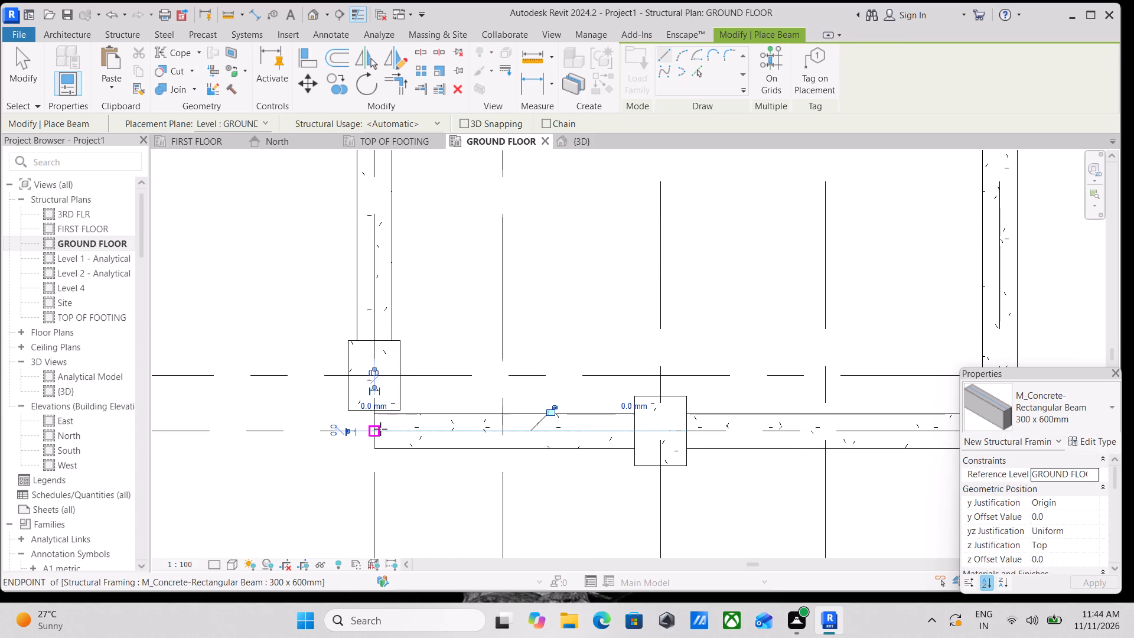
pyautogui.scroll(2, 397, 428)
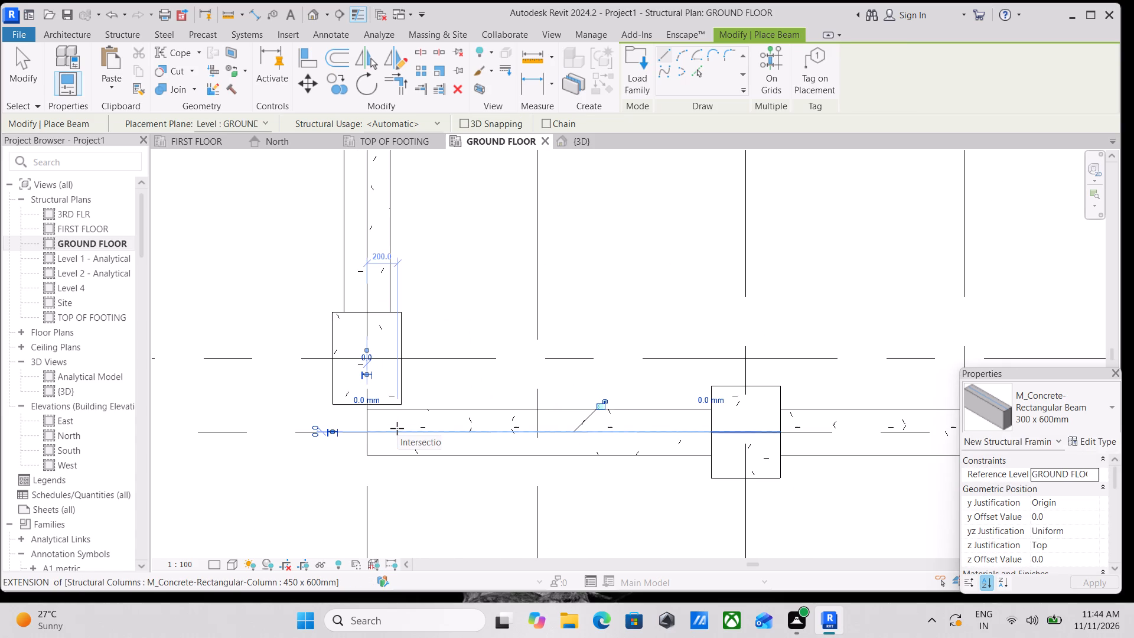
pyautogui.press('Escape')
pyautogui.scroll(3, 383, 428)
pyautogui.press('Escape')
pyautogui.press('Escape')
# Extend the grid A end of the new grid 9 beam about 179 mm past grid A.
pyautogui.click(435, 403)
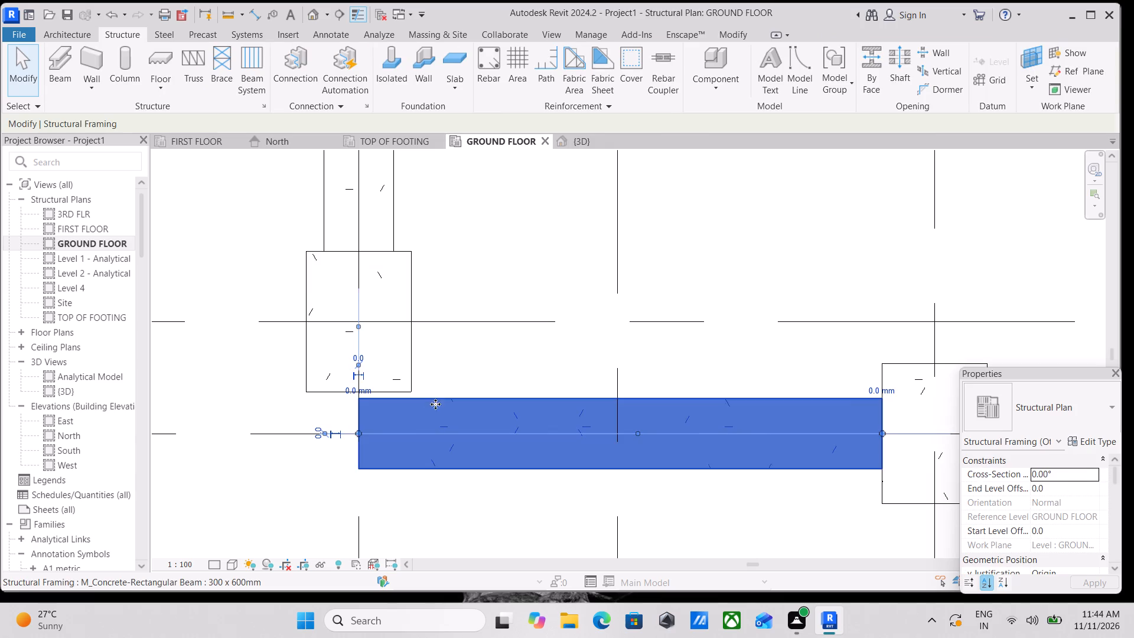
pyautogui.scroll(2, 337, 451)
pyautogui.moveTo(366, 429); pyautogui.dragTo(344, 431)
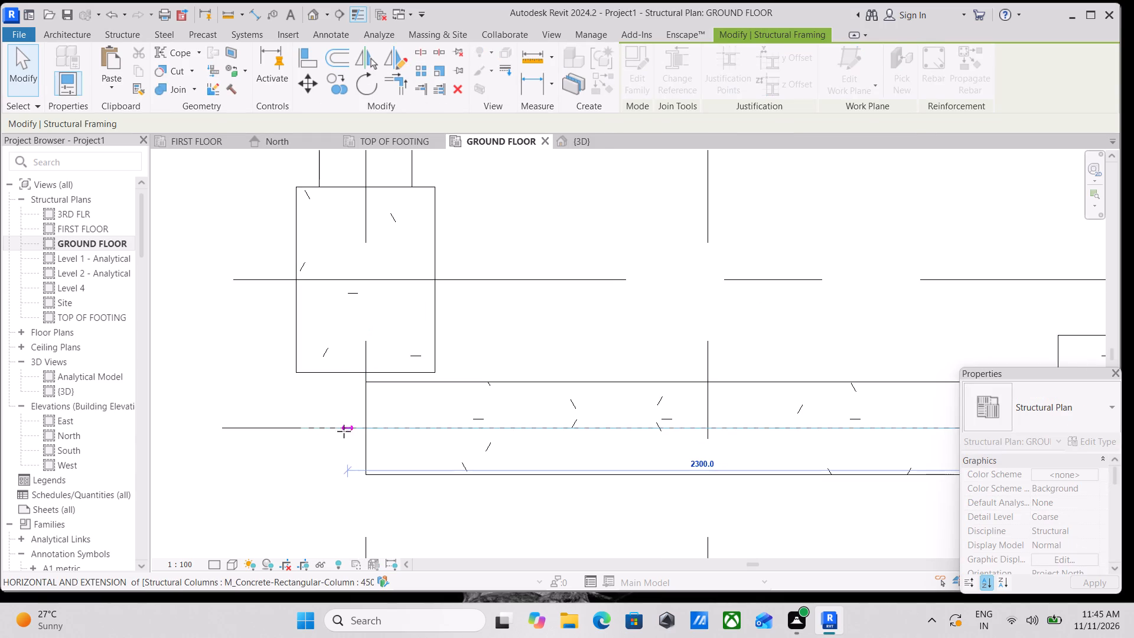
pyautogui.moveTo(344, 431); pyautogui.dragTo(310, 429)
pyautogui.scroll(-1, 358, 425)
pyautogui.moveTo(372, 430); pyautogui.dragTo(458, 453, button='middle')
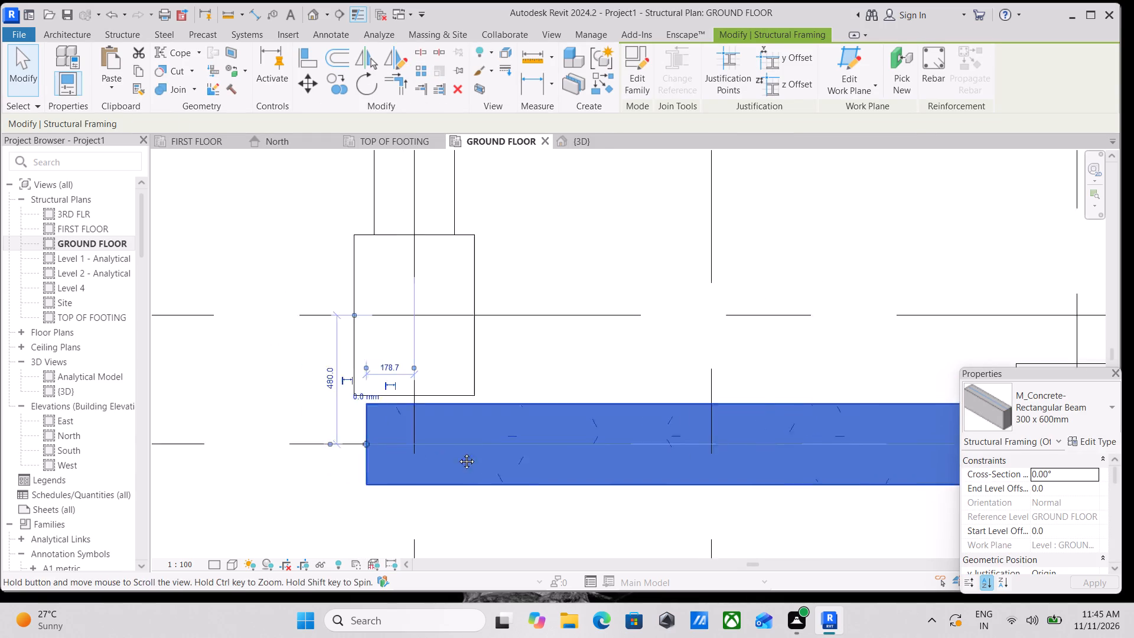
pyautogui.moveTo(458, 453); pyautogui.dragTo(498, 460, button='middle')
pyautogui.scroll(2, 498, 459)
pyautogui.press('Escape')
pyautogui.click(464, 414)
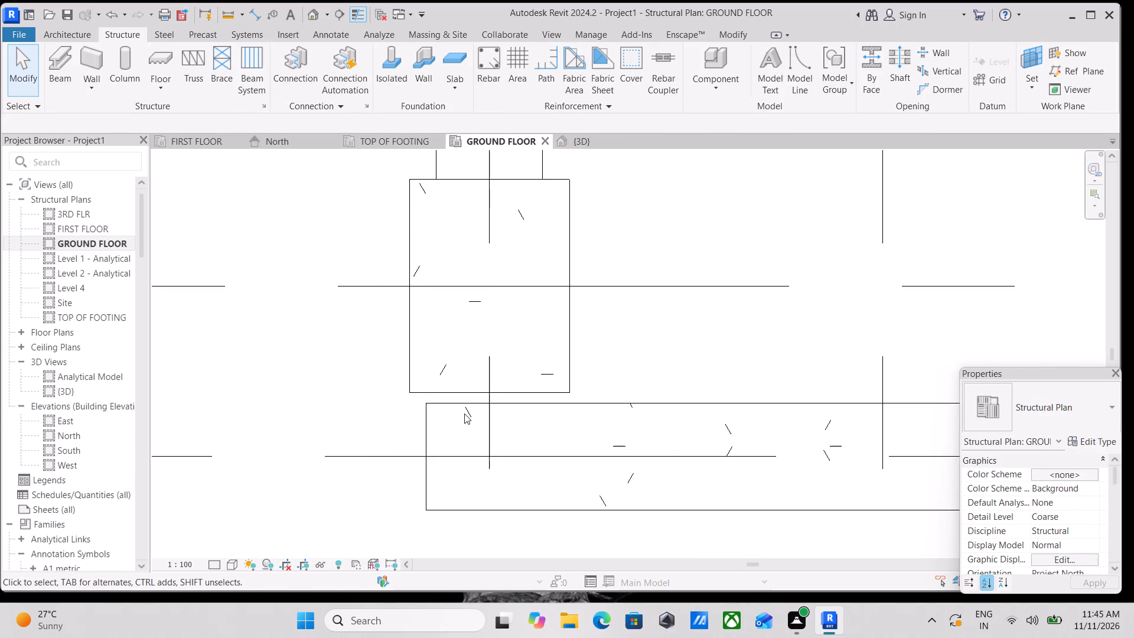
pyautogui.press('Escape')
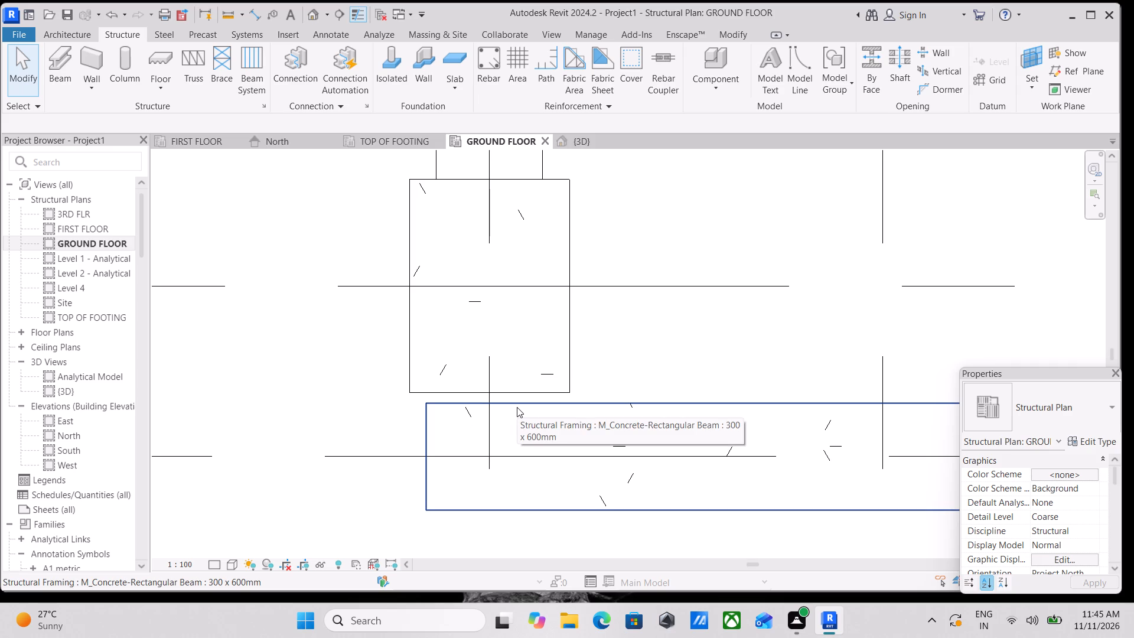
# Examine the ground floor beam layout from the grid 9 beam up to the bays between grids 1 and 2.
pyautogui.scroll(-3, 517, 407)
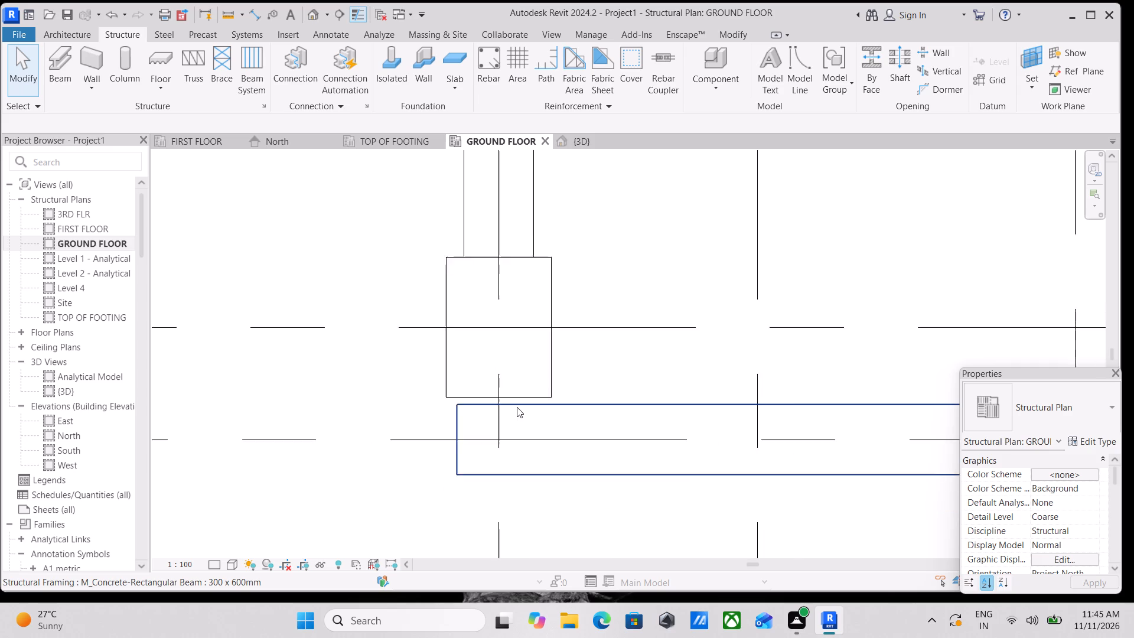
pyautogui.scroll(-1, 517, 407)
pyautogui.moveTo(520, 408); pyautogui.dragTo(533, 424, button='middle')
pyautogui.scroll(-2, 534, 423)
pyautogui.scroll(-3, 594, 376)
pyautogui.moveTo(594, 376); pyautogui.dragTo(533, 458, button='middle')
pyautogui.scroll(-2, 552, 424)
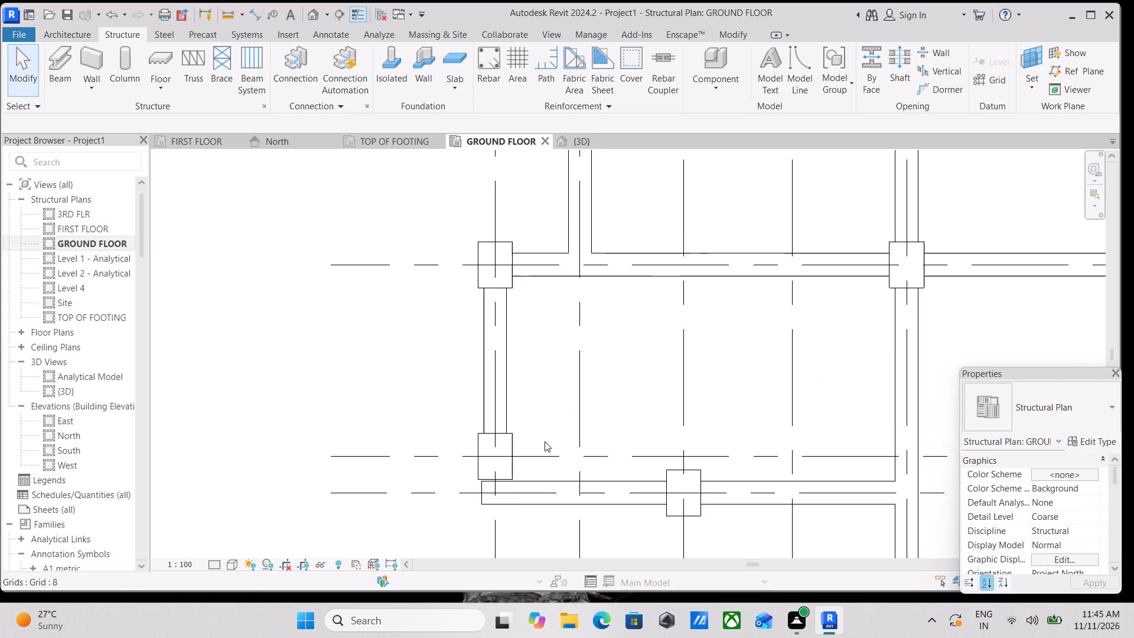
pyautogui.scroll(-3, 549, 424)
pyautogui.moveTo(549, 424); pyautogui.dragTo(524, 507, button='middle')
pyautogui.scroll(-4, 604, 412)
pyautogui.moveTo(604, 412); pyautogui.dragTo(605, 594, button='middle')
pyautogui.scroll(1, 605, 594)
pyautogui.moveTo(642, 385); pyautogui.dragTo(640, 407, button='middle')
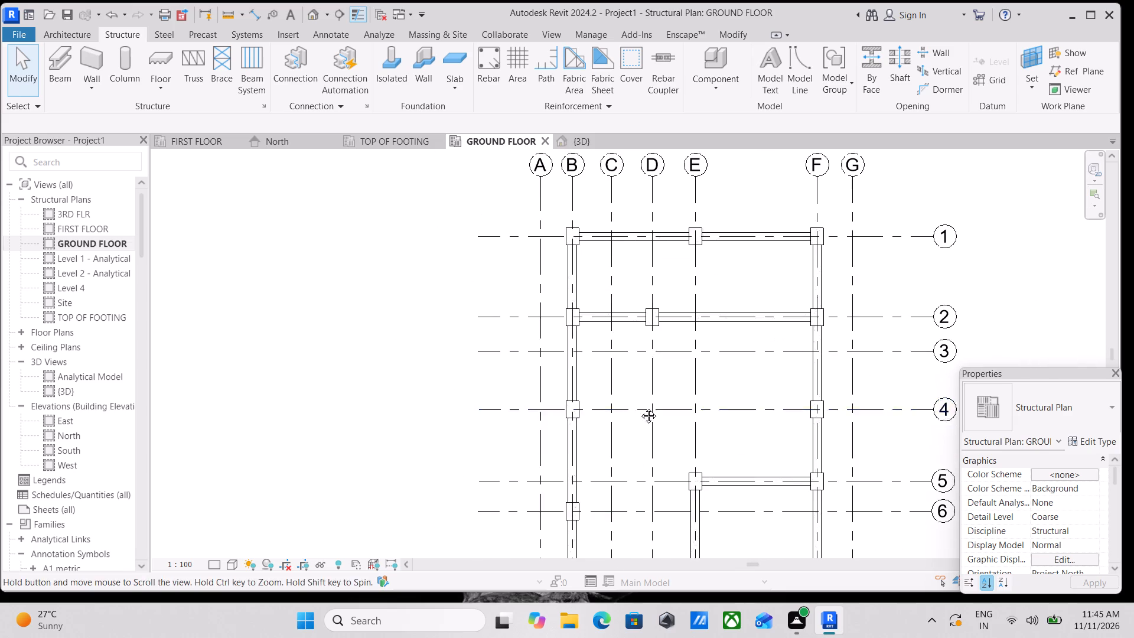
pyautogui.moveTo(640, 407); pyautogui.dragTo(626, 483, button='middle')
pyautogui.scroll(4, 634, 336)
pyautogui.moveTo(602, 374); pyautogui.dragTo(601, 388, button='middle')
pyautogui.scroll(3, 593, 391)
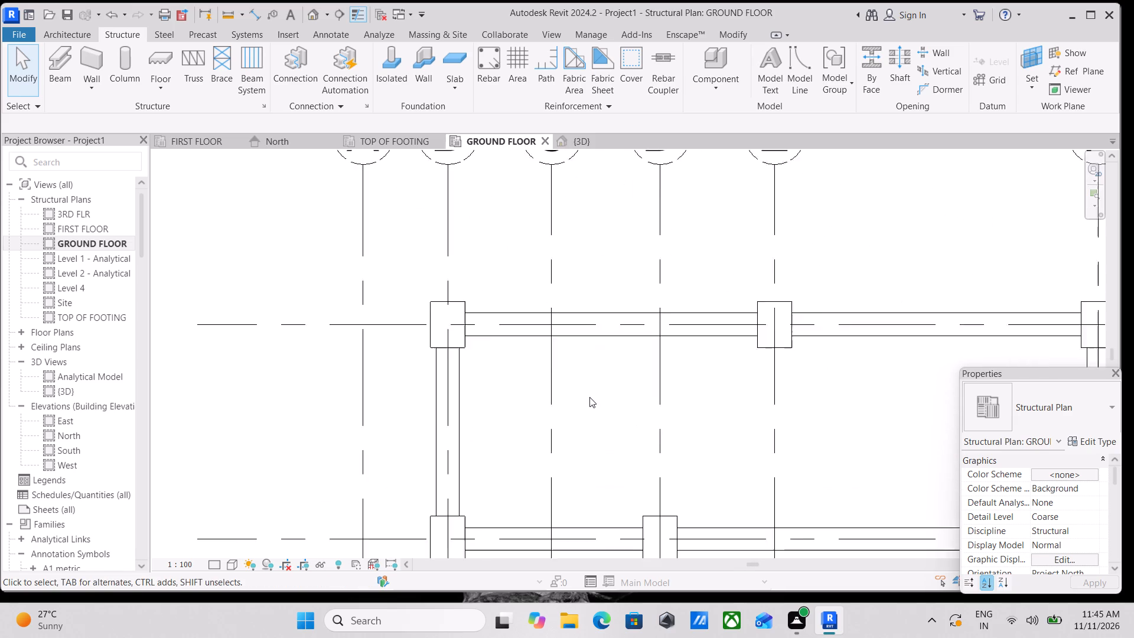
# Align the grid 1 beams from B to E and E to F with the outer face of the B-1 column, using multiple alignment.
pyautogui.scroll(3, 589, 397)
pyautogui.write('AL')
pyautogui.scroll(3, 437, 219)
pyautogui.scroll(3, 377, 254)
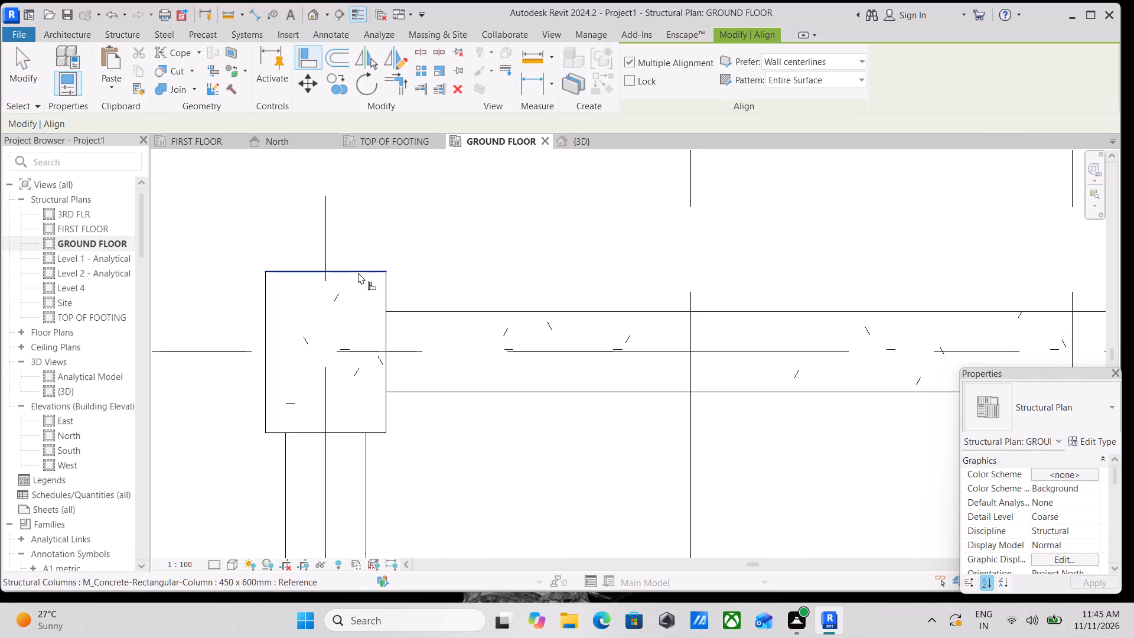
pyautogui.click(359, 271)
pyautogui.click(447, 309)
pyautogui.scroll(-3, 509, 304)
pyautogui.moveTo(509, 304); pyautogui.dragTo(427, 297, button='middle')
pyautogui.moveTo(938, 327); pyautogui.dragTo(686, 309, button='middle')
pyautogui.moveTo(892, 292); pyautogui.dragTo(692, 311, button='middle')
pyautogui.click(745, 301)
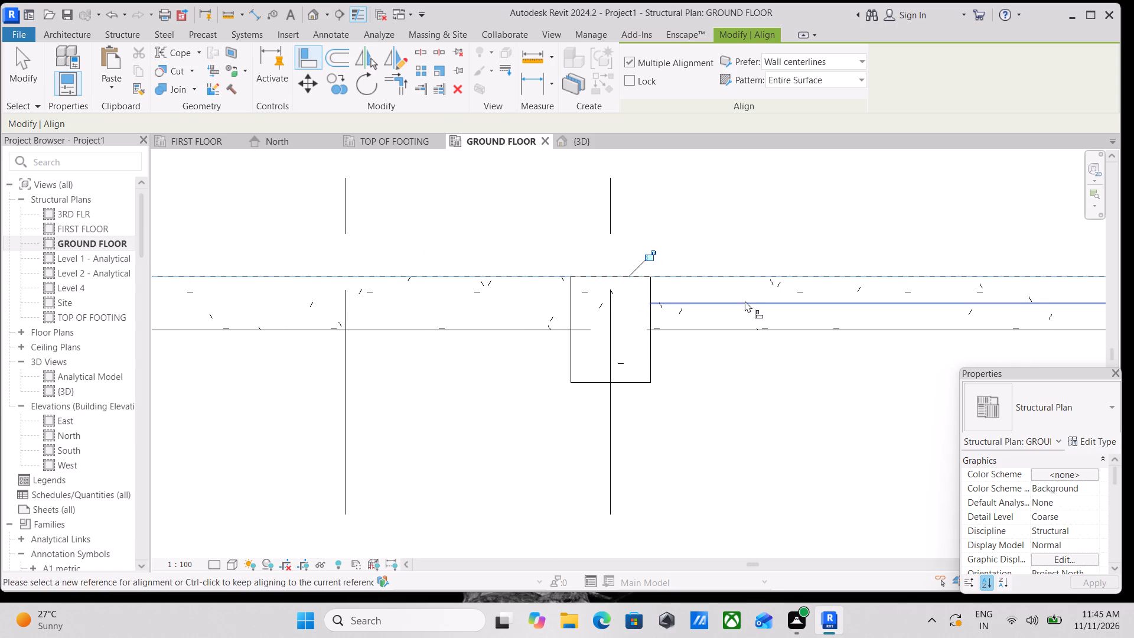
# Turn off multiple alignment and align the grid F beam between grids 1 and 2 with the outer face of the F-1 column.
pyautogui.scroll(-1, 745, 301)
pyautogui.moveTo(745, 301); pyautogui.dragTo(556, 316, button='middle')
pyautogui.scroll(-1, 895, 315)
pyautogui.moveTo(858, 318); pyautogui.dragTo(661, 329, button='middle')
pyautogui.moveTo(864, 334); pyautogui.dragTo(688, 341, button='middle')
pyautogui.scroll(-3, 801, 350)
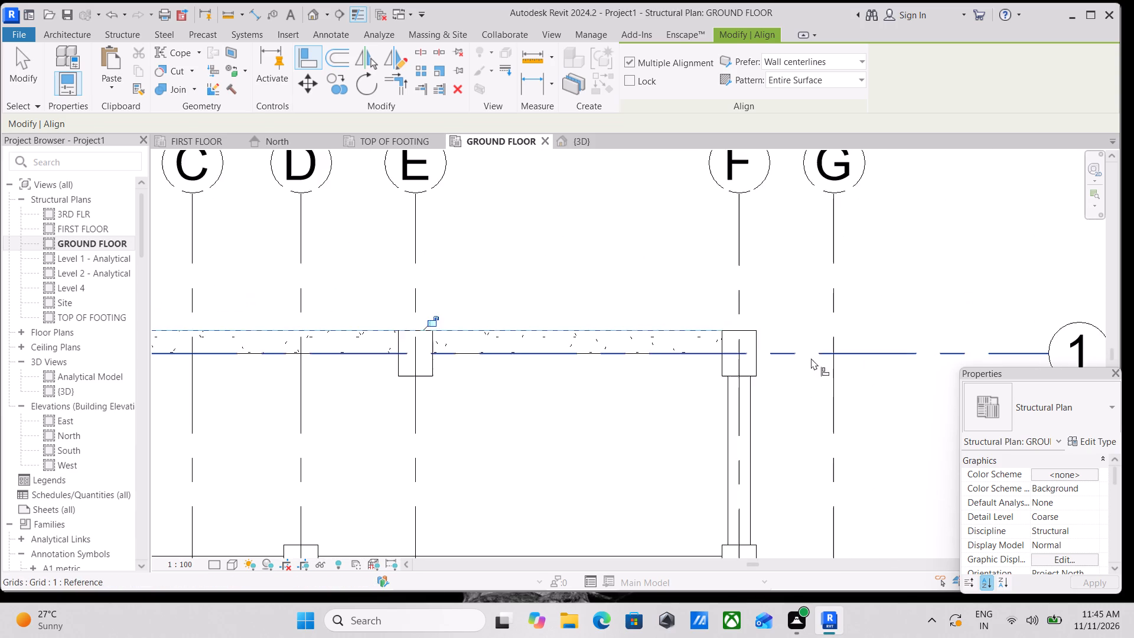
pyautogui.scroll(-2, 811, 358)
pyautogui.moveTo(801, 377); pyautogui.dragTo(779, 266, button='middle')
pyautogui.scroll(3, 748, 300)
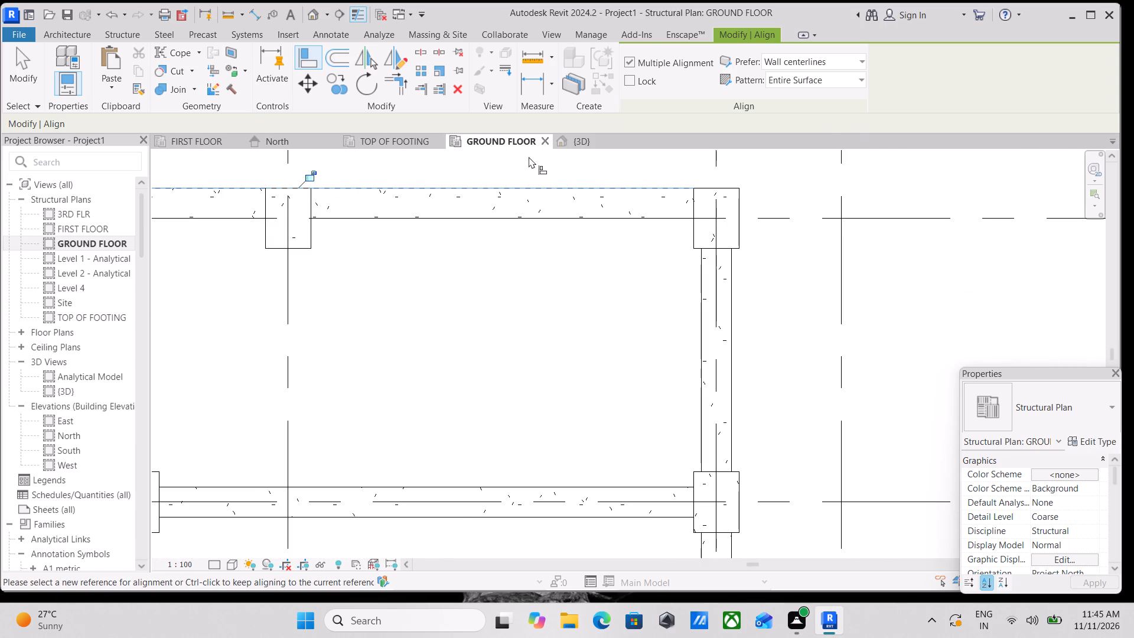
pyautogui.click(630, 63)
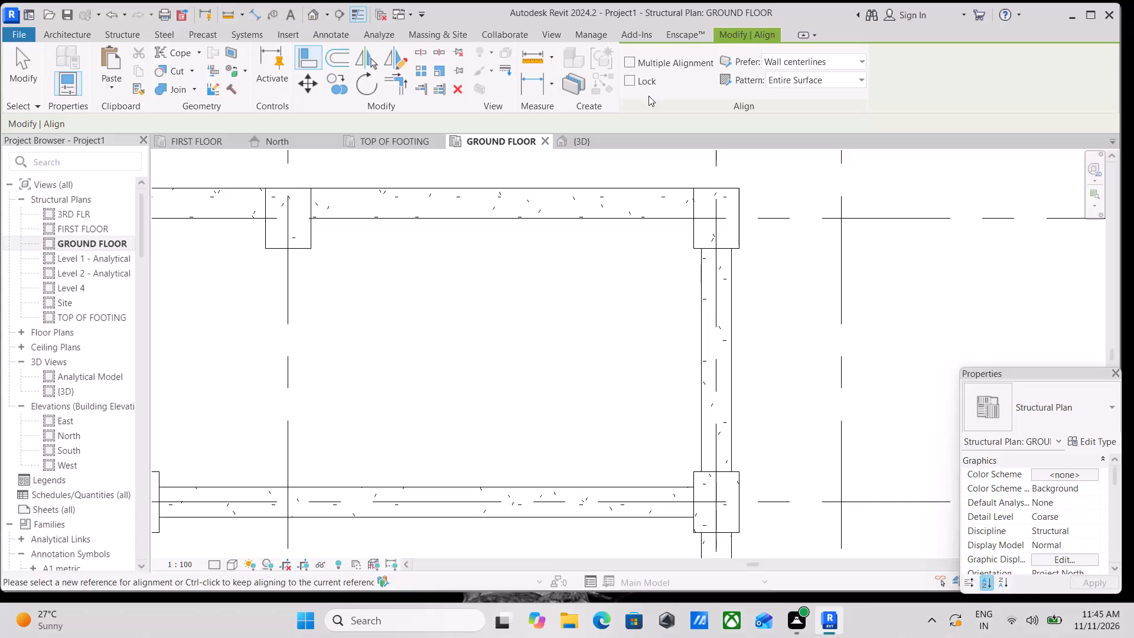
pyautogui.scroll(5, 763, 242)
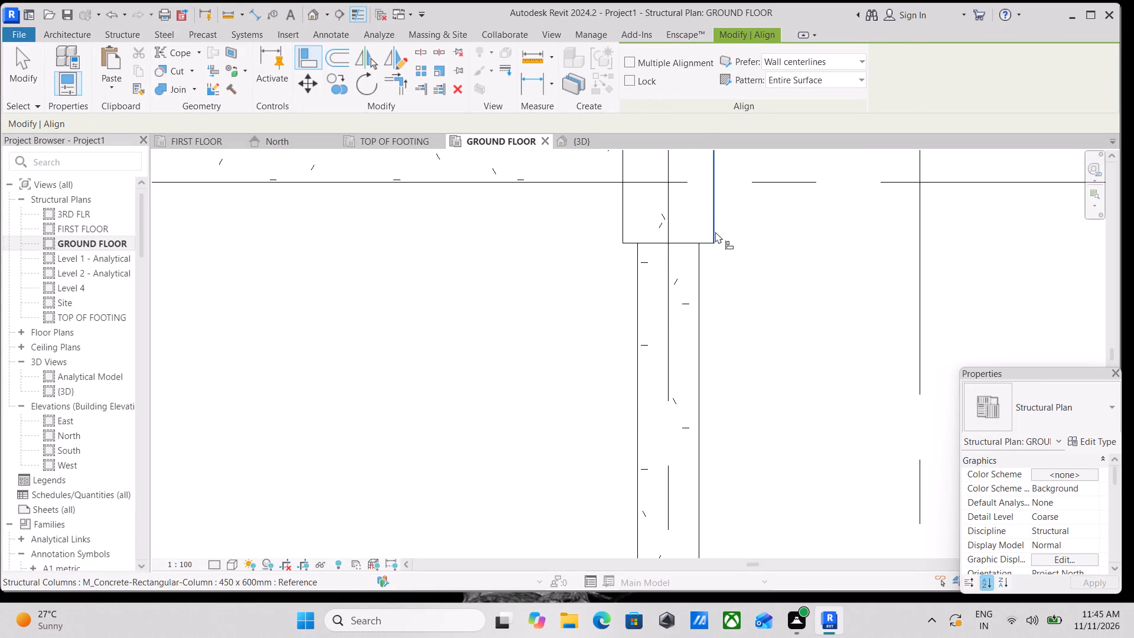
pyautogui.click(715, 231)
pyautogui.click(704, 313)
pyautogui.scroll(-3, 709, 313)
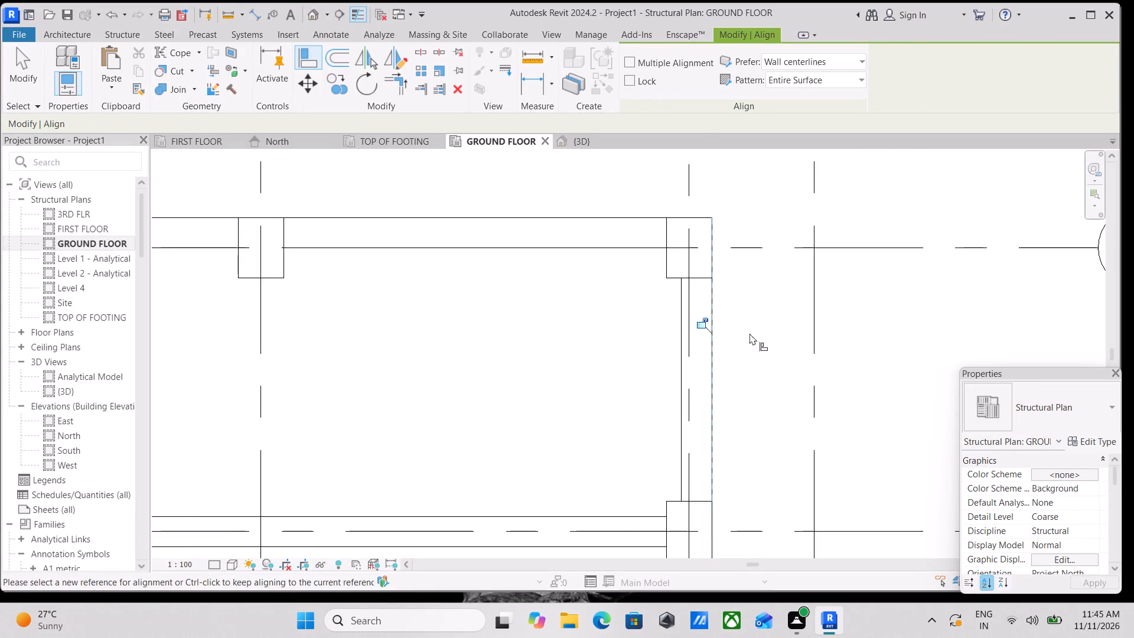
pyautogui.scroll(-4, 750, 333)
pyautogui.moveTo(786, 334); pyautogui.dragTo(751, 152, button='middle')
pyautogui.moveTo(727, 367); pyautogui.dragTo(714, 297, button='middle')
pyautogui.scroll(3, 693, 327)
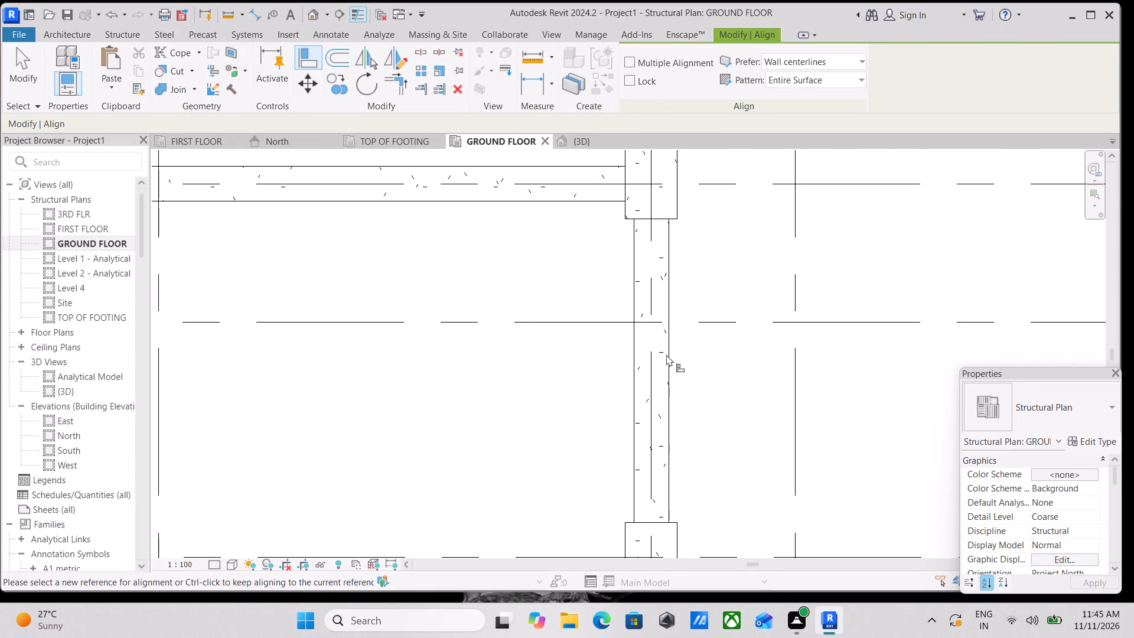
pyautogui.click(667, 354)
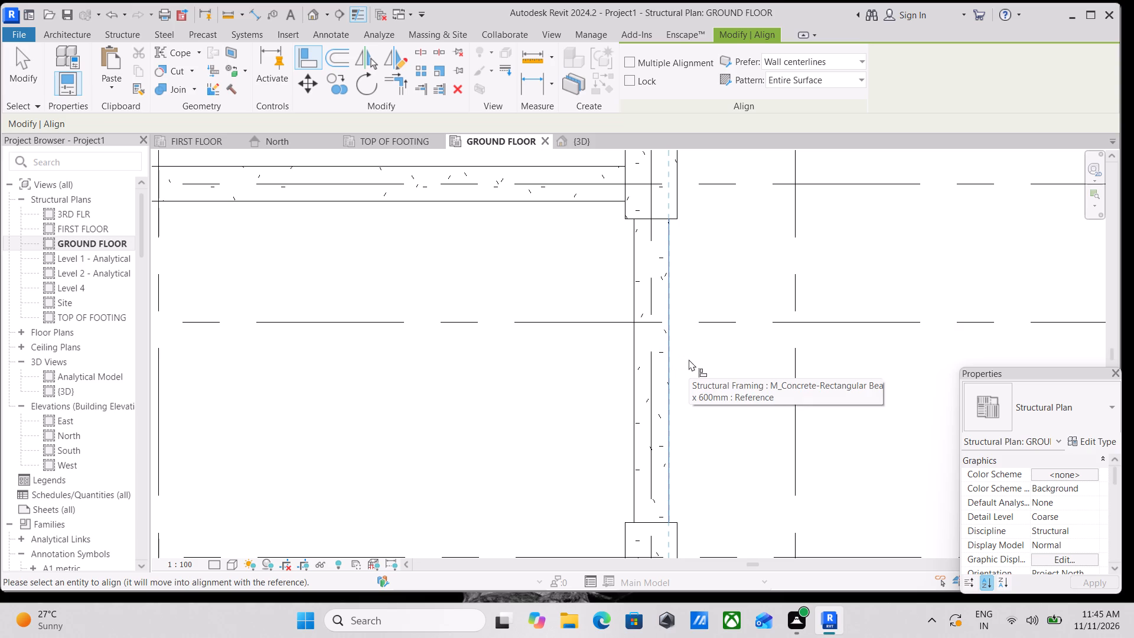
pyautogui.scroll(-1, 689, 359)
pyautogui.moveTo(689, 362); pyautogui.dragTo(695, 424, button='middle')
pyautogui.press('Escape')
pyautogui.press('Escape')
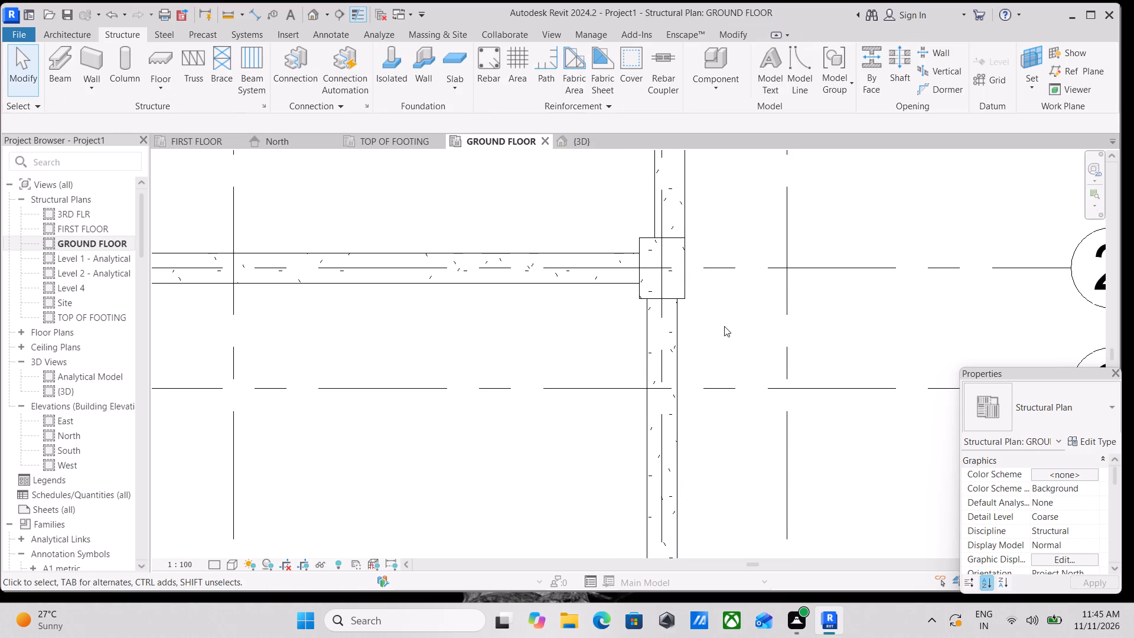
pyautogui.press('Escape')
# Align the grid F beam between grids 2 and 4 with the outer face of the F-2 column.
pyautogui.write('AL')
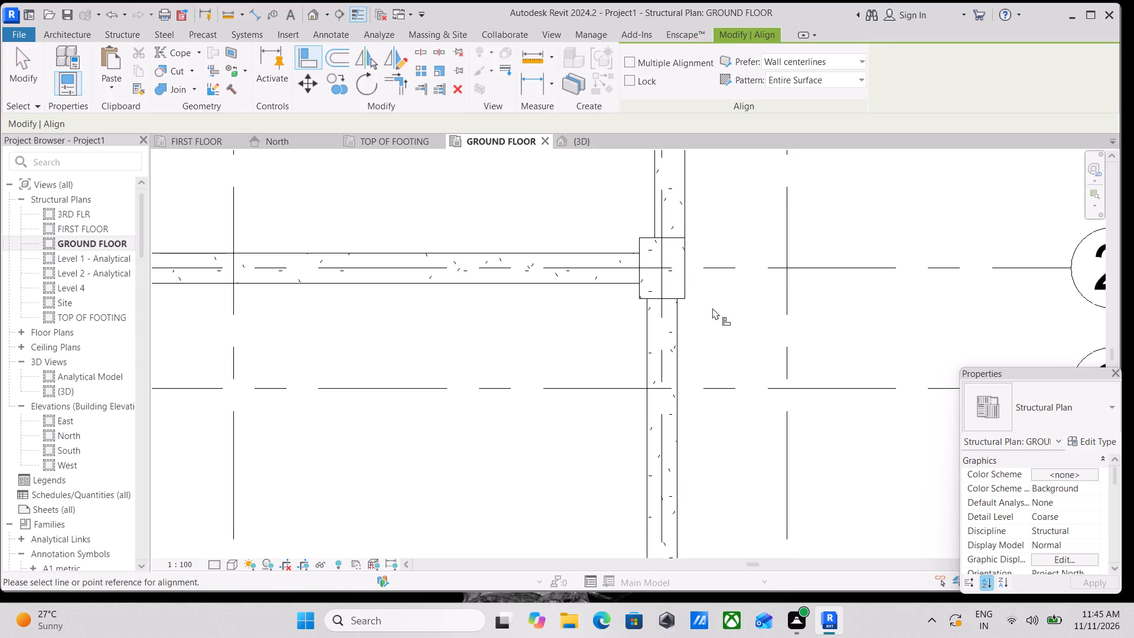
pyautogui.scroll(5, 697, 301)
pyautogui.click(679, 284)
pyautogui.scroll(-2, 713, 315)
pyautogui.moveTo(713, 307); pyautogui.dragTo(713, 294, button='middle')
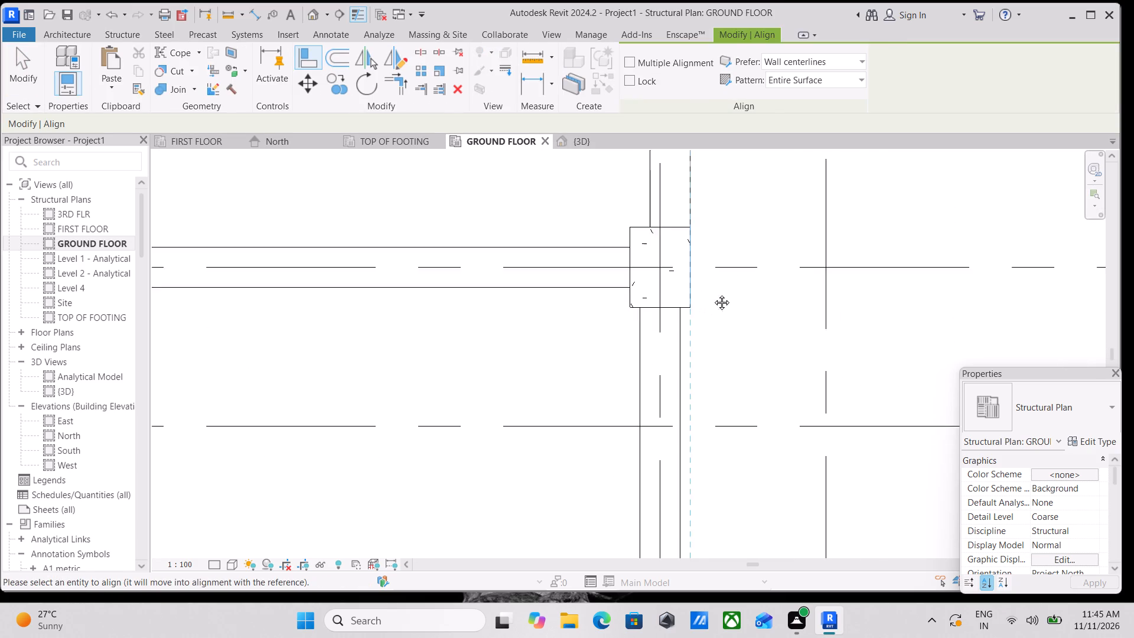
pyautogui.scroll(-2, 713, 294)
pyautogui.moveTo(713, 294); pyautogui.dragTo(718, 265, button='middle')
pyautogui.scroll(1, 718, 268)
pyautogui.click(683, 323)
# Align the grid F beam between grids 4 and 5 with the outer face of the F-4 column.
pyautogui.scroll(-4, 705, 315)
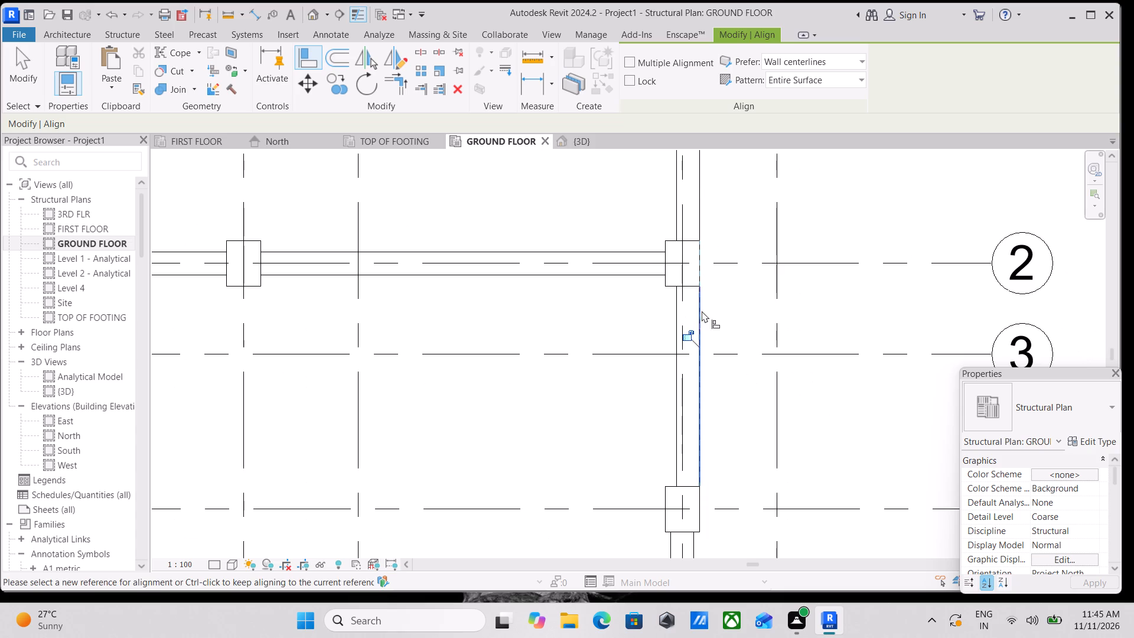
pyautogui.moveTo(722, 361); pyautogui.dragTo(736, 216, button='middle')
pyautogui.scroll(3, 757, 460)
pyautogui.scroll(3, 716, 417)
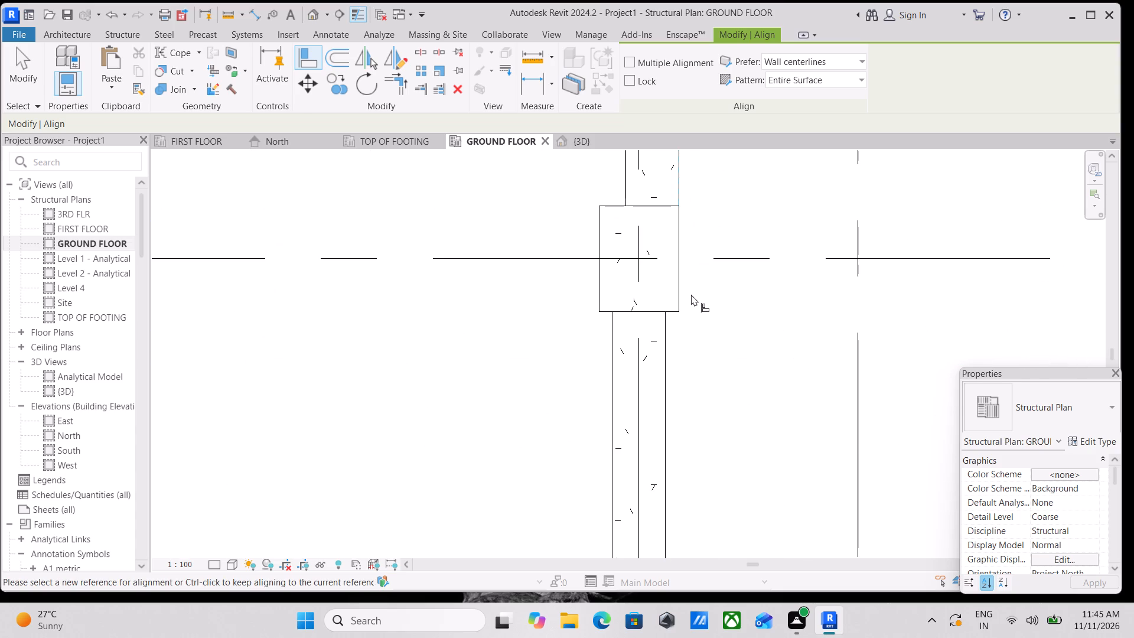
pyautogui.click(673, 301)
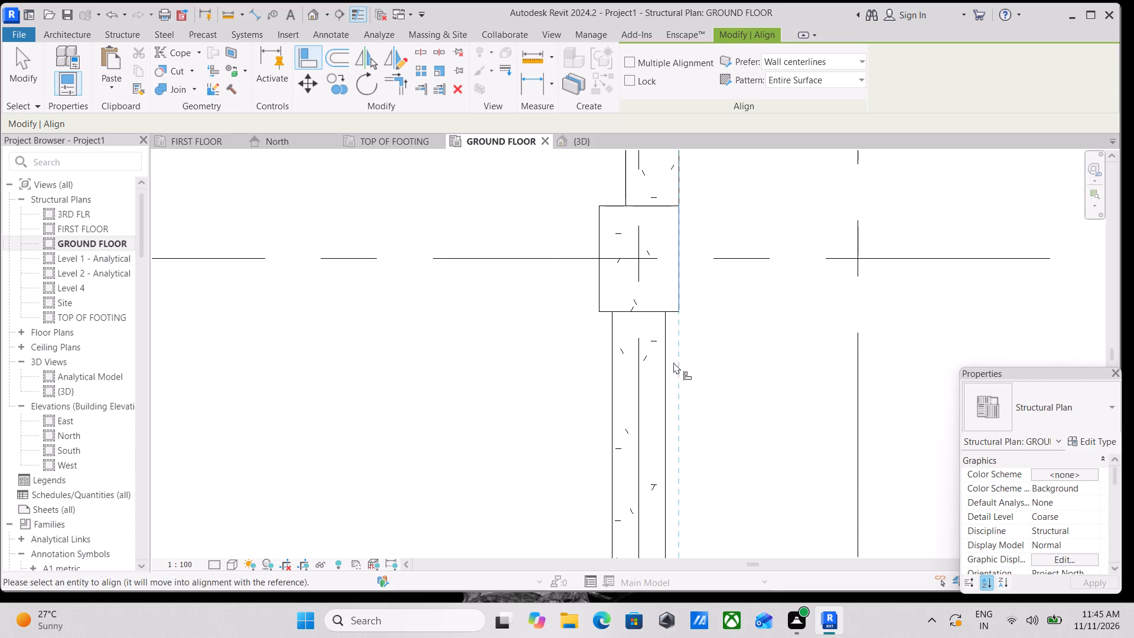
pyautogui.click(664, 372)
# Align the grid F beam between grids 5 and 7 with the outer face of the F-5 column.
pyautogui.scroll(-6, 678, 371)
pyautogui.moveTo(742, 385); pyautogui.dragTo(752, 198, button='middle')
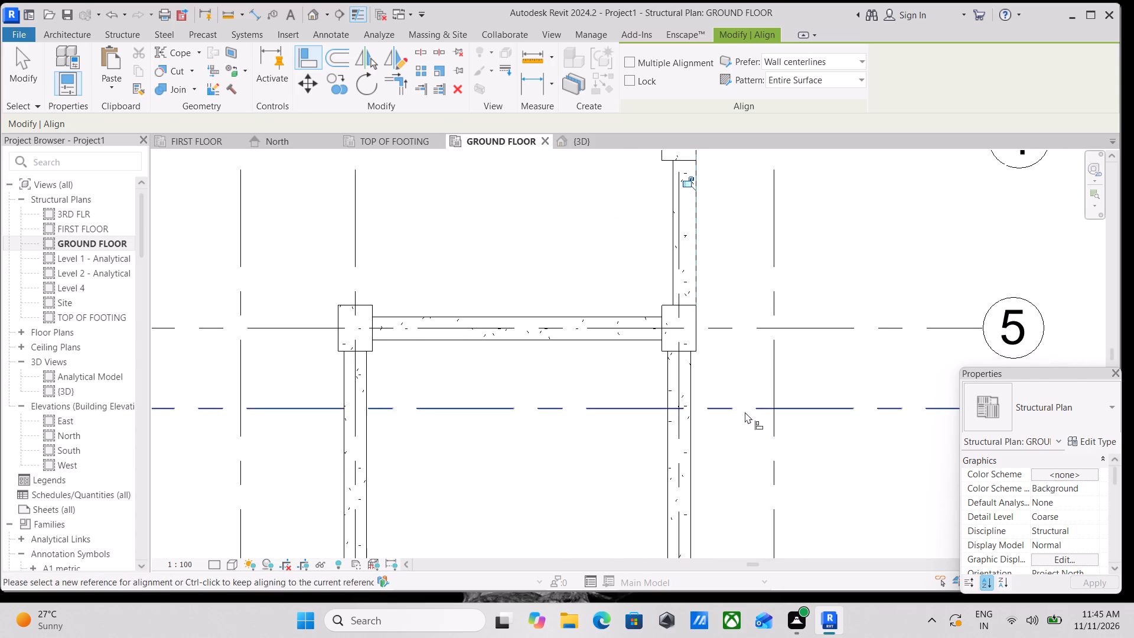
pyautogui.moveTo(733, 405); pyautogui.dragTo(702, 320, button='middle')
pyautogui.scroll(5, 674, 308)
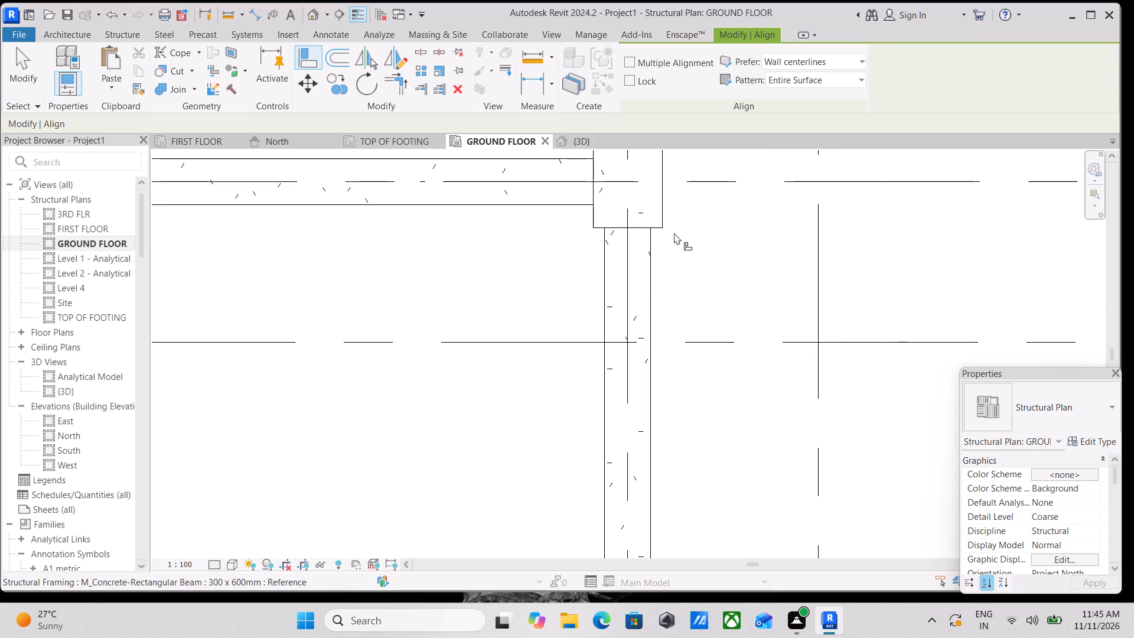
pyautogui.click(661, 216)
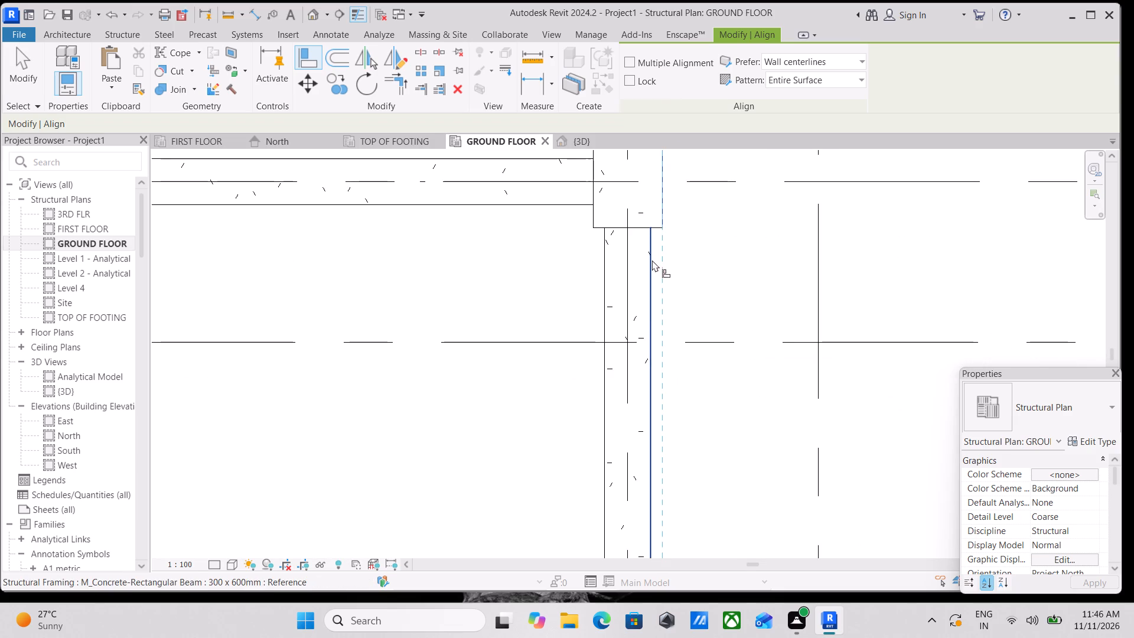
pyautogui.click(652, 260)
# Align the grid F beam running south from grid 7 with the outer face of the F-7 column.
pyautogui.scroll(-5, 659, 260)
pyautogui.moveTo(719, 367); pyautogui.dragTo(711, 208, button='middle')
pyautogui.scroll(2, 667, 431)
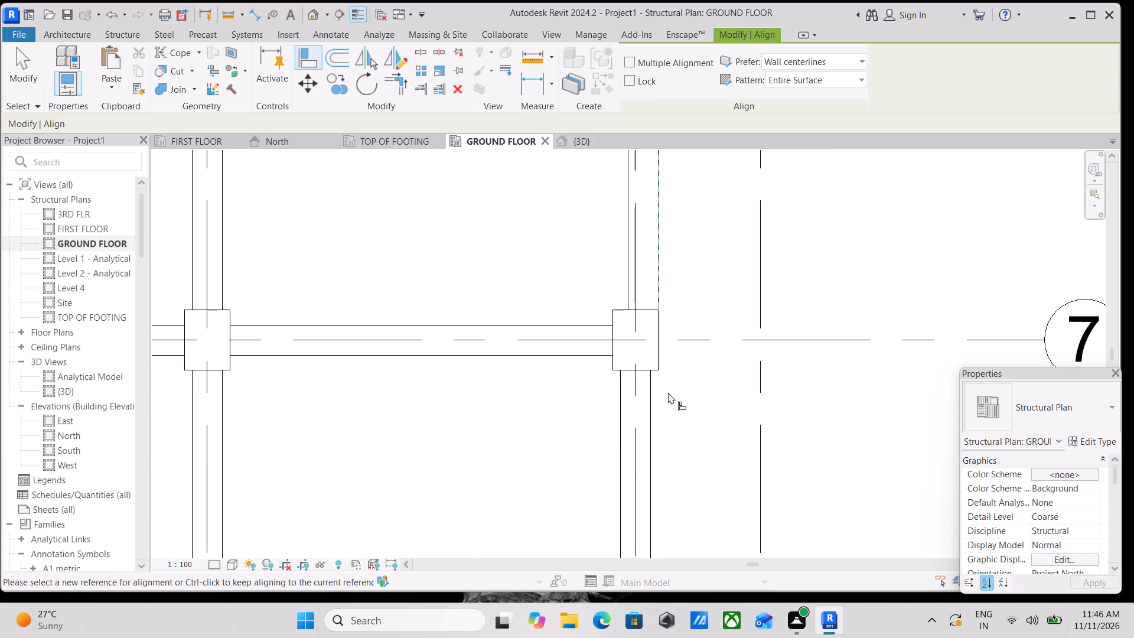
pyautogui.click(660, 353)
pyautogui.click(651, 403)
# Align the southernmost beam, below grid 9 between grids E and F, with the south face of its corner column on grid F.
pyautogui.scroll(-2, 672, 395)
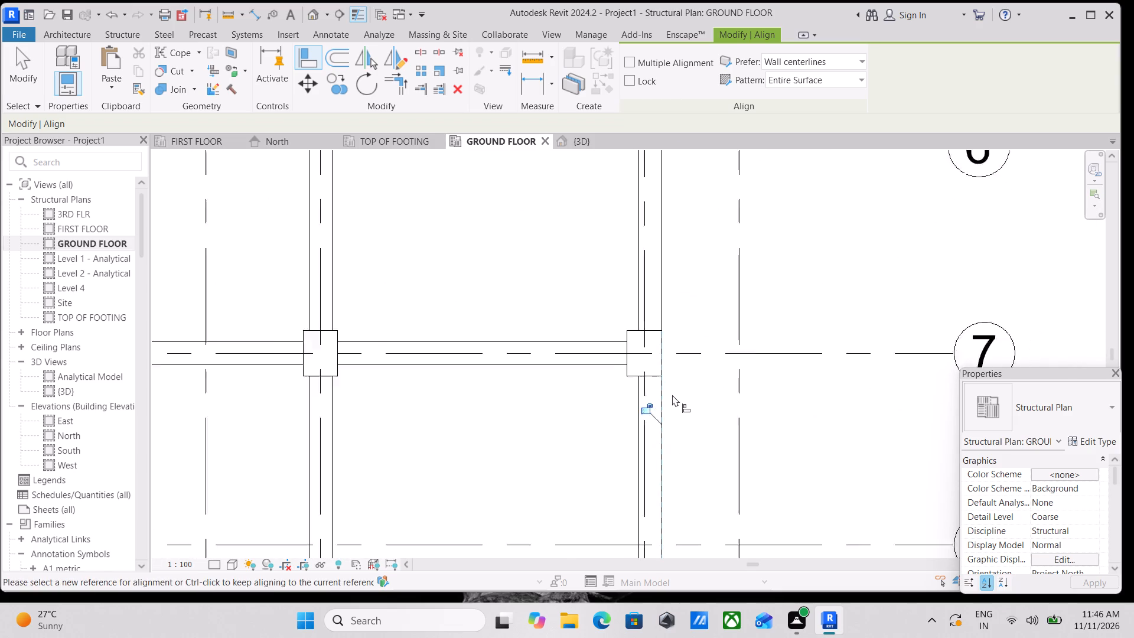
pyautogui.scroll(-1, 672, 395)
pyautogui.moveTo(675, 396); pyautogui.dragTo(685, 248, button='middle')
pyautogui.moveTo(695, 362); pyautogui.dragTo(705, 314, button='middle')
pyautogui.scroll(3, 681, 470)
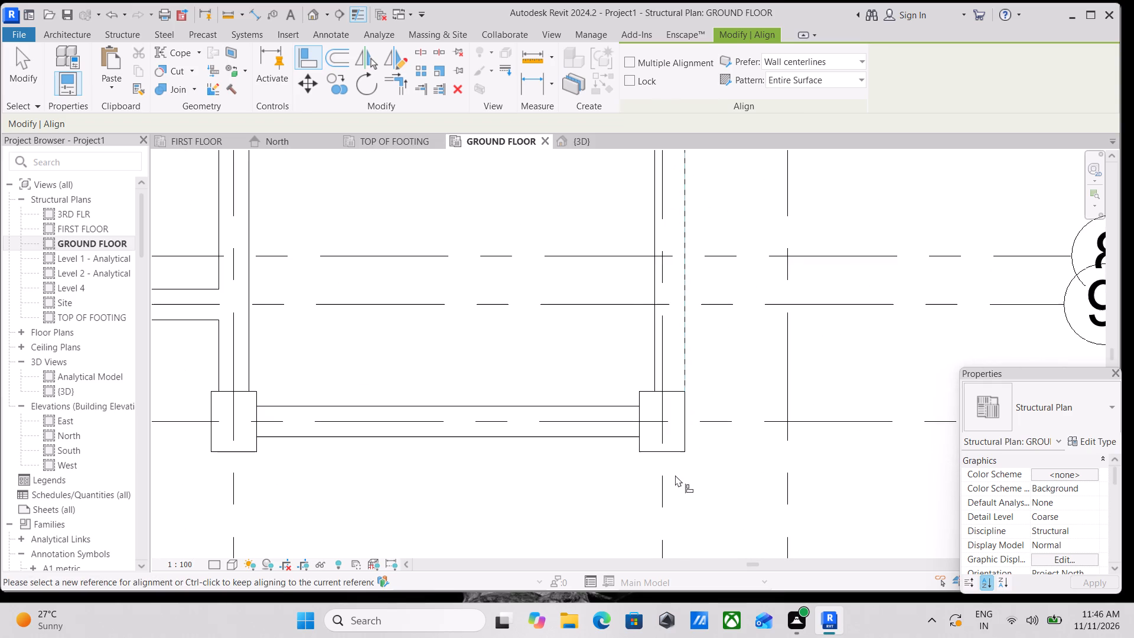
pyautogui.scroll(4, 673, 466)
pyautogui.click(672, 442)
pyautogui.scroll(-1, 684, 434)
pyautogui.moveTo(684, 434); pyautogui.dragTo(688, 434, button='middle')
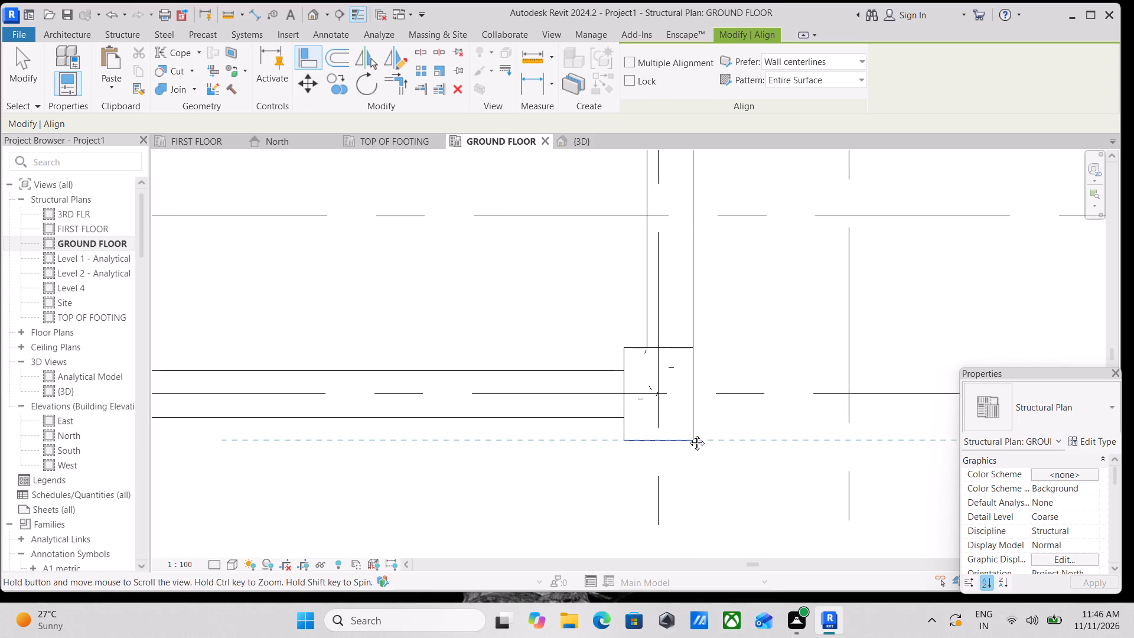
pyautogui.moveTo(688, 434); pyautogui.dragTo(888, 429, button='middle')
pyautogui.click(768, 415)
pyautogui.moveTo(768, 414); pyautogui.dragTo(1045, 372, button='middle')
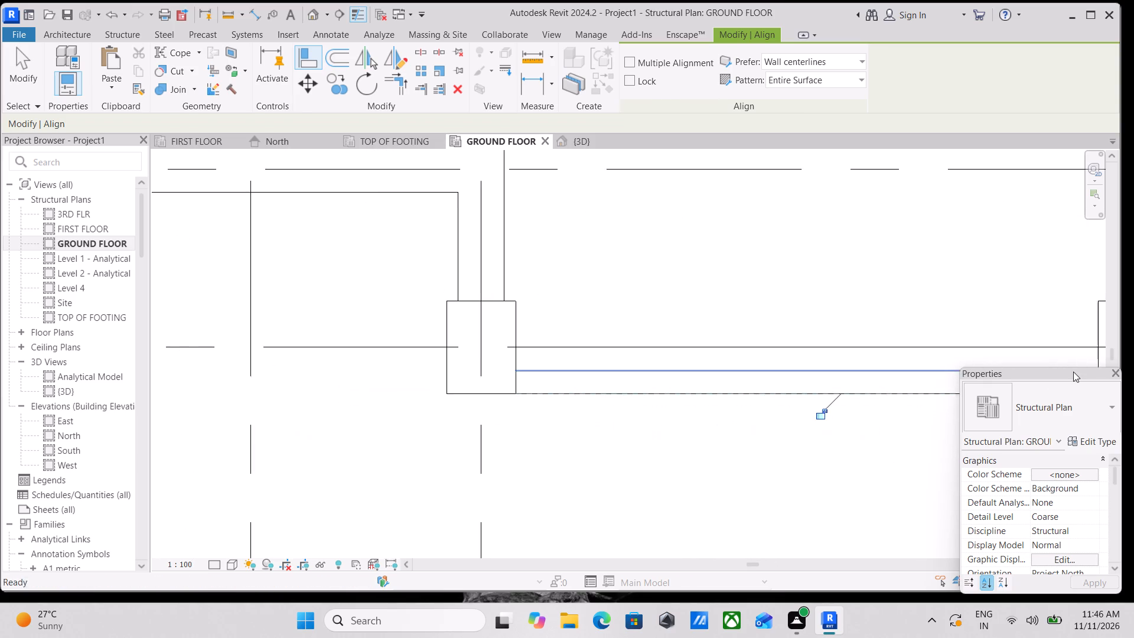
pyautogui.moveTo(697, 392); pyautogui.dragTo(989, 376, button='middle')
pyautogui.scroll(-6, 869, 386)
pyautogui.moveTo(803, 388); pyautogui.dragTo(847, 390, button='middle')
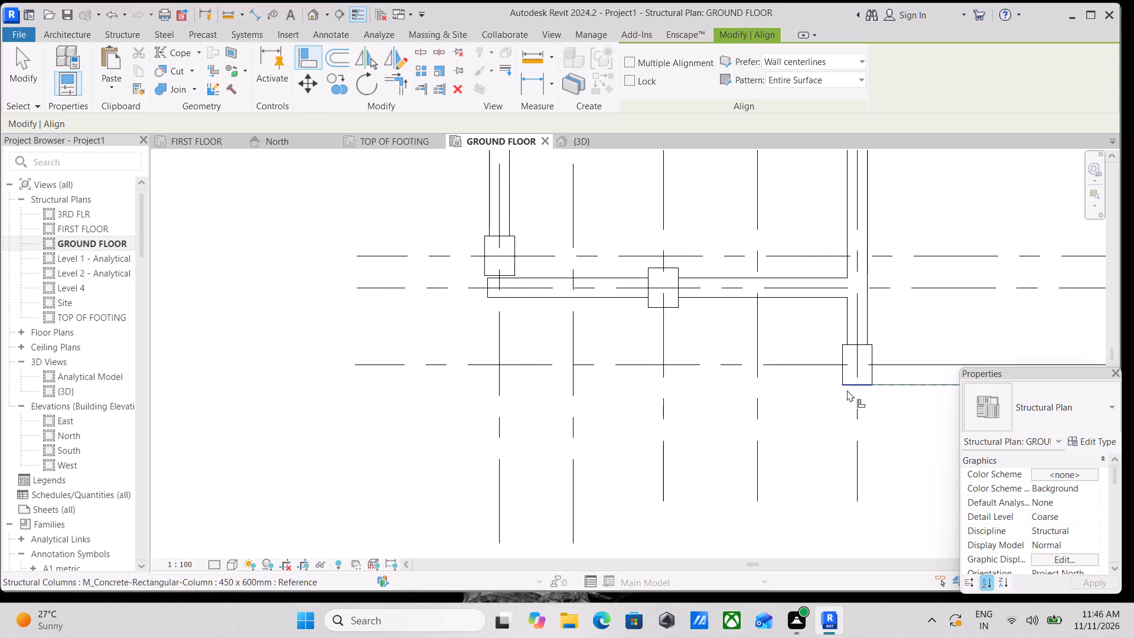
pyautogui.press('Escape')
pyautogui.scroll(-3, 847, 390)
pyautogui.moveTo(848, 391); pyautogui.dragTo(752, 598, button='middle')
pyautogui.scroll(1, 747, 604)
pyautogui.scroll(-3, 773, 422)
pyautogui.moveTo(773, 422); pyautogui.dragTo(788, 517, button='middle')
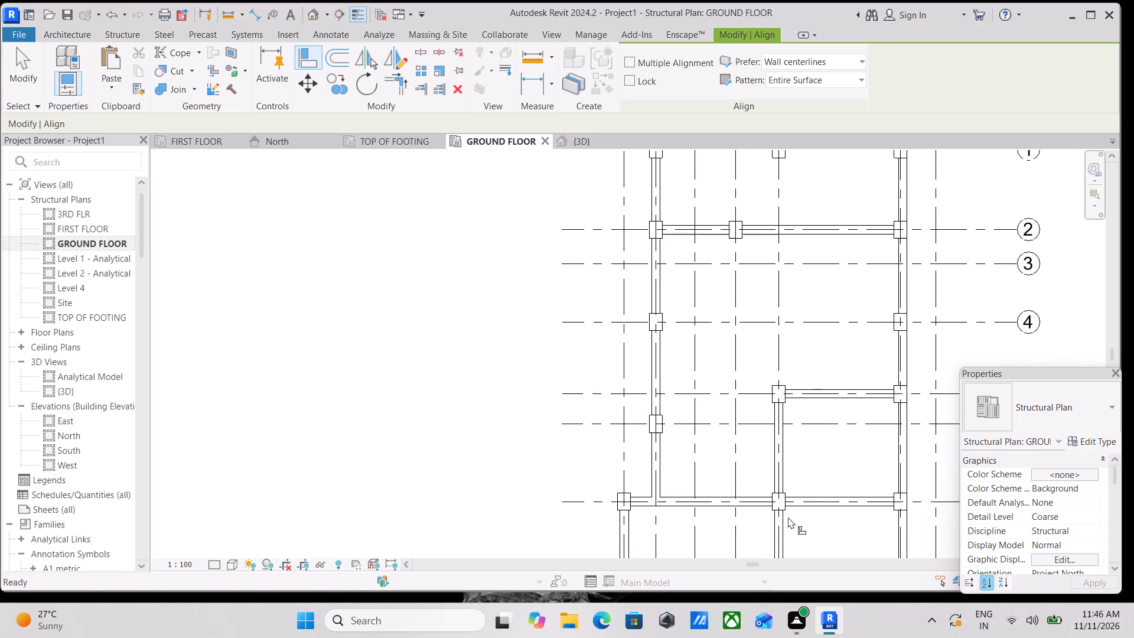
pyautogui.press('Escape')
pyautogui.moveTo(677, 412); pyautogui.dragTo(719, 535, button='middle')
pyautogui.press('Escape')
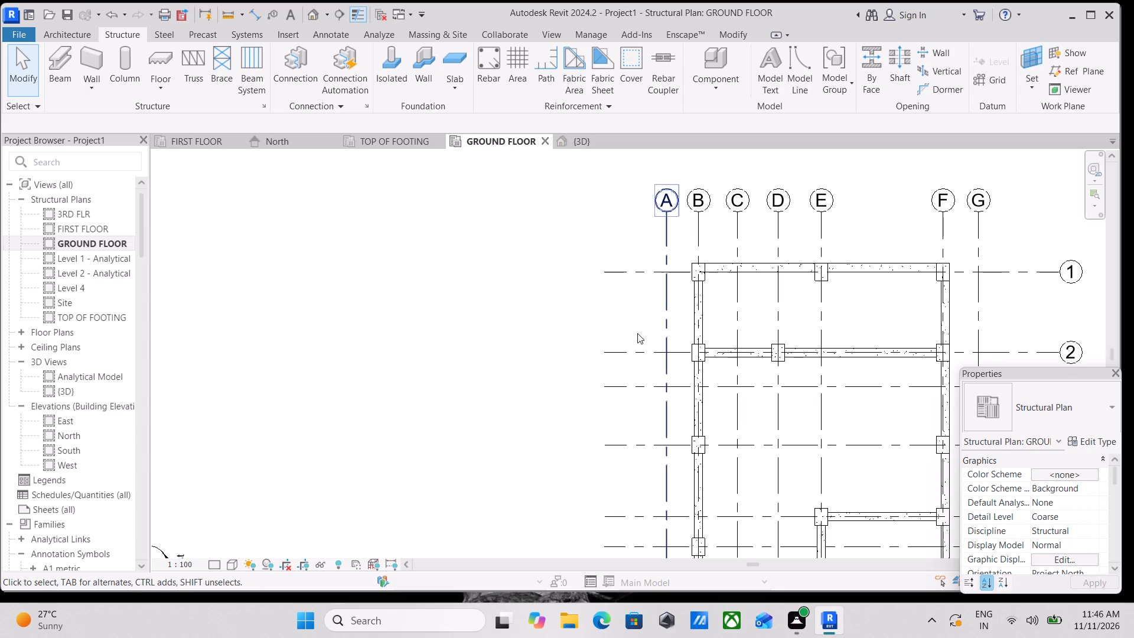
# Using multiple alignment, align the grid B beams between grids 1 and 2 and grids 2 and 4 with the B-1 column's outer face.
pyautogui.scroll(3, 637, 333)
pyautogui.scroll(4, 755, 269)
pyautogui.moveTo(760, 280); pyautogui.dragTo(750, 324, button='middle')
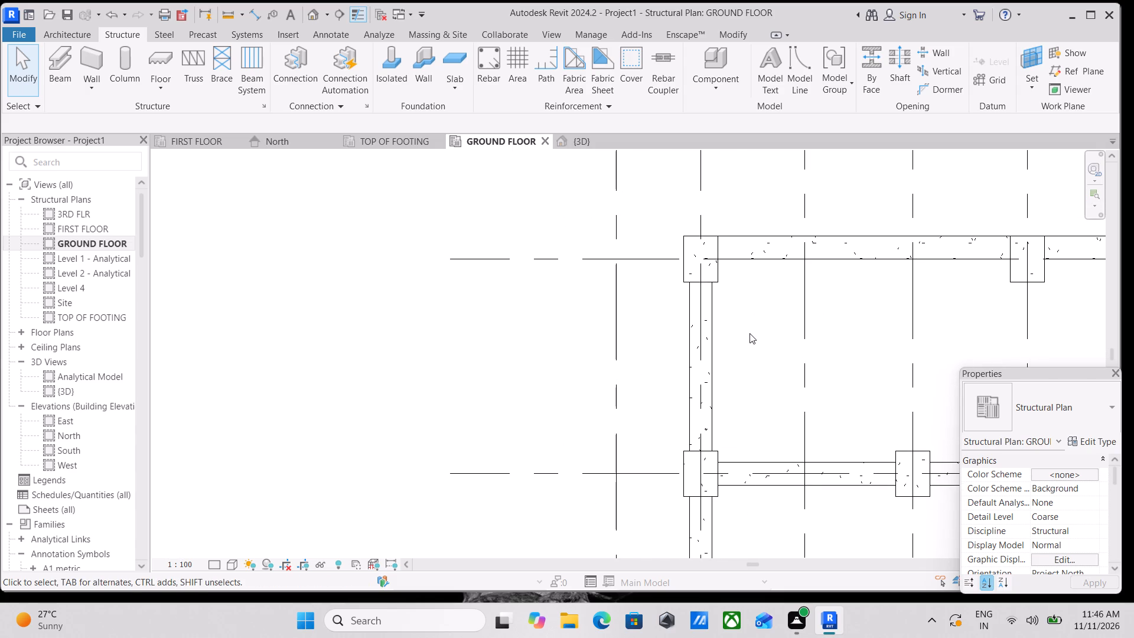
pyautogui.write('AL')
pyautogui.scroll(3, 734, 302)
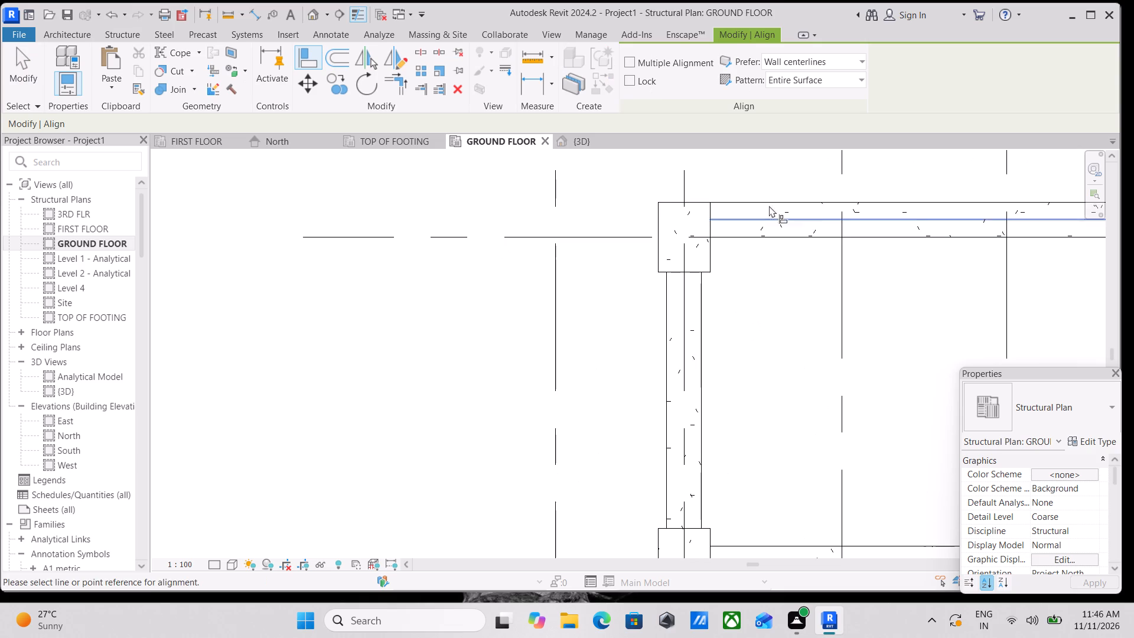
pyautogui.click(627, 57)
pyautogui.scroll(3, 634, 296)
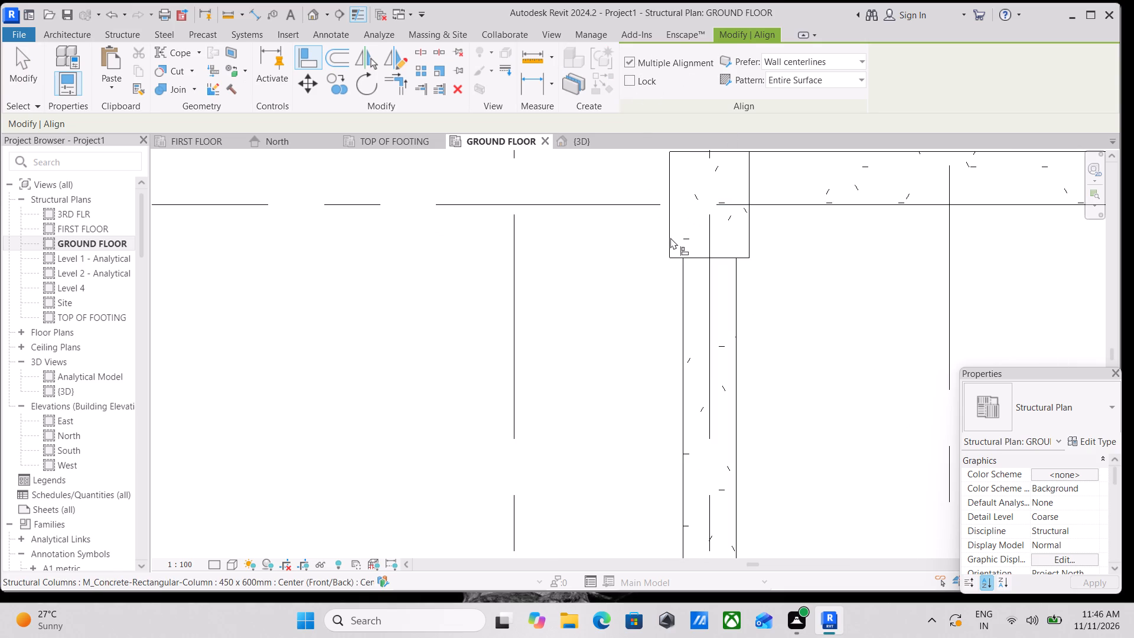
pyautogui.click(670, 237)
pyautogui.click(683, 308)
pyautogui.scroll(-7, 713, 301)
pyautogui.moveTo(788, 340); pyautogui.dragTo(778, 289, button='middle')
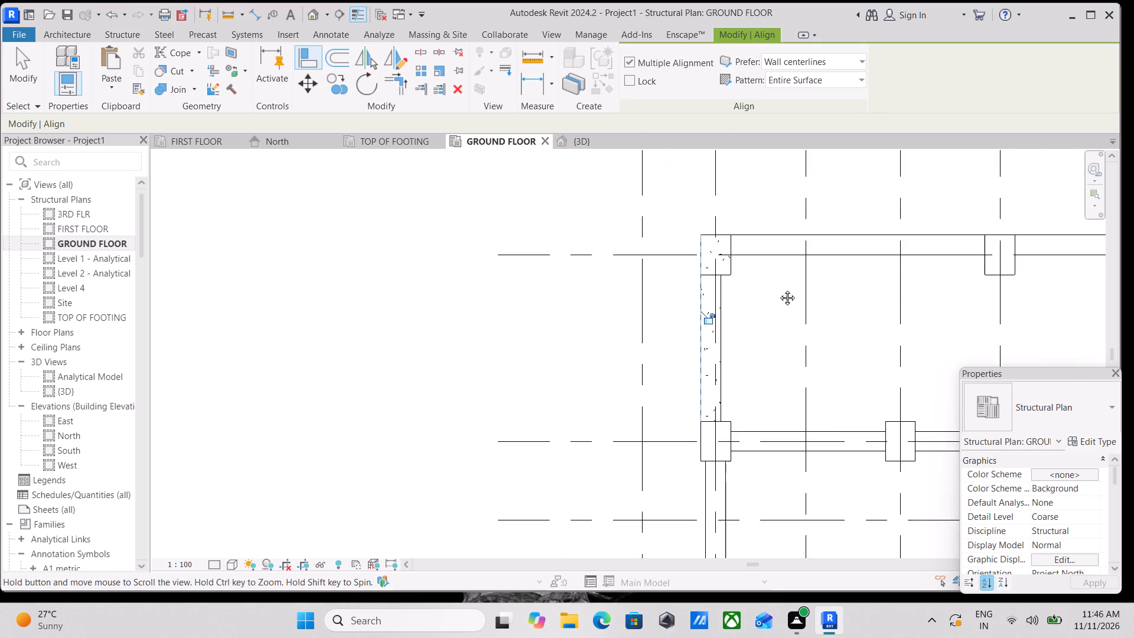
pyautogui.scroll(-1, 778, 289)
pyautogui.moveTo(778, 289); pyautogui.dragTo(781, 173, button='middle')
pyautogui.scroll(3, 703, 353)
pyautogui.click(722, 331)
# Align the grid B beams between grids 4 and 6 and grids 6 and 7 with the same column outer-face reference.
pyautogui.scroll(-3, 725, 331)
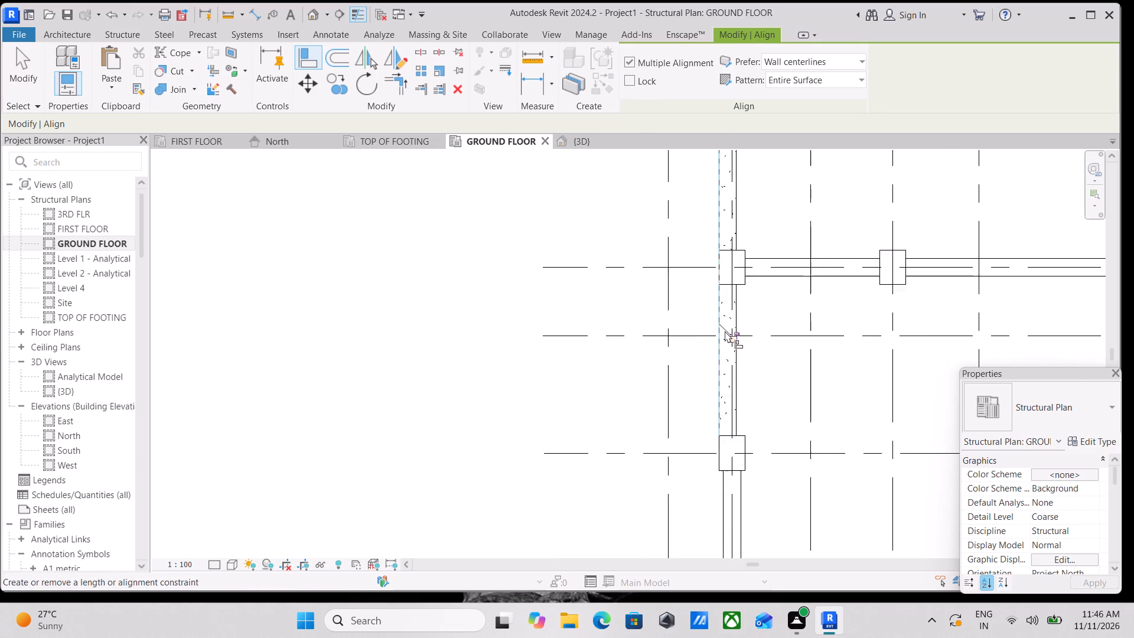
pyautogui.moveTo(725, 329); pyautogui.dragTo(734, 236, button='middle')
pyautogui.scroll(2, 723, 405)
pyautogui.click(738, 403)
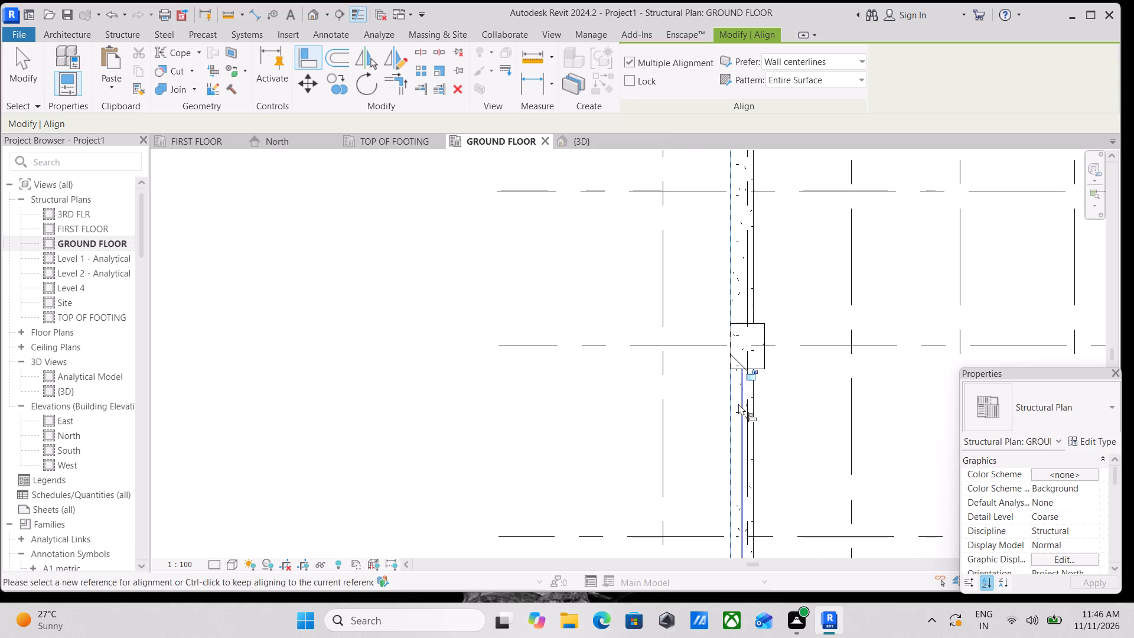
pyautogui.scroll(-2, 791, 376)
pyautogui.moveTo(791, 376); pyautogui.dragTo(748, 219, button='middle')
pyautogui.moveTo(726, 409); pyautogui.dragTo(730, 290, button='middle')
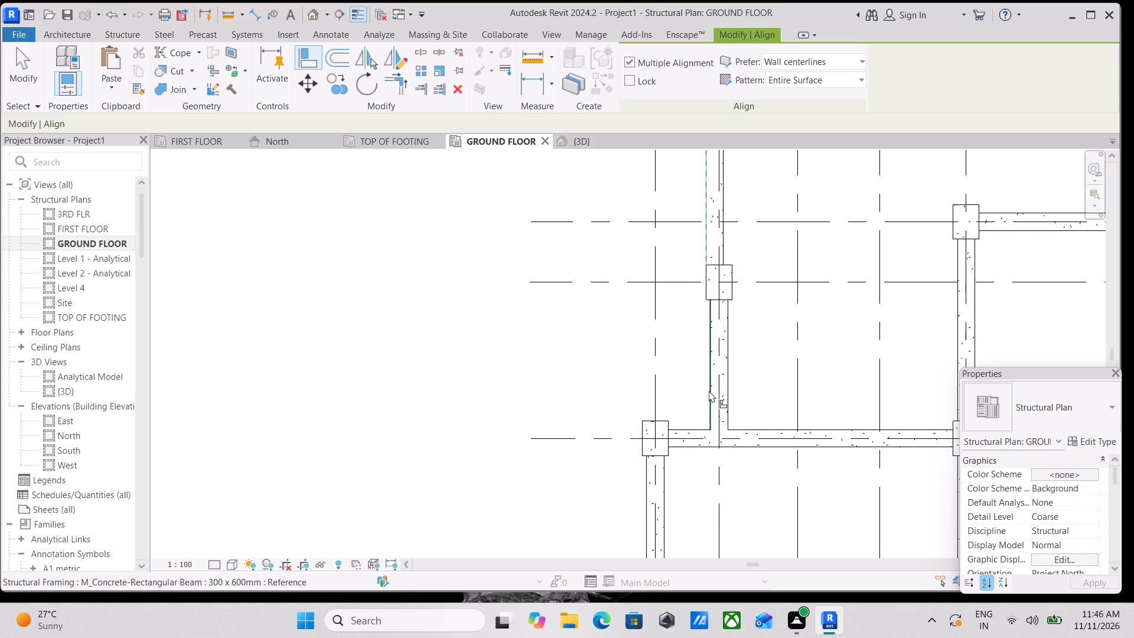
pyautogui.click(709, 390)
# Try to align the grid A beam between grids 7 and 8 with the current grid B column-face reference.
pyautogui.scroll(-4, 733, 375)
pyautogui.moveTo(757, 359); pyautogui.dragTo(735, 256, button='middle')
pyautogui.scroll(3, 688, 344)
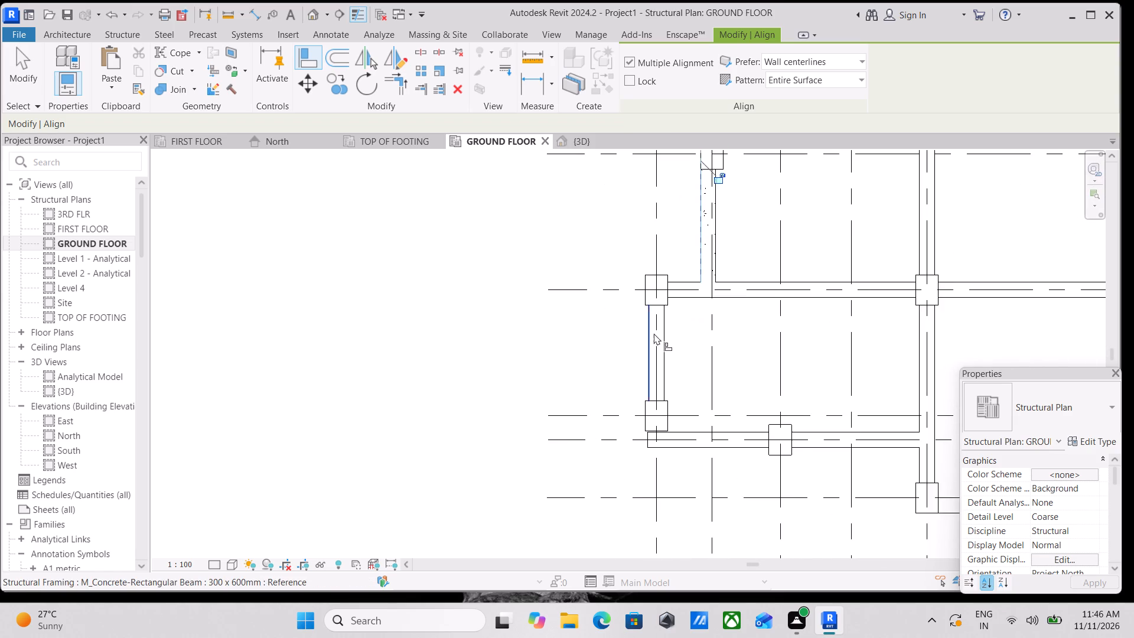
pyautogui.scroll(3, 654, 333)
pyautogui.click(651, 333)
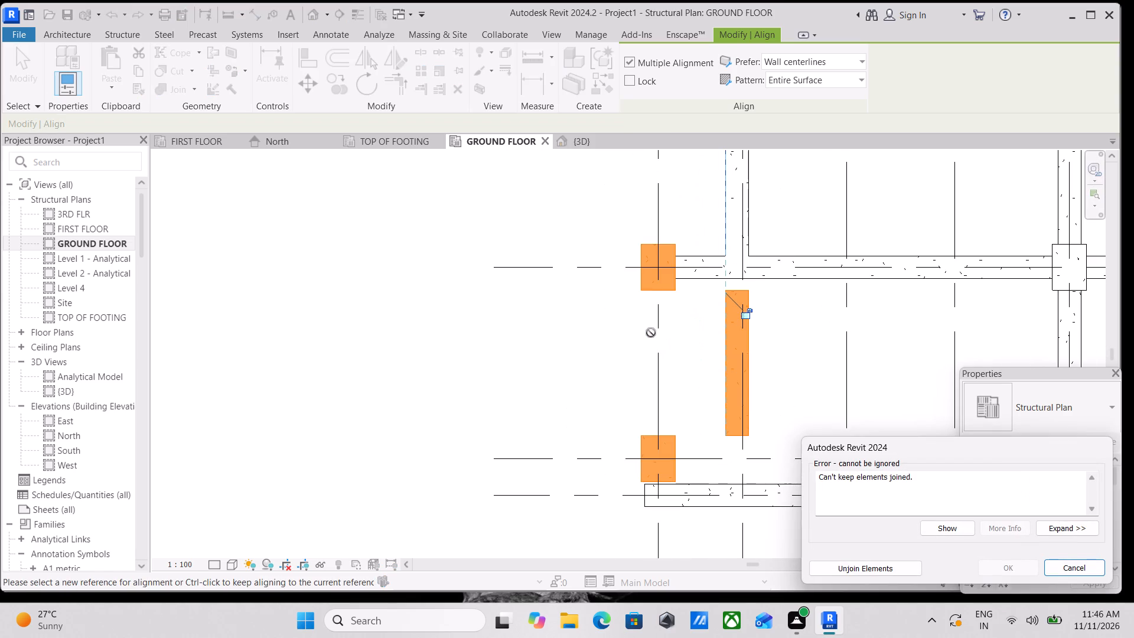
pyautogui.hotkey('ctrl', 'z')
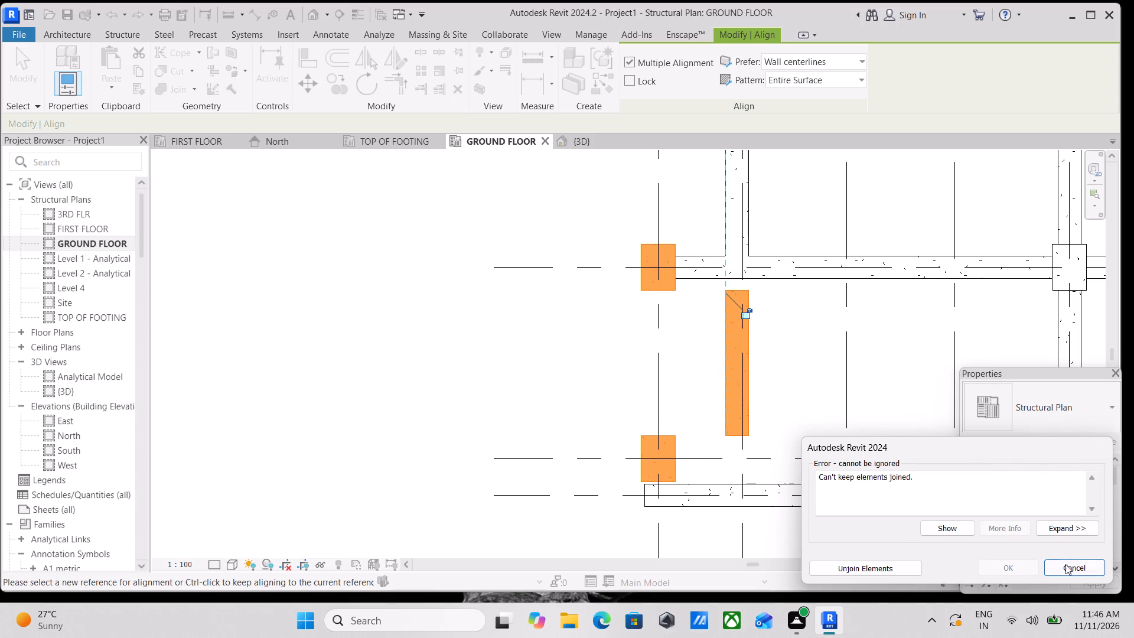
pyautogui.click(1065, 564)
# Align the grid A beam between grids 7 and 8 with the outer face of the A-7 column.
pyautogui.scroll(-1, 753, 360)
pyautogui.moveTo(753, 360); pyautogui.dragTo(782, 486, button='middle')
pyautogui.scroll(-5, 785, 496)
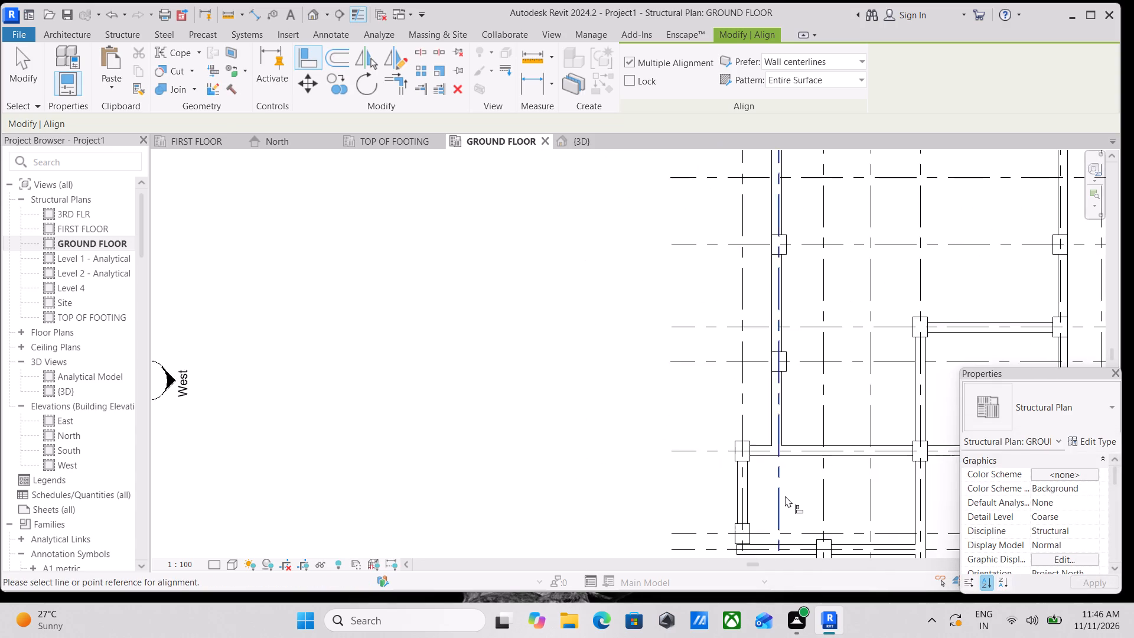
pyautogui.scroll(-5, 785, 496)
pyautogui.moveTo(781, 494); pyautogui.dragTo(735, 474, button='middle')
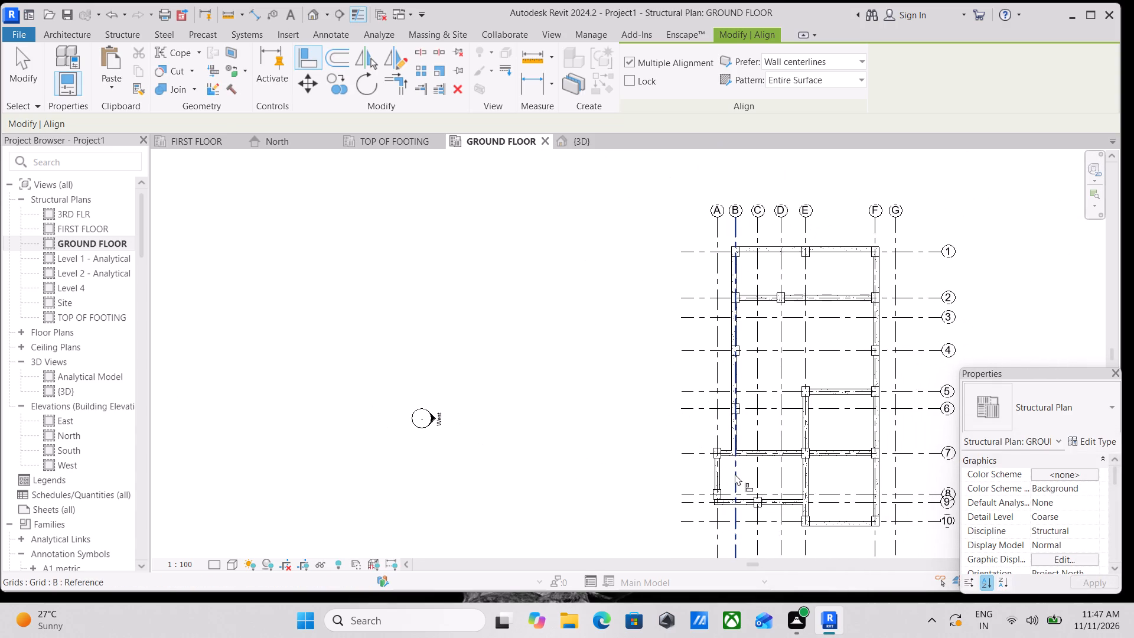
pyautogui.press('Escape')
pyautogui.scroll(8, 735, 474)
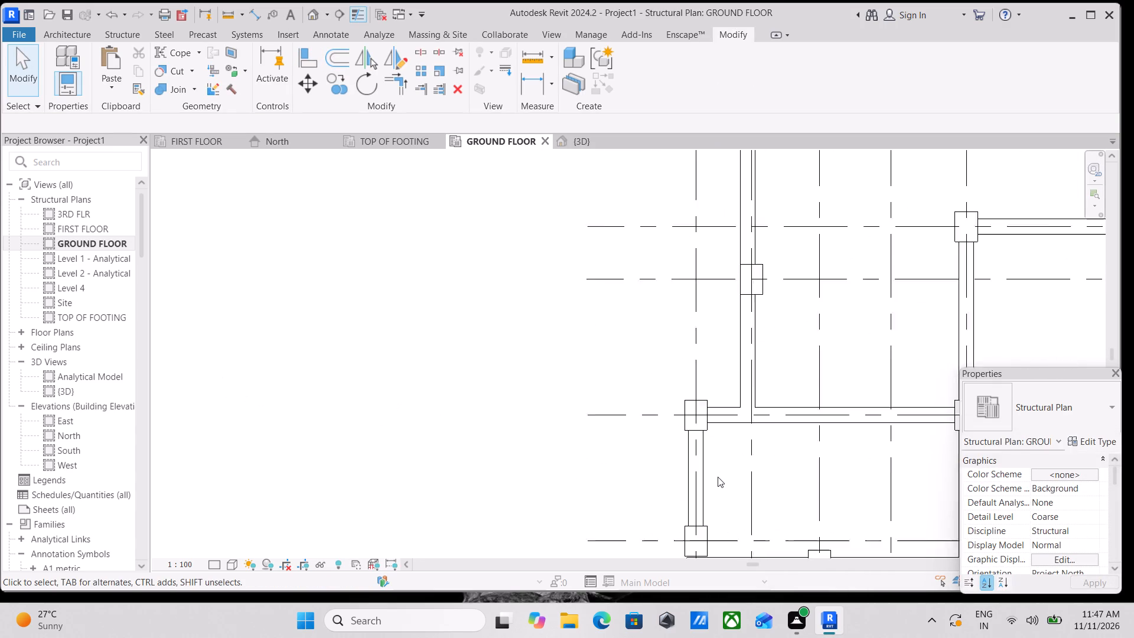
pyautogui.scroll(1, 718, 477)
pyautogui.write('AL')
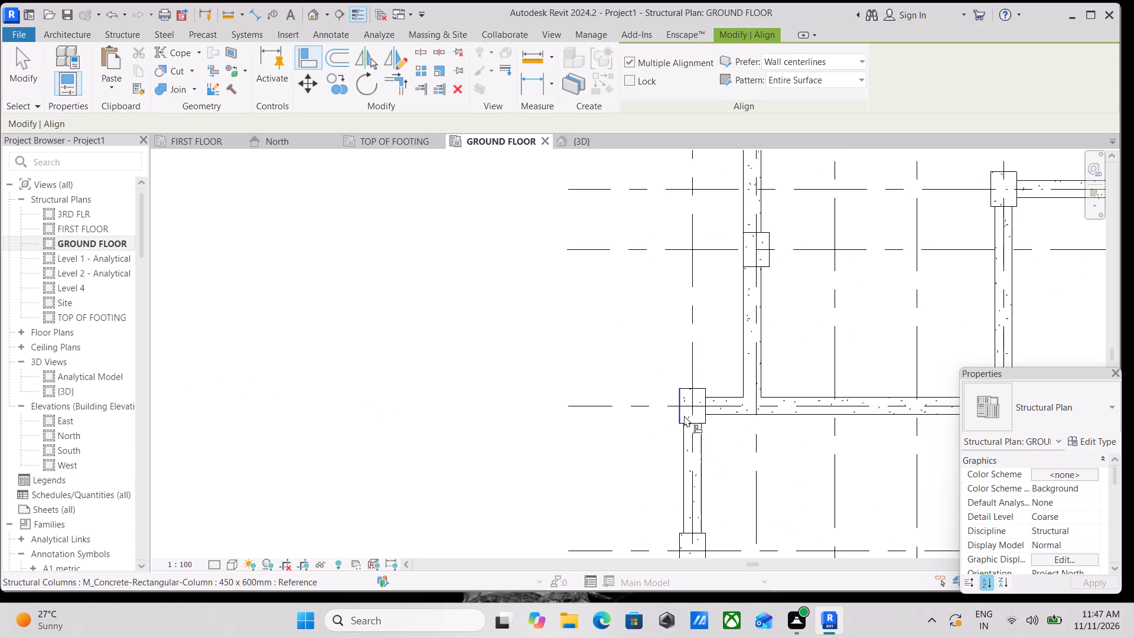
pyautogui.scroll(6, 684, 415)
pyautogui.click(677, 413)
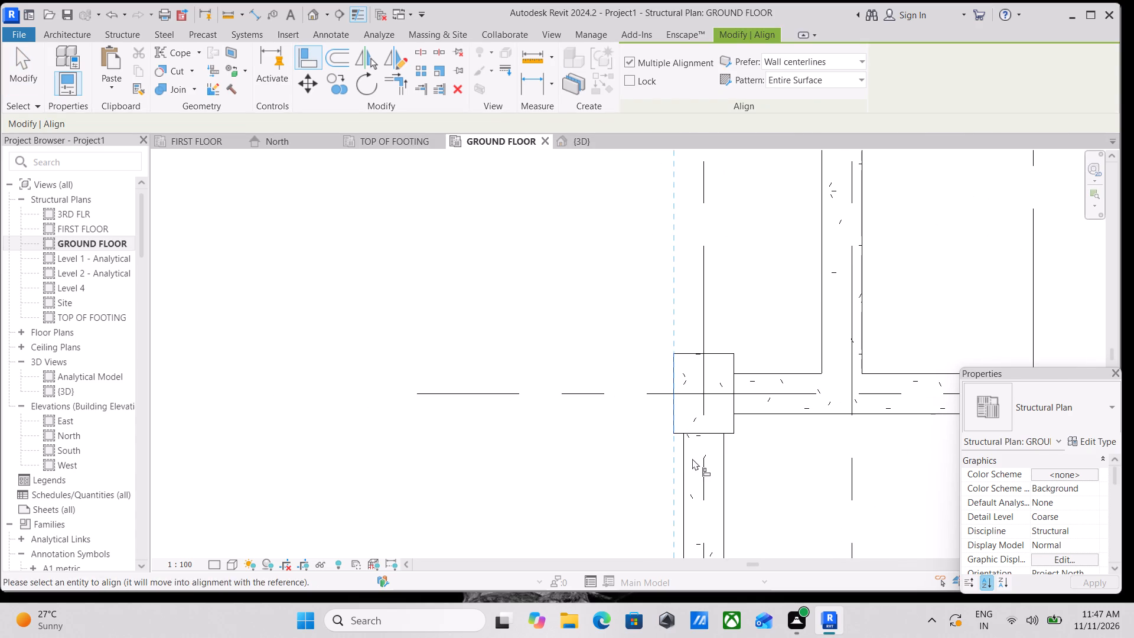
pyautogui.click(683, 473)
# Extend the west end of the grid 9 beam to about the outer face of the A-8 column.
pyautogui.scroll(-4, 690, 469)
pyautogui.moveTo(763, 470); pyautogui.dragTo(736, 259, button='middle')
pyautogui.scroll(-1, 760, 455)
pyautogui.scroll(1, 709, 421)
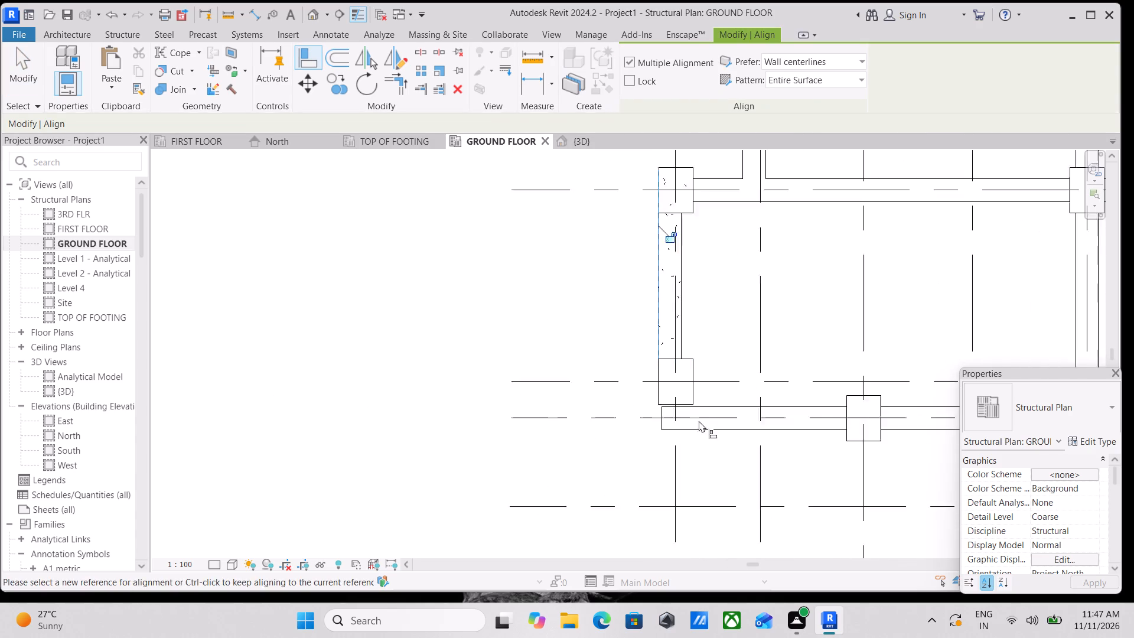
pyautogui.scroll(1, 699, 421)
pyautogui.scroll(4, 651, 383)
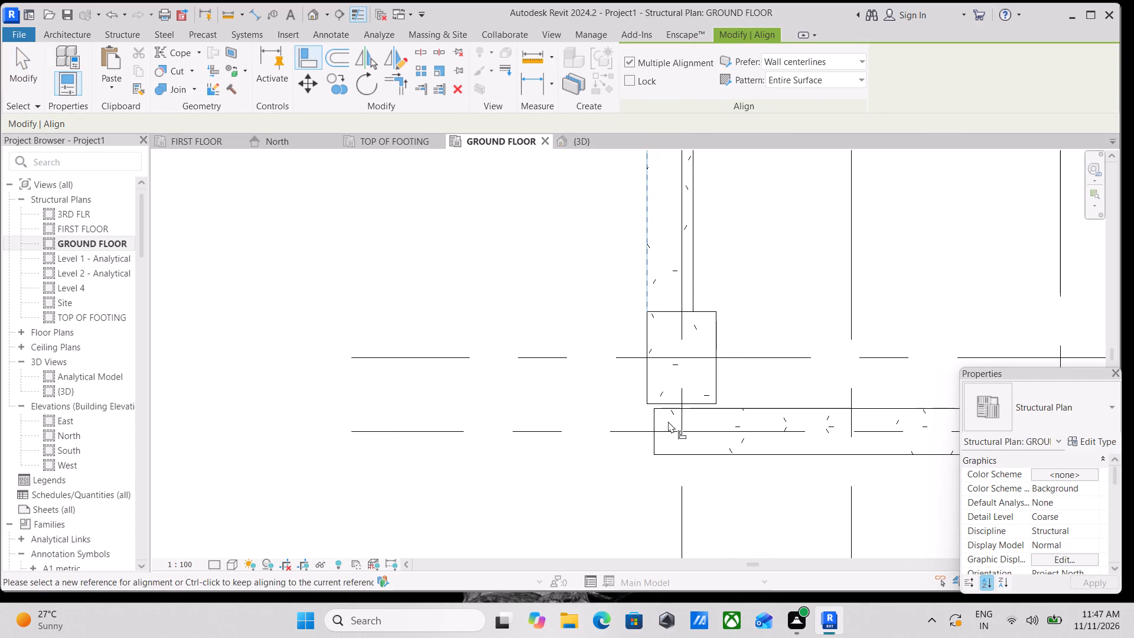
pyautogui.press('Escape')
pyautogui.press('Escape')
pyautogui.press('Escape')
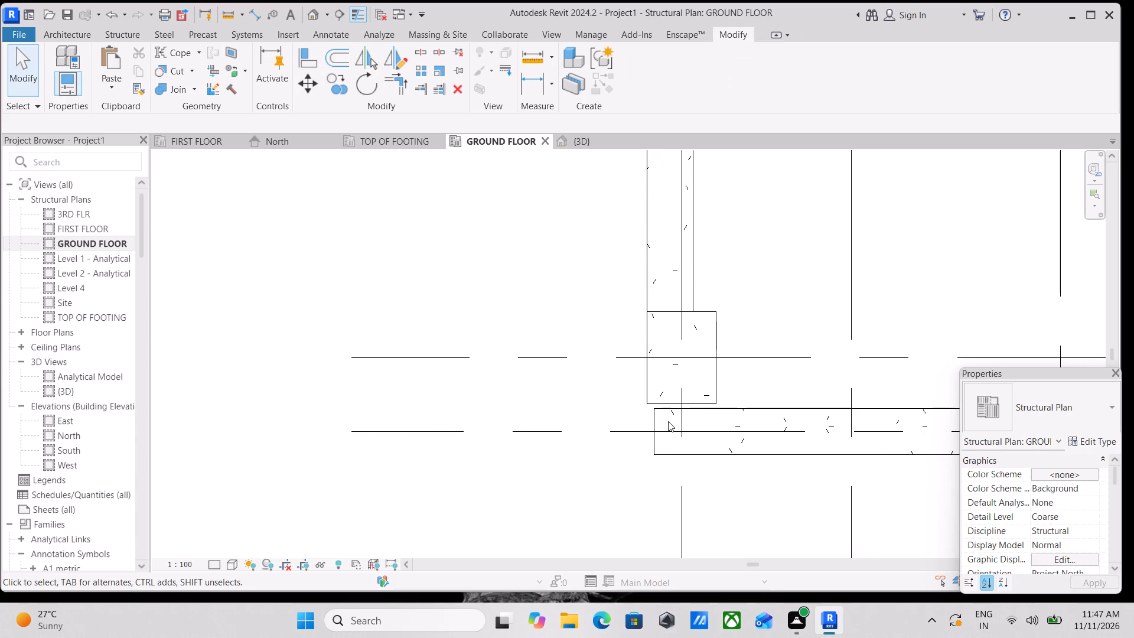
pyautogui.press('Escape')
pyautogui.press('Escape')
pyautogui.scroll(3, 695, 424)
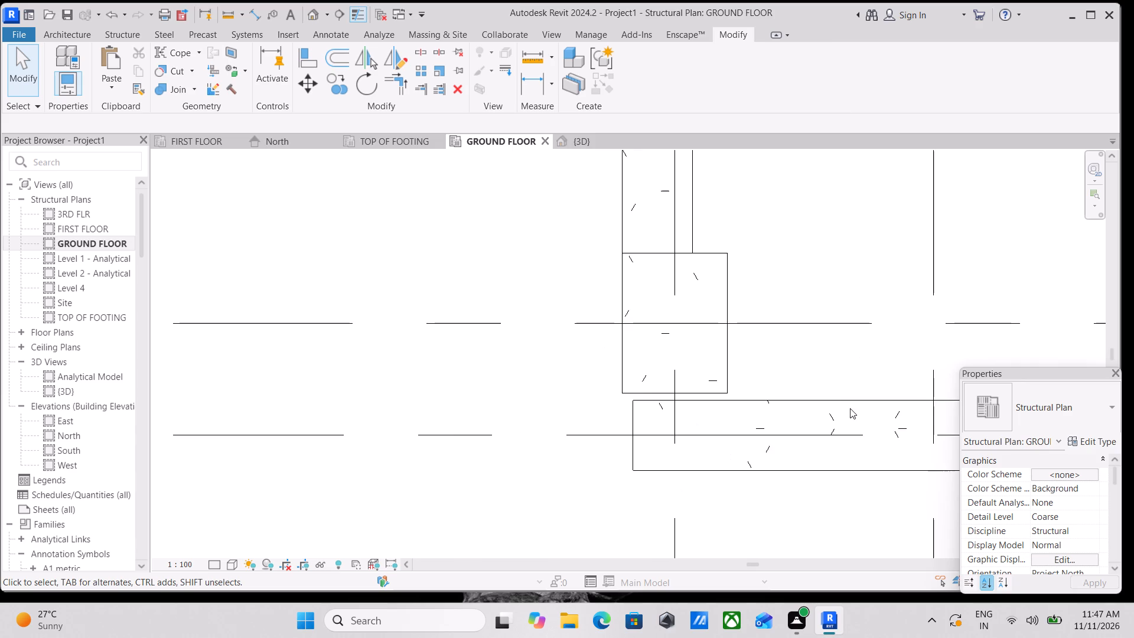
pyautogui.click(833, 395)
pyautogui.scroll(-4, 833, 395)
pyautogui.scroll(7, 707, 424)
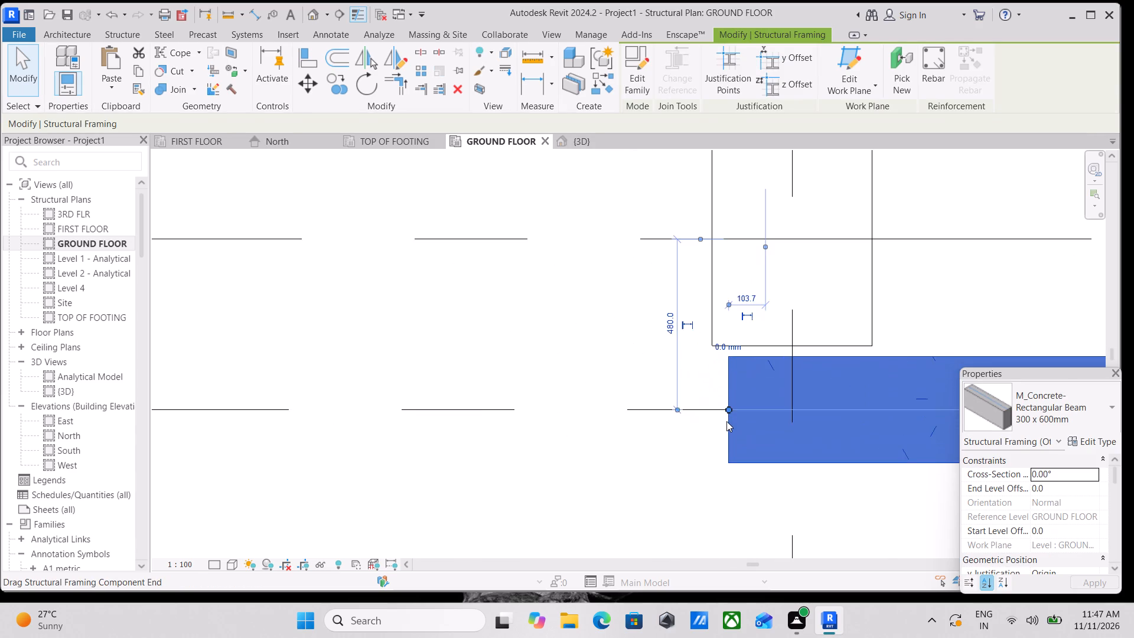
pyautogui.scroll(3, 726, 421)
pyautogui.moveTo(730, 400); pyautogui.dragTo(699, 396)
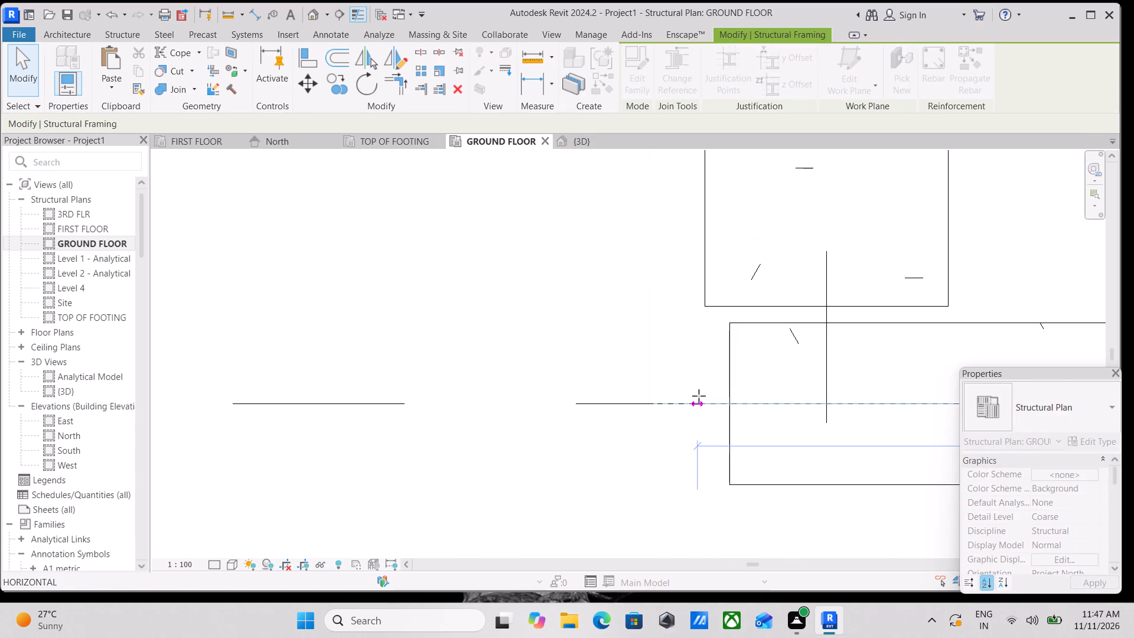
pyautogui.moveTo(699, 396); pyautogui.dragTo(696, 394)
pyautogui.scroll(-6, 698, 395)
pyautogui.press('Escape')
# Review the beam layout from the A-8 corner up through the plan to grid 1.
pyautogui.moveTo(767, 396); pyautogui.dragTo(750, 400, button='middle')
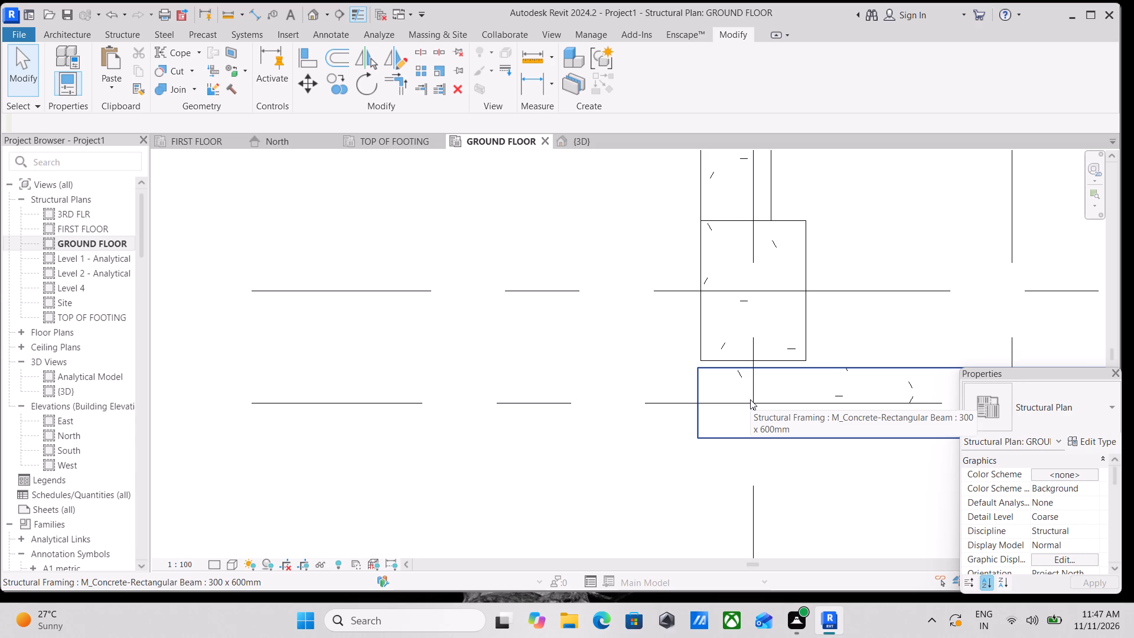
pyautogui.scroll(-3, 767, 331)
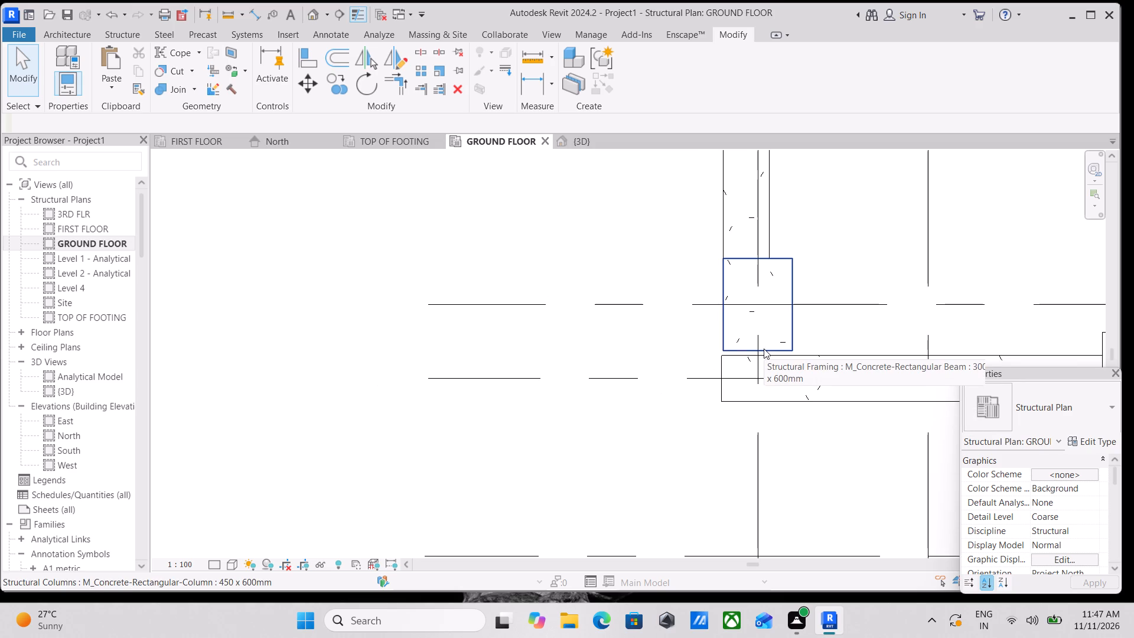
pyautogui.press('space')
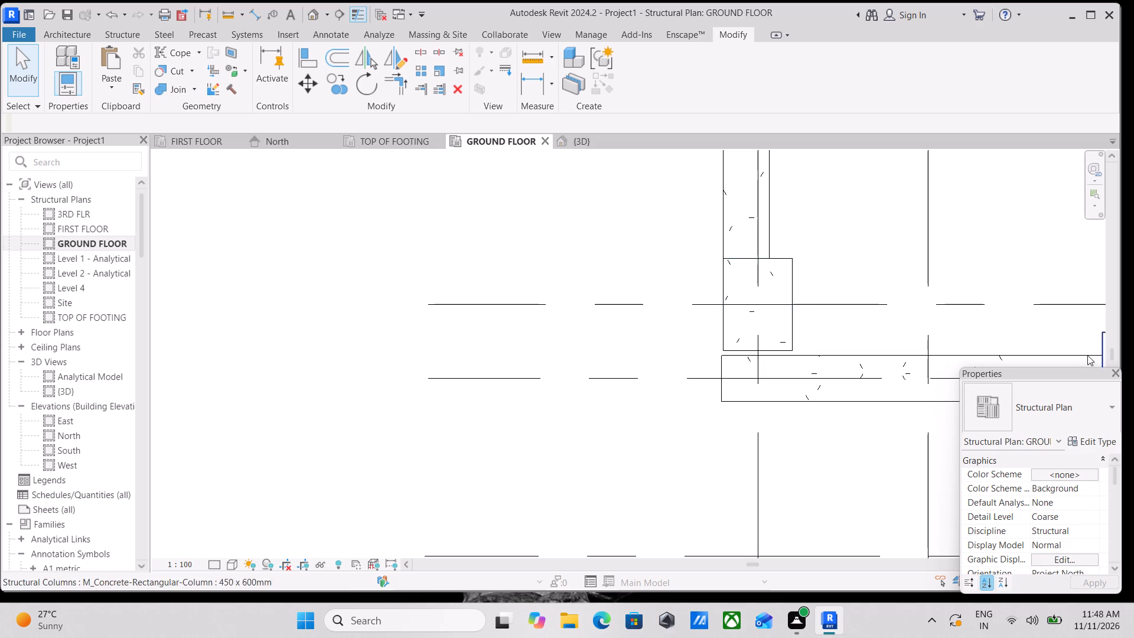
pyautogui.scroll(-3, 1077, 359)
pyautogui.scroll(-3, 1097, 265)
pyautogui.moveTo(969, 305); pyautogui.dragTo(747, 341, button='middle')
pyautogui.scroll(1, 748, 341)
pyautogui.scroll(-5, 806, 307)
pyautogui.moveTo(838, 303); pyautogui.dragTo(751, 373, button='middle')
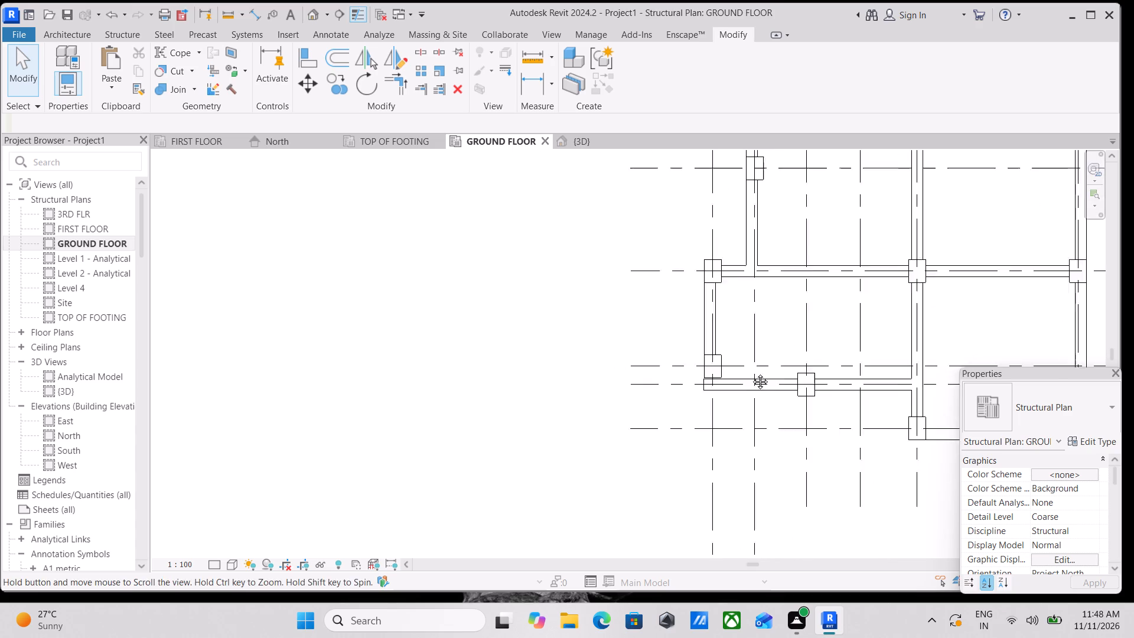
pyautogui.moveTo(751, 373); pyautogui.dragTo(735, 390, button='middle')
pyautogui.scroll(-2, 801, 321)
pyautogui.moveTo(801, 321); pyautogui.dragTo(792, 353, button='middle')
pyautogui.moveTo(800, 270); pyautogui.dragTo(808, 353, button='middle')
pyautogui.scroll(3, 750, 397)
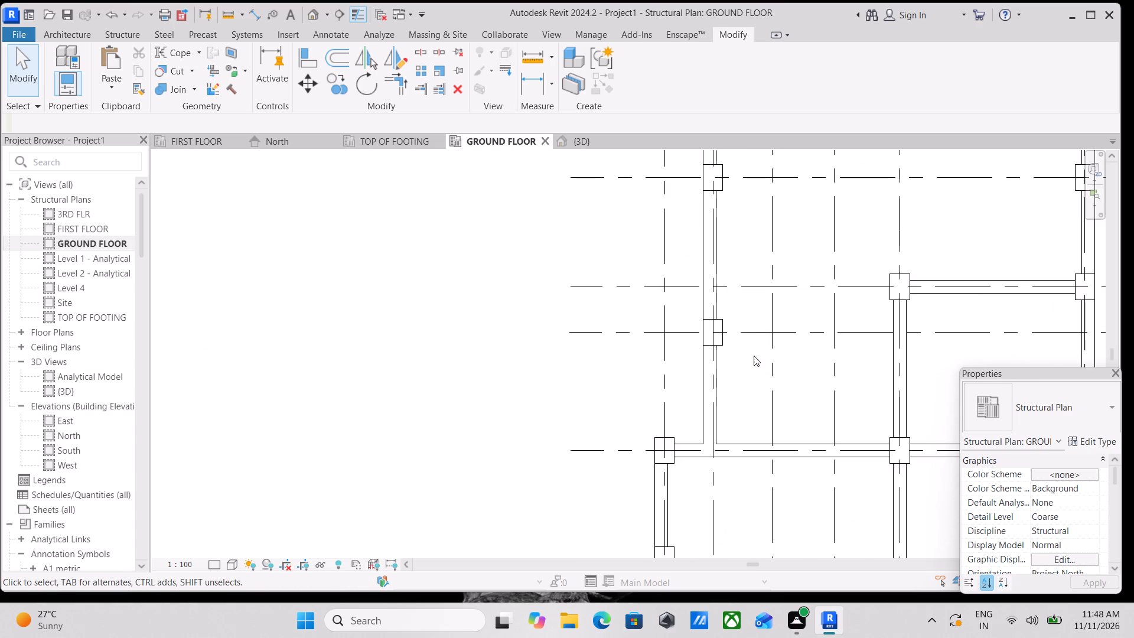
pyautogui.moveTo(754, 347); pyautogui.dragTo(755, 385, button='middle')
pyautogui.moveTo(783, 345); pyautogui.dragTo(734, 357, button='middle')
pyautogui.scroll(-2, 796, 325)
pyautogui.moveTo(796, 325); pyautogui.dragTo(799, 366, button='middle')
pyautogui.moveTo(825, 343); pyautogui.dragTo(836, 360, button='middle')
pyautogui.moveTo(786, 411); pyautogui.dragTo(806, 431, button='middle')
pyautogui.moveTo(827, 347); pyautogui.dragTo(827, 355, button='middle')
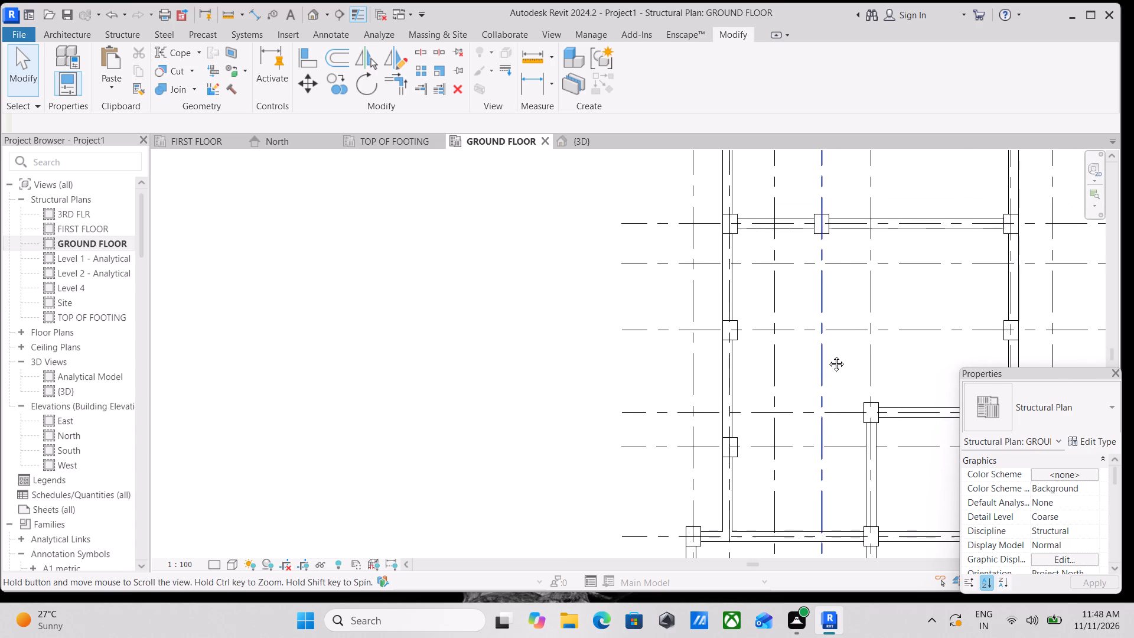
pyautogui.moveTo(827, 355); pyautogui.dragTo(826, 361, button='middle')
pyautogui.scroll(-2, 833, 334)
pyautogui.moveTo(849, 316); pyautogui.dragTo(727, 388, button='middle')
pyautogui.moveTo(813, 282); pyautogui.dragTo(799, 334, button='middle')
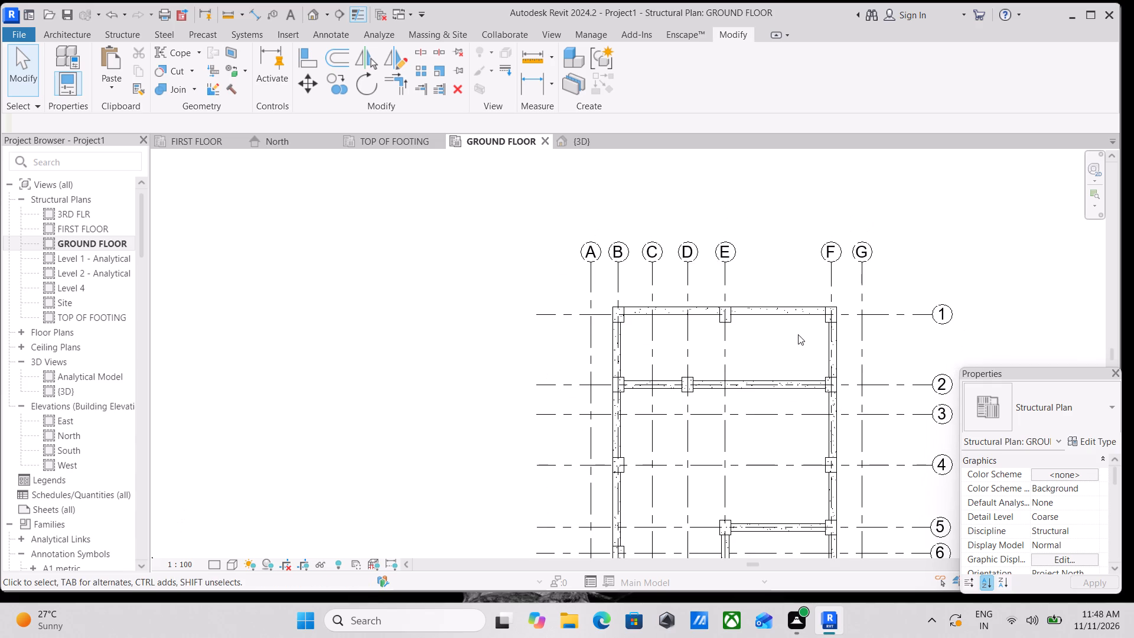
pyautogui.moveTo(748, 369); pyautogui.dragTo(753, 325, button='middle')
# Draw a 300 x 600mm beam about 2300 mm long down grid E from the E-1 column toward the grid 2 beam.
pyautogui.scroll(1, 758, 311)
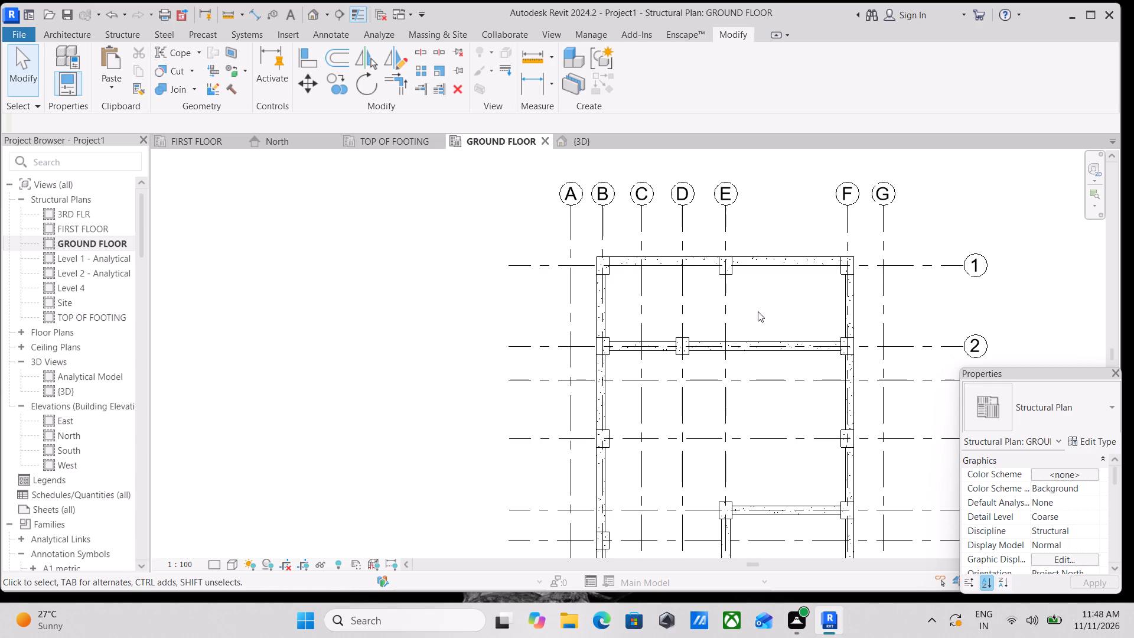
pyautogui.scroll(2, 748, 343)
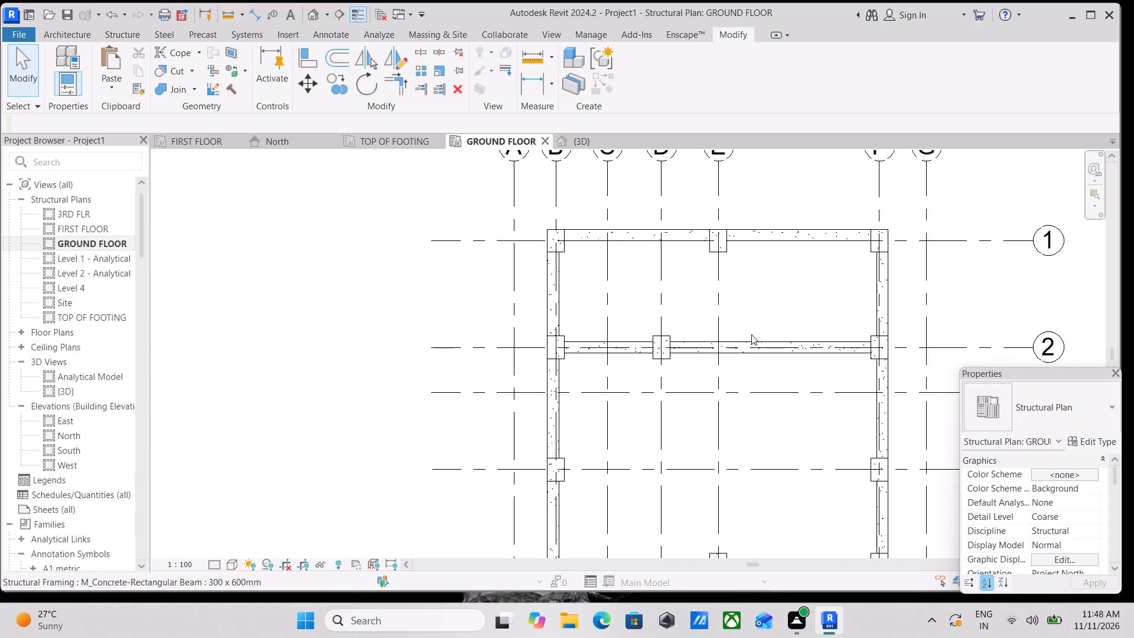
pyautogui.write('BM')
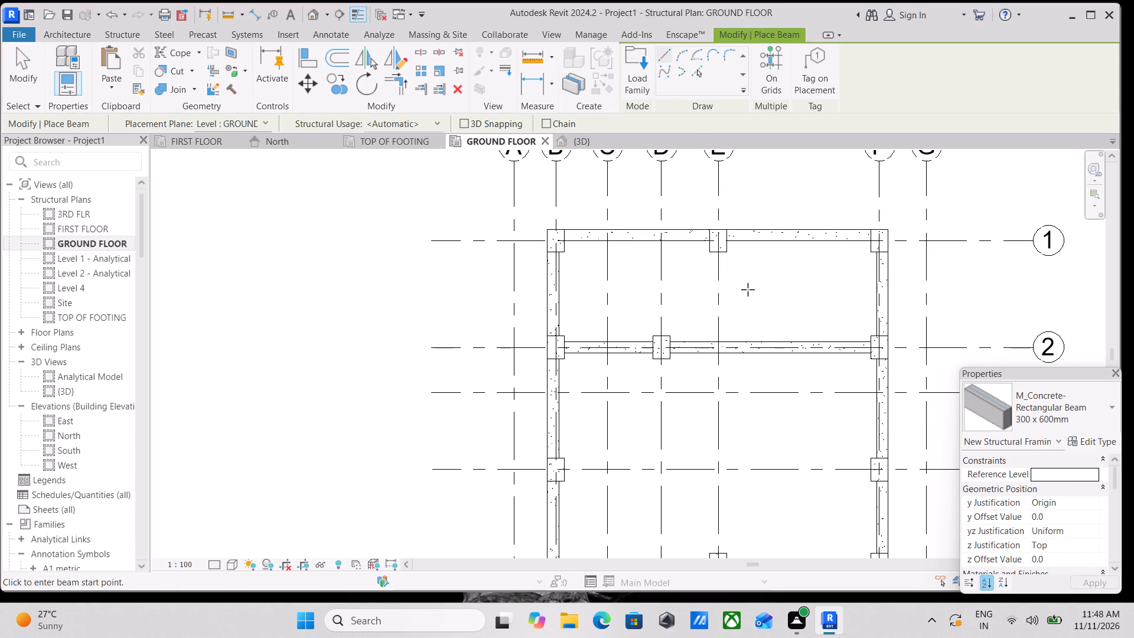
pyautogui.moveTo(827, 287); pyautogui.dragTo(1045, 222, button='middle')
pyautogui.scroll(3, 949, 225)
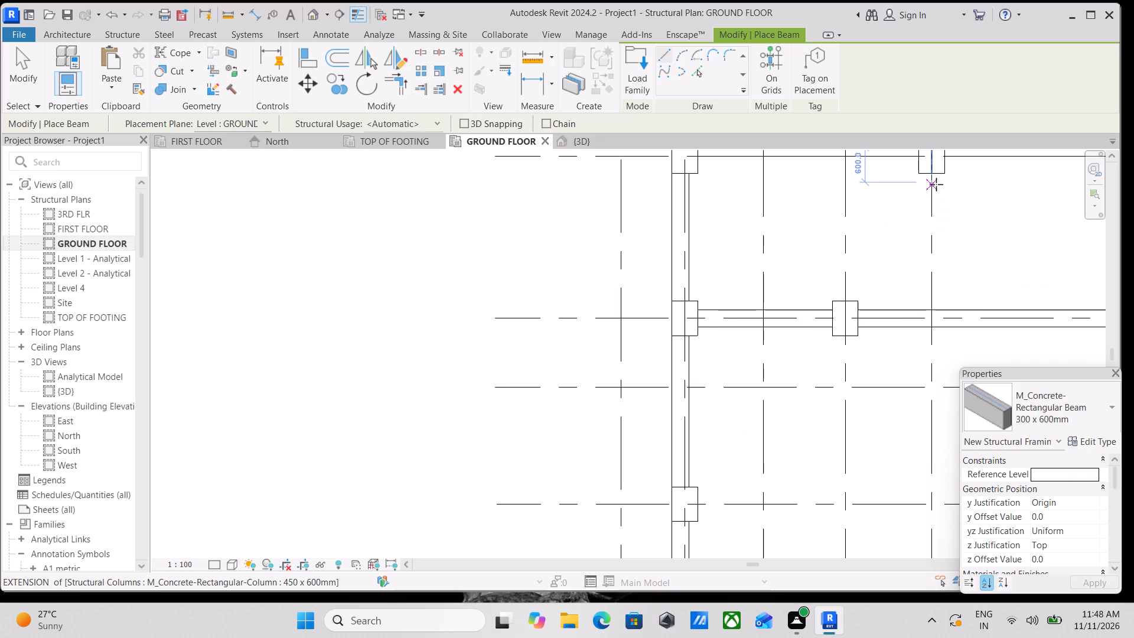
pyautogui.click(937, 170)
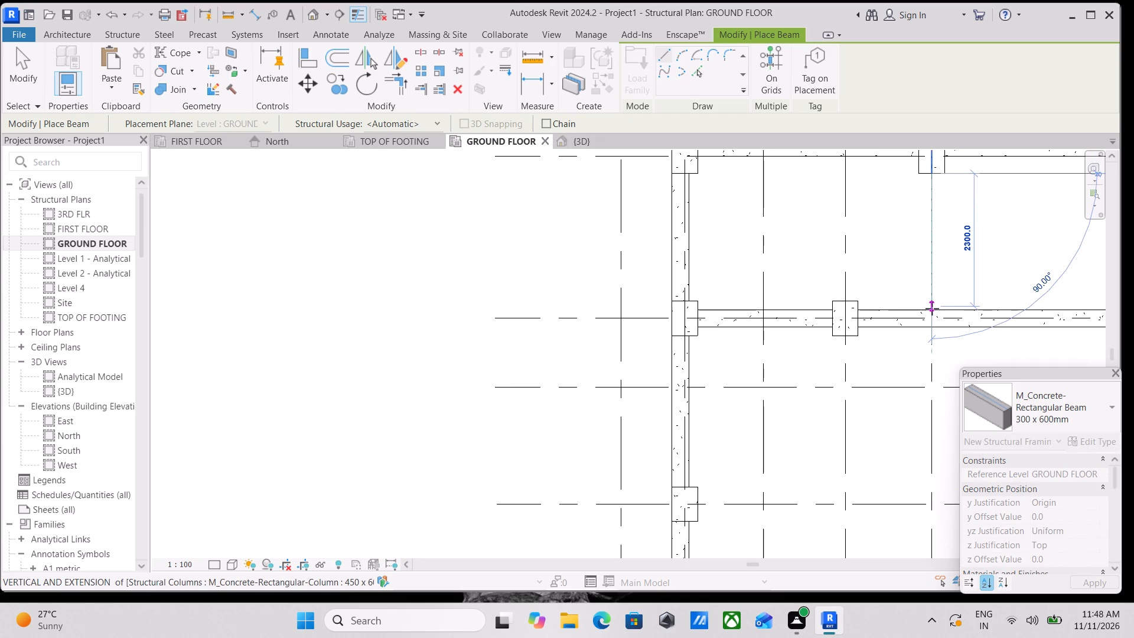
pyautogui.click(932, 308)
pyautogui.scroll(3, 951, 301)
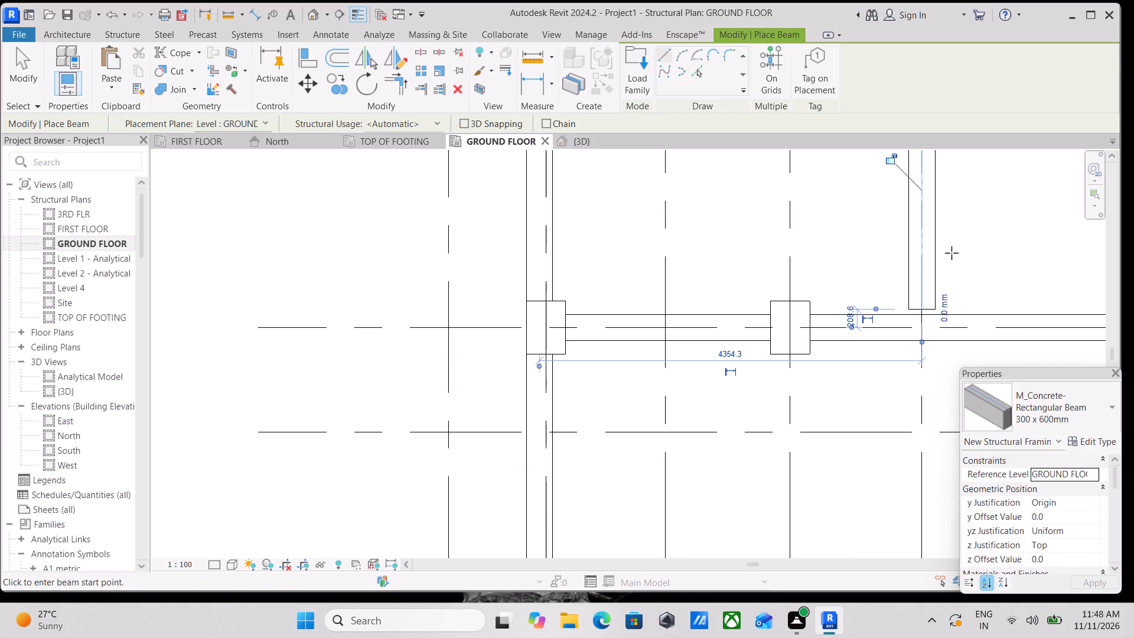
pyautogui.press('Escape')
pyautogui.press('Escape')
# Extend the south end of the grid E beam to the grid 2 beam's centreline.
pyautogui.click(939, 288)
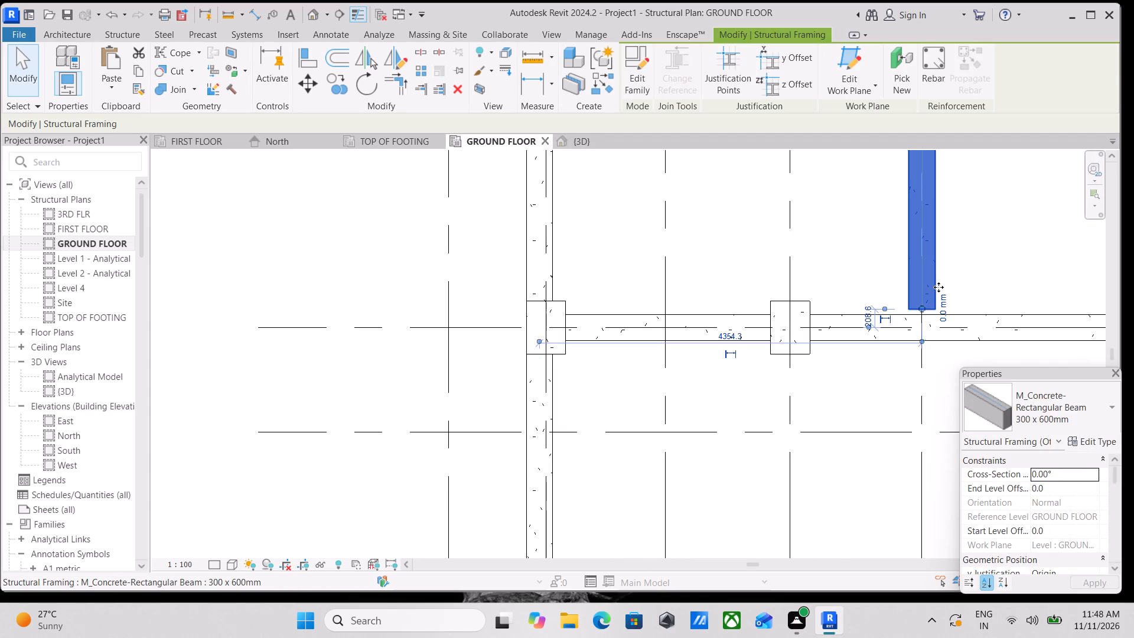
pyautogui.scroll(8, 936, 291)
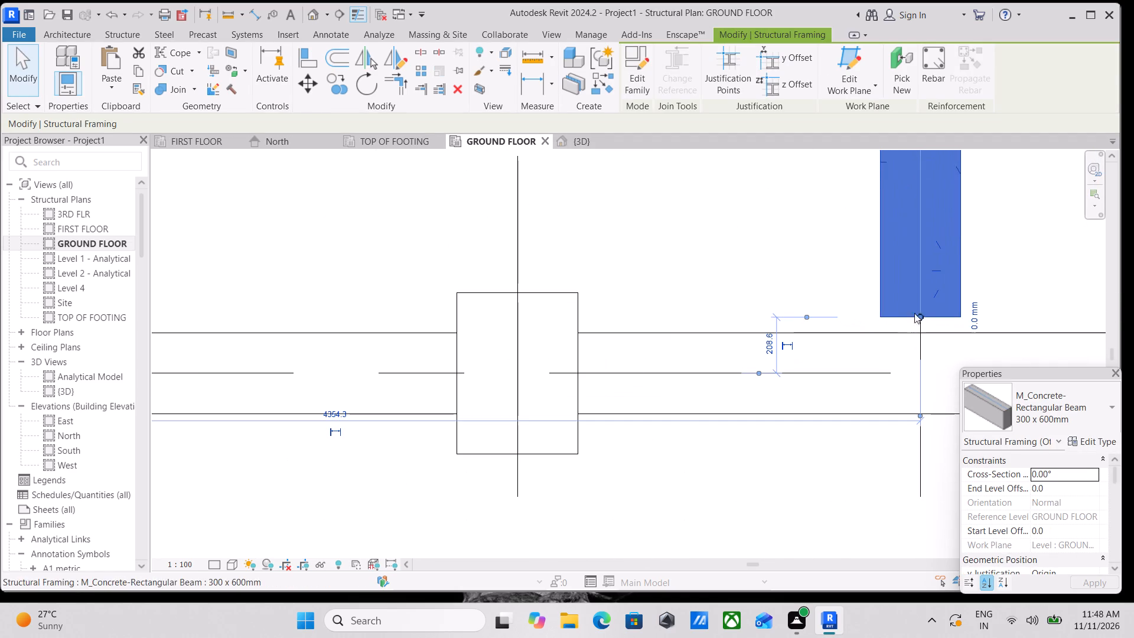
pyautogui.moveTo(921, 317); pyautogui.dragTo(920, 339)
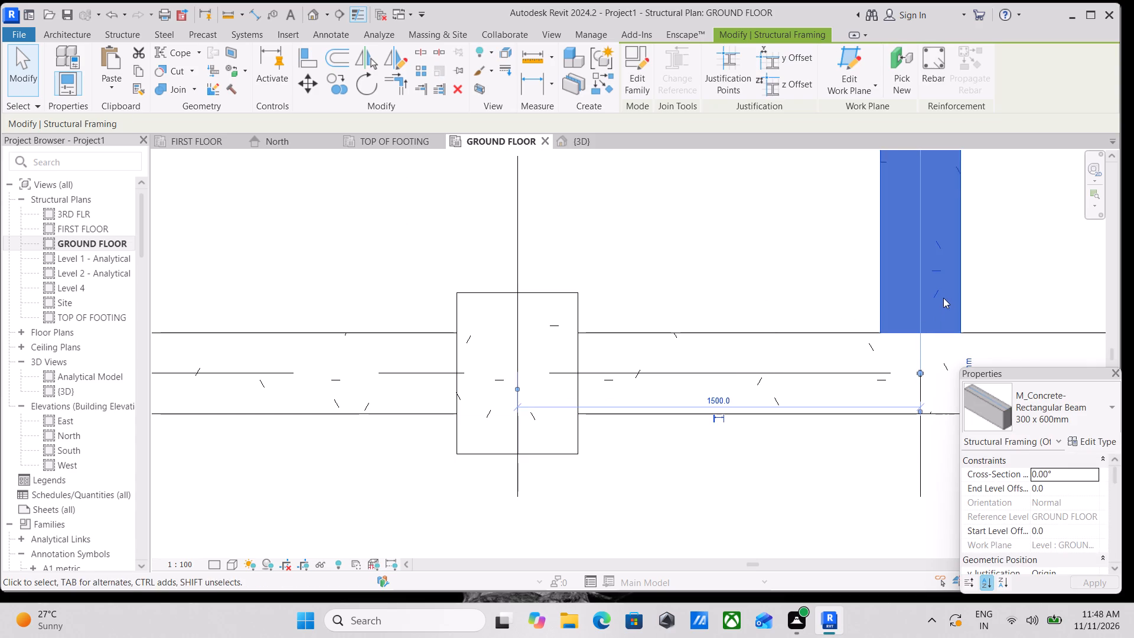
pyautogui.scroll(-5, 943, 298)
pyautogui.moveTo(973, 282); pyautogui.dragTo(852, 298, button='middle')
pyautogui.scroll(-3, 859, 292)
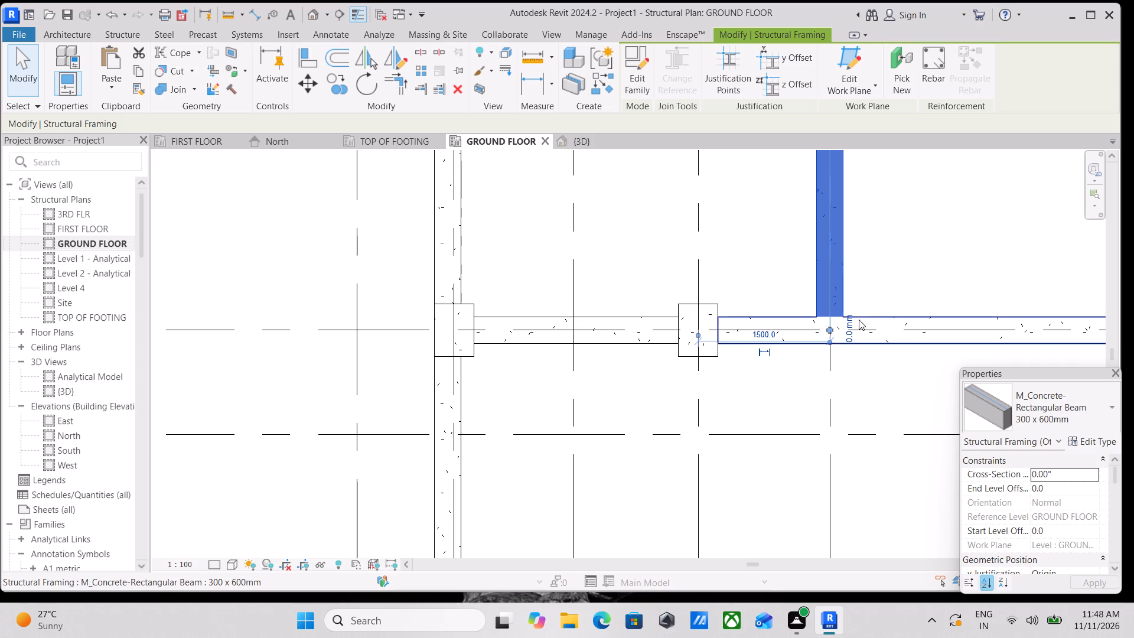
pyautogui.scroll(3, 852, 320)
pyautogui.press('Escape')
pyautogui.scroll(1, 826, 297)
pyautogui.click(835, 280)
pyautogui.scroll(-3, 836, 281)
pyautogui.press('Escape')
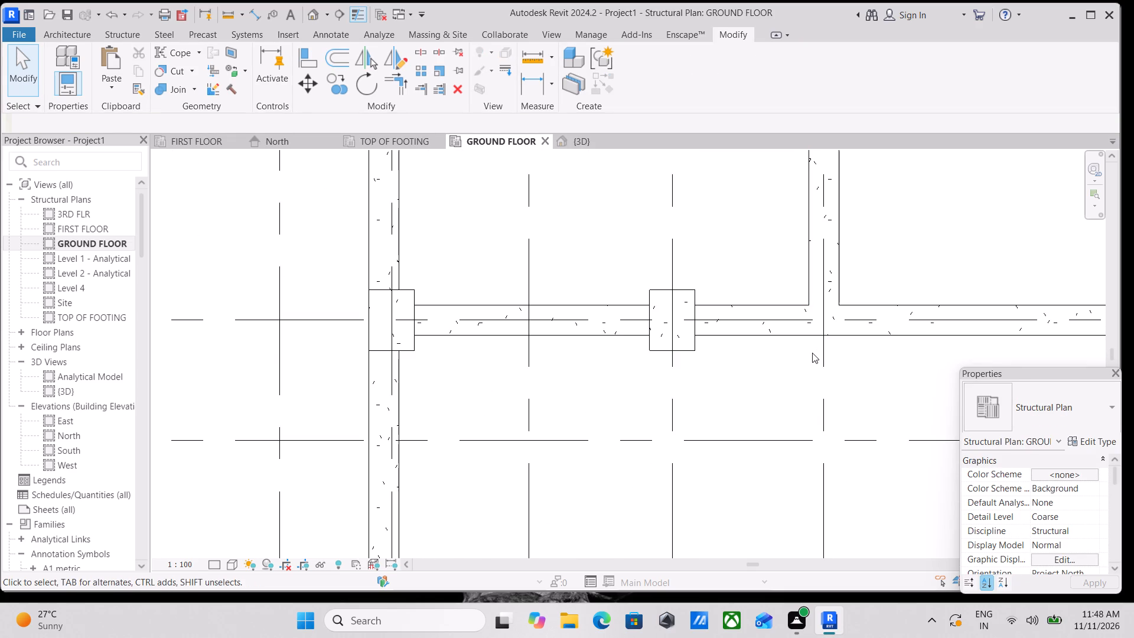
# Draw a 300 x 600mm beam about 5300 mm long up grid E from the E-5 column to the grid 2 beam.
pyautogui.write('BM')
pyautogui.scroll(-2, 812, 353)
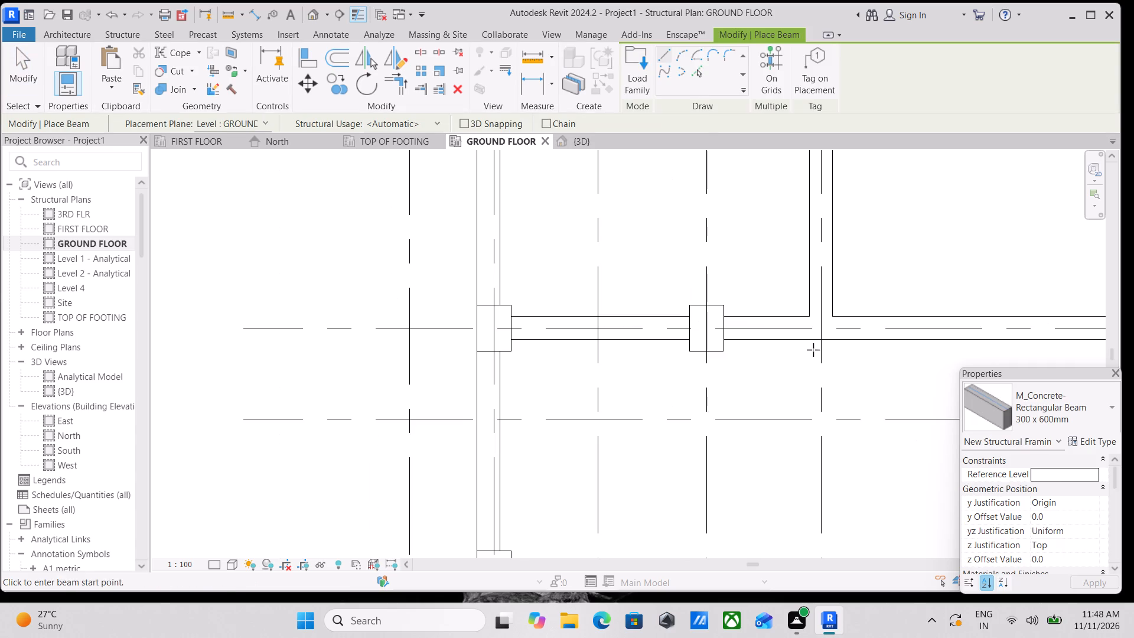
pyautogui.scroll(-7, 822, 341)
pyautogui.moveTo(822, 346); pyautogui.dragTo(819, 255, button='middle')
pyautogui.scroll(3, 816, 389)
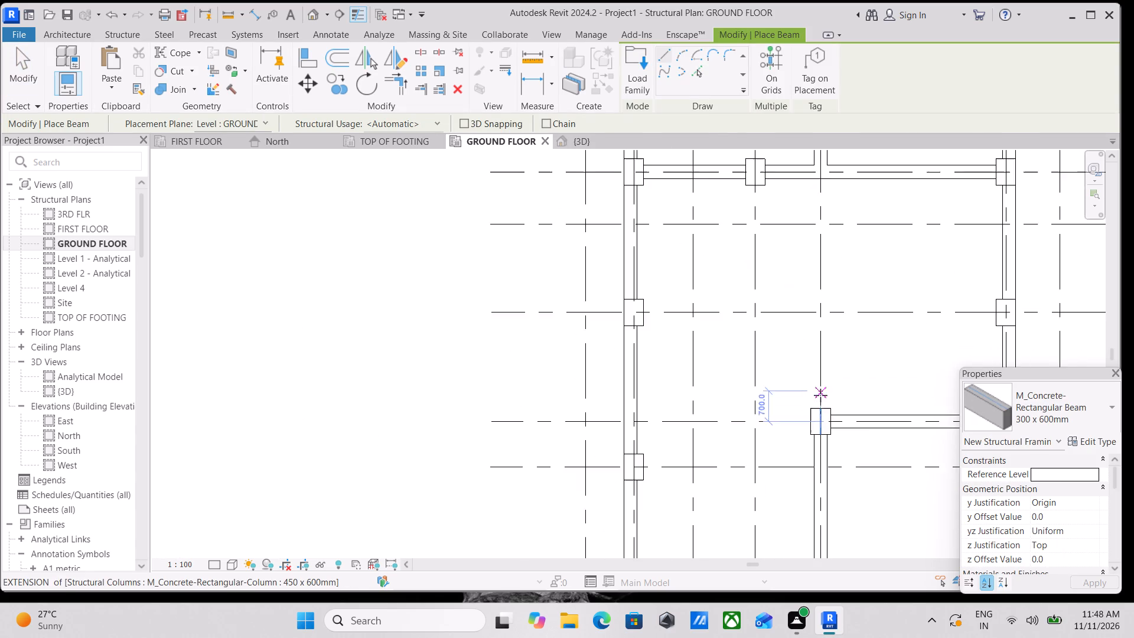
pyautogui.scroll(4, 820, 419)
pyautogui.moveTo(822, 401); pyautogui.dragTo(821, 393)
pyautogui.moveTo(810, 170); pyautogui.dragTo(840, 377, button='middle')
pyautogui.scroll(1, 840, 378)
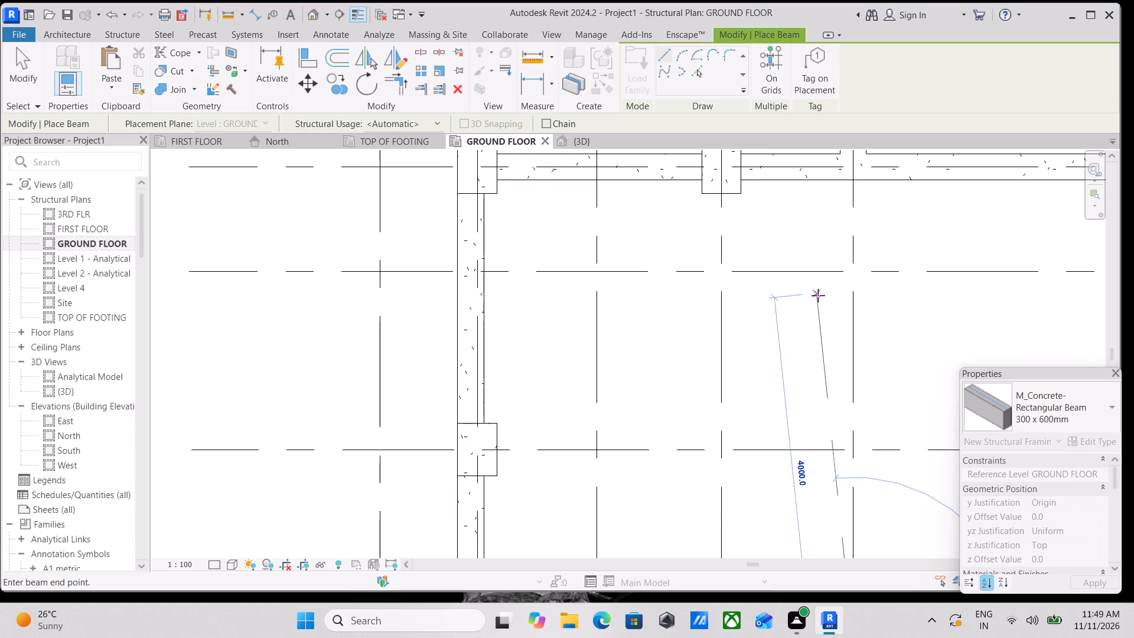
pyautogui.scroll(-5, 818, 295)
pyautogui.moveTo(849, 274); pyautogui.dragTo(820, 285, button='middle')
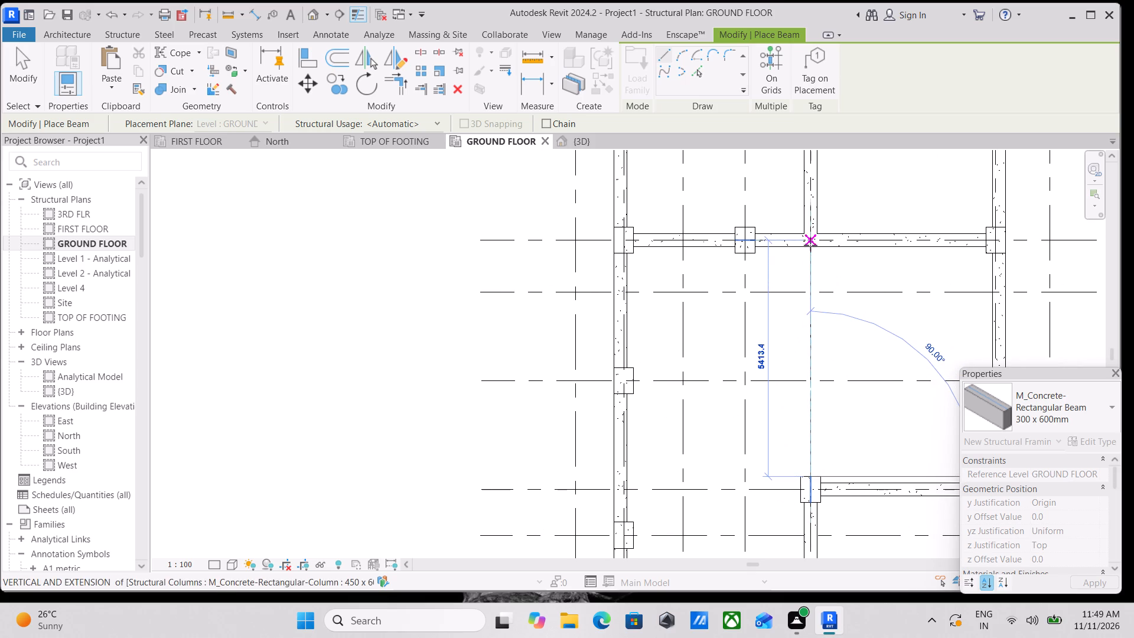
pyautogui.scroll(2, 805, 250)
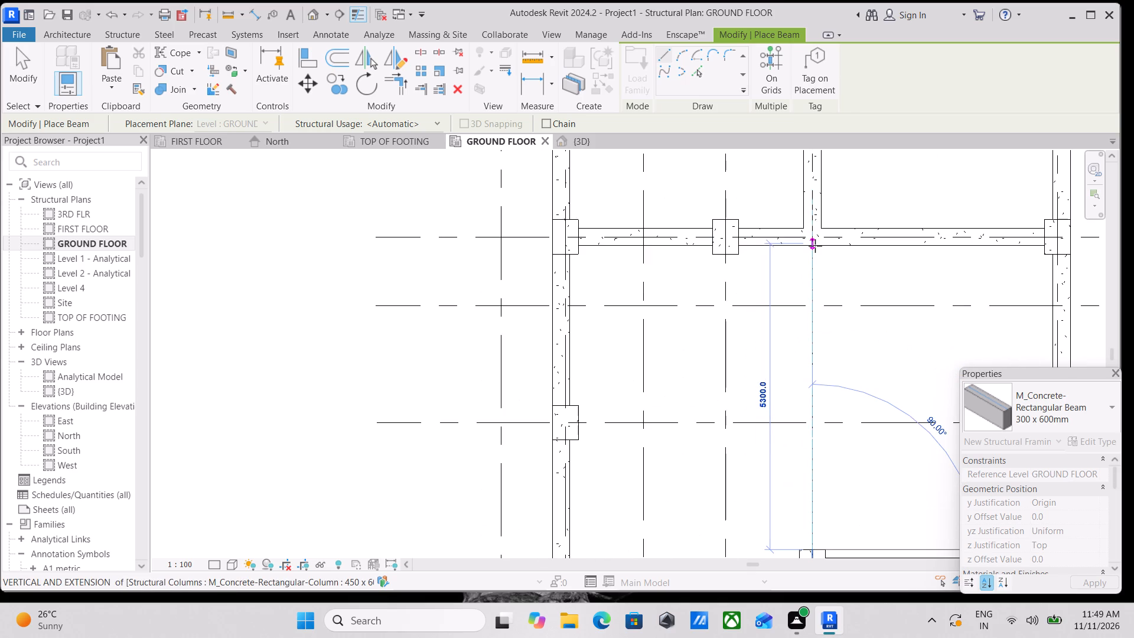
pyautogui.scroll(5, 815, 246)
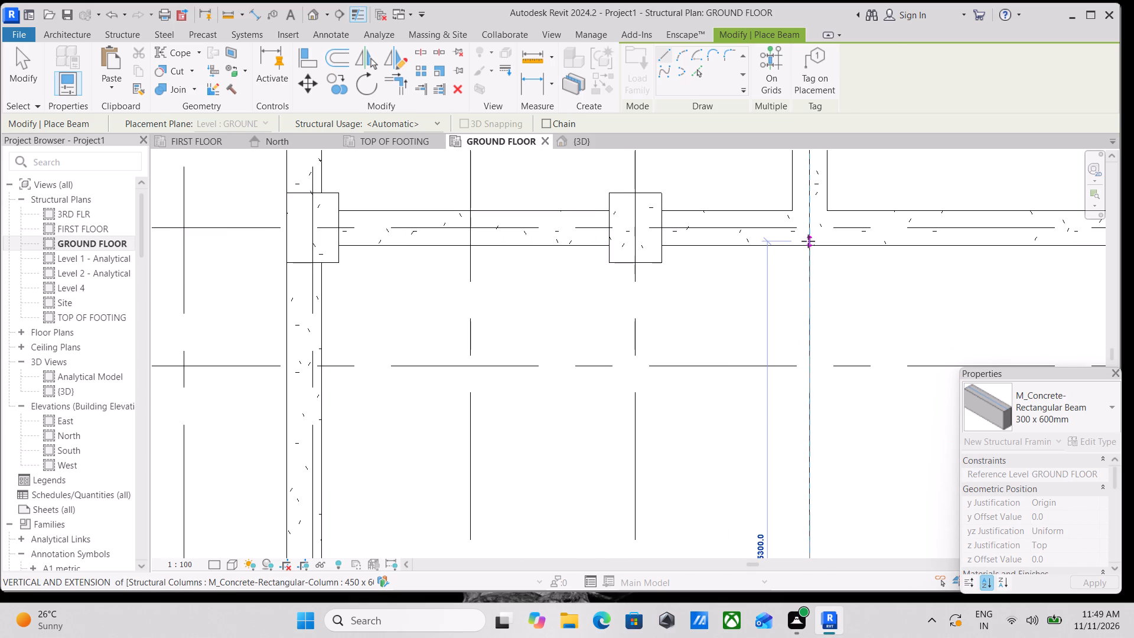
pyautogui.click(808, 243)
pyautogui.scroll(-4, 808, 243)
pyautogui.press('Escape')
pyautogui.scroll(-5, 808, 243)
pyautogui.scroll(-1, 786, 360)
pyautogui.moveTo(786, 360); pyautogui.dragTo(823, 226, button='middle')
pyautogui.moveTo(806, 284); pyautogui.dragTo(827, 329, button='middle')
pyautogui.press('Escape')
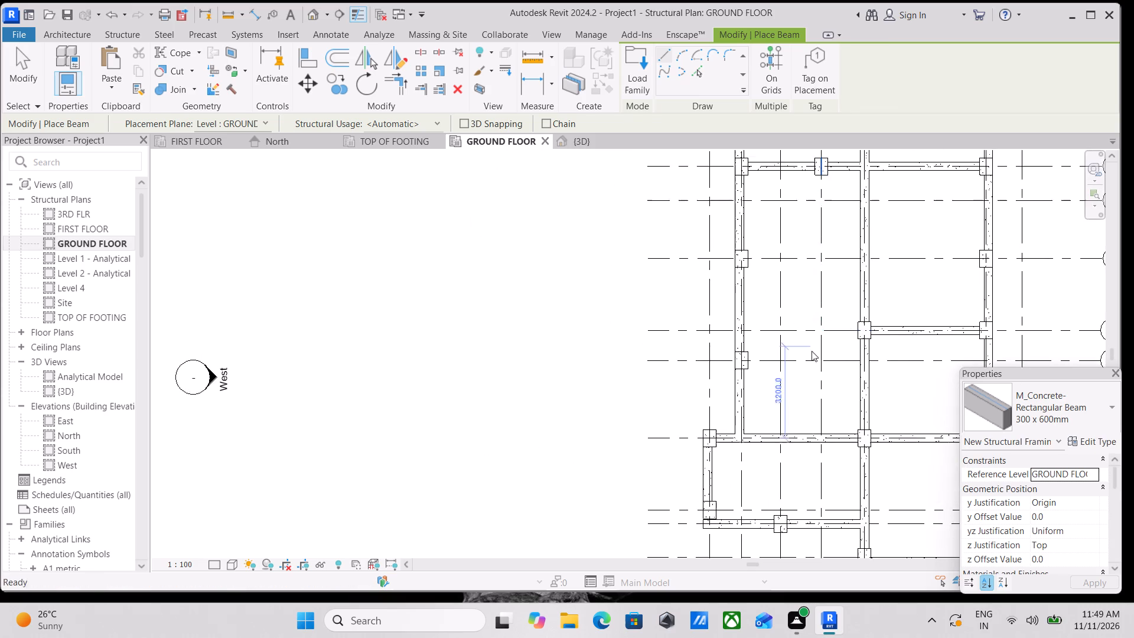
# Draw a 300 x 600mm beam about 3920 mm long along grid 6 from the B-6 column to the grid E beam.
pyautogui.scroll(2, 799, 357)
pyautogui.scroll(5, 735, 353)
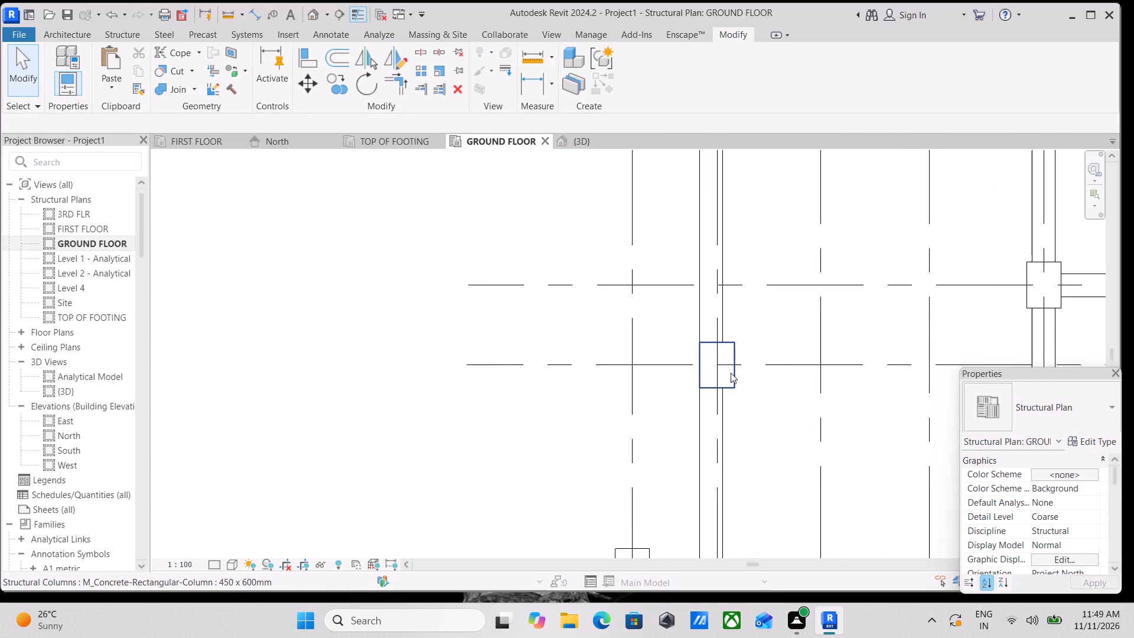
pyautogui.scroll(1, 731, 373)
pyautogui.write('BM')
pyautogui.scroll(2, 748, 378)
pyautogui.click(728, 360)
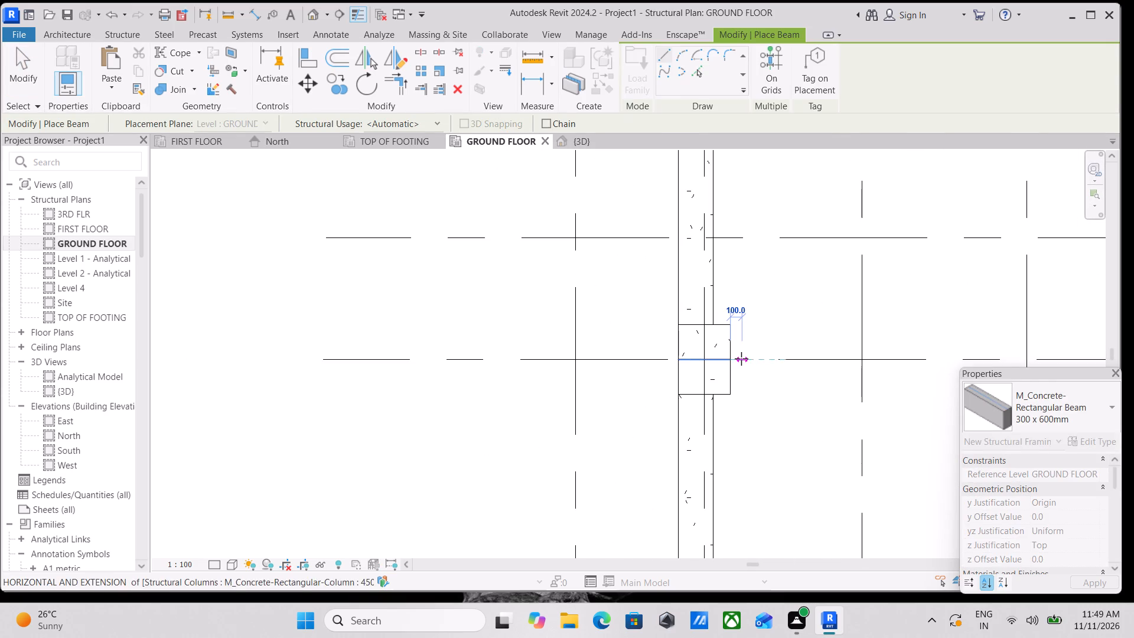
pyautogui.moveTo(741, 358); pyautogui.dragTo(555, 354, button='middle')
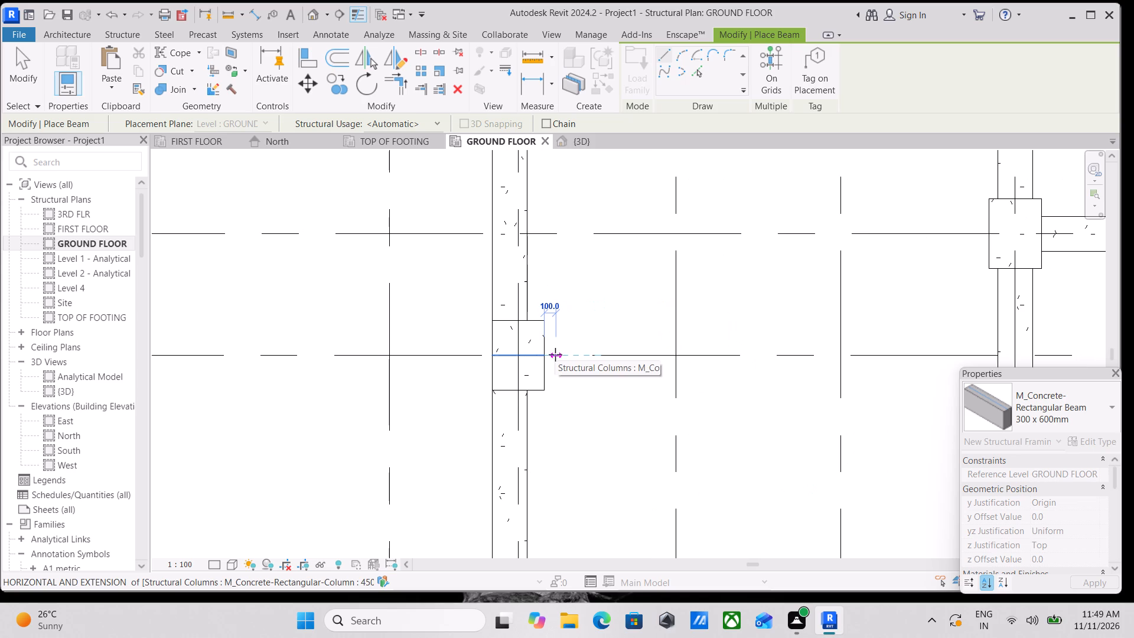
pyautogui.scroll(-1, 598, 353)
pyautogui.moveTo(754, 366); pyautogui.dragTo(526, 321, button='middle')
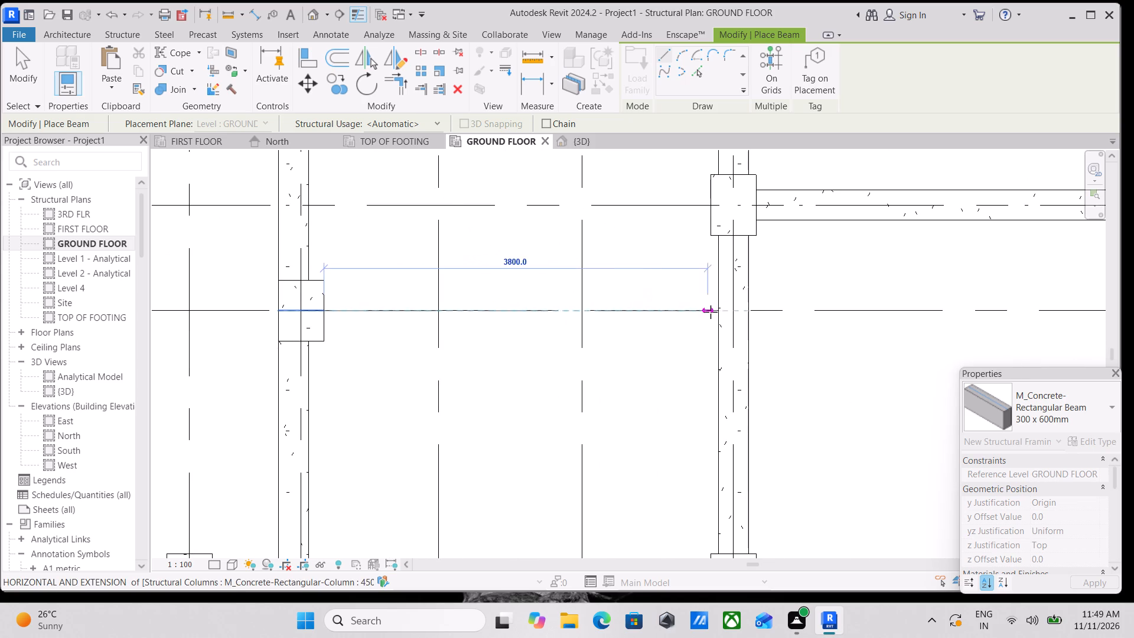
pyautogui.scroll(3, 713, 305)
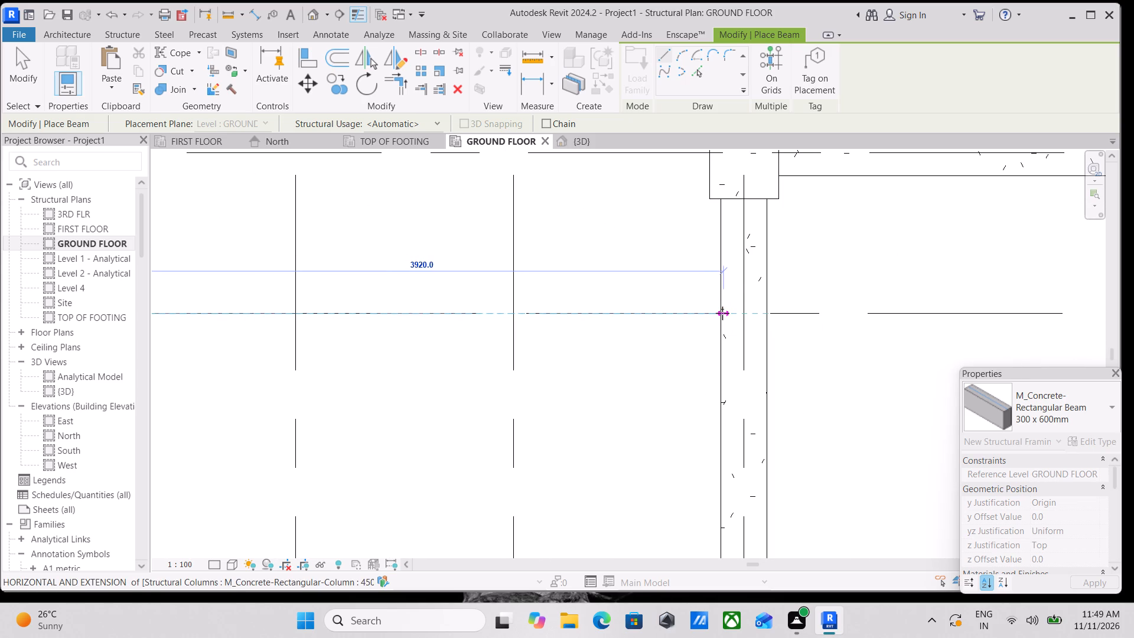
pyautogui.click(722, 313)
pyautogui.press('Escape')
pyautogui.press('Escape')
# Draw a 300 x 600mm beam about 3900 mm long along grid 4 from the B-4 column toward the grid E beam.
pyautogui.scroll(-7, 820, 363)
pyautogui.moveTo(607, 302); pyautogui.dragTo(698, 468, button='middle')
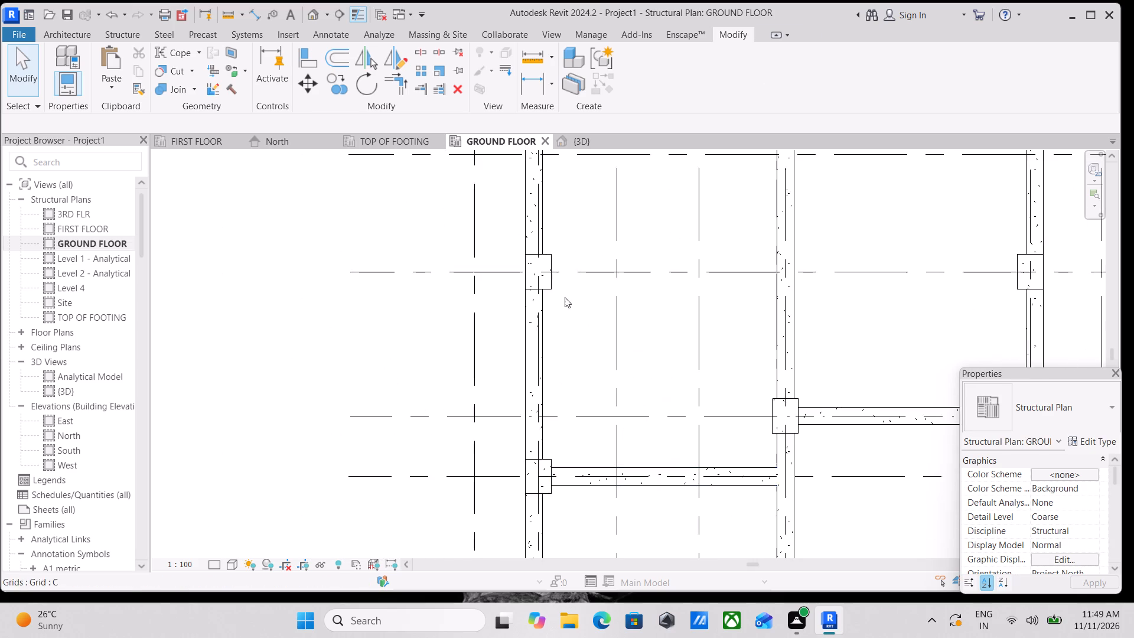
pyautogui.moveTo(568, 300); pyautogui.dragTo(606, 422, button='middle')
pyautogui.write('BM')
pyautogui.scroll(6, 580, 383)
pyautogui.click(588, 390)
pyautogui.moveTo(742, 396); pyautogui.dragTo(661, 393, button='middle')
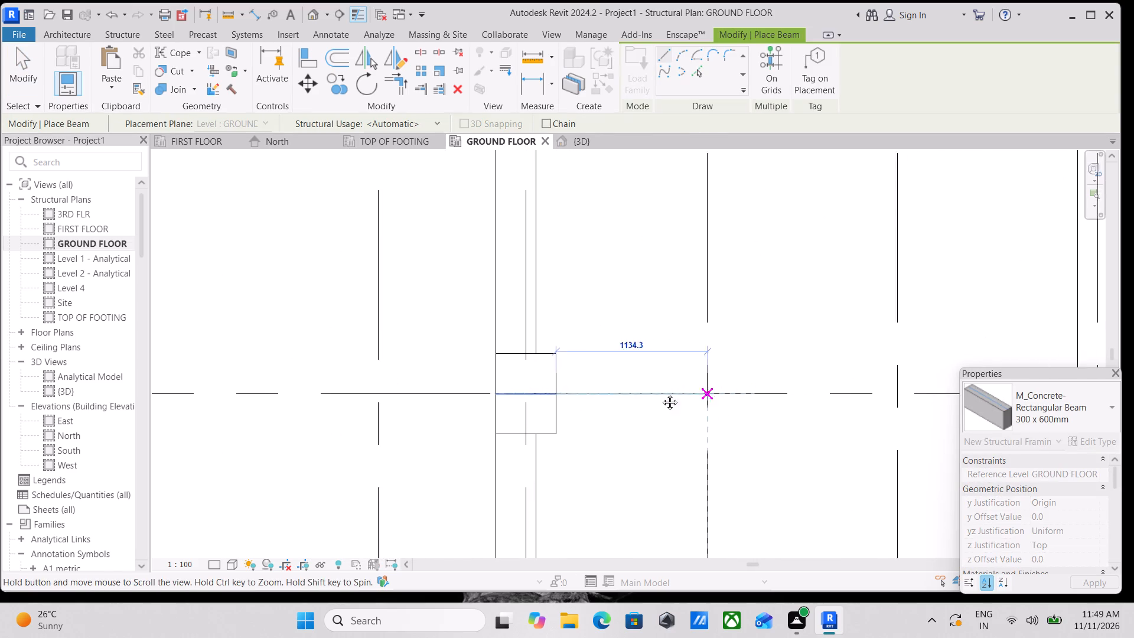
pyautogui.moveTo(661, 393); pyautogui.dragTo(621, 390, button='middle')
pyautogui.scroll(-4, 729, 405)
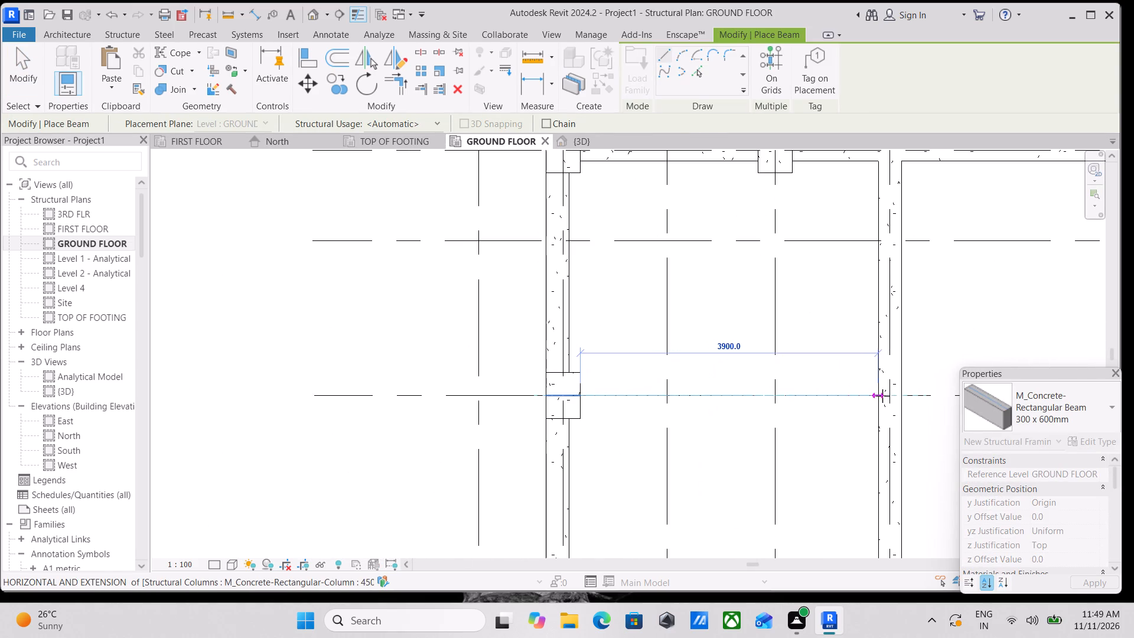
pyautogui.scroll(3, 875, 393)
pyautogui.click(883, 398)
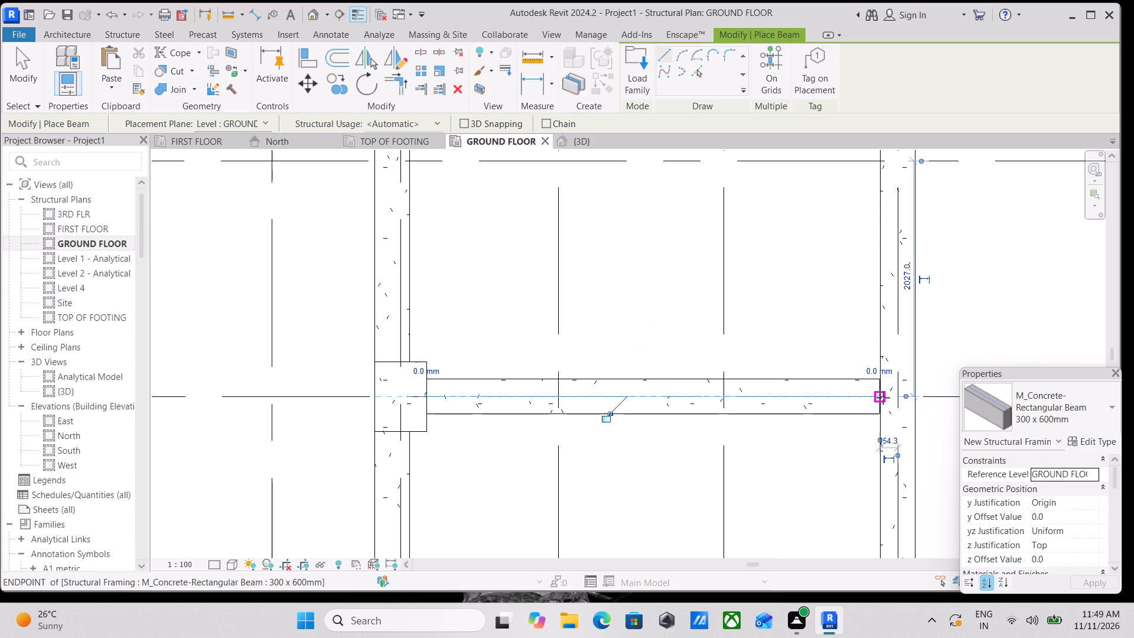
pyautogui.press('Escape')
pyautogui.scroll(-4, 883, 398)
pyautogui.scroll(4, 888, 403)
pyautogui.press('Escape')
pyautogui.press('Escape')
# Extend the east end of the new grid 4 beam to meet the grid E beam.
pyautogui.scroll(4, 856, 409)
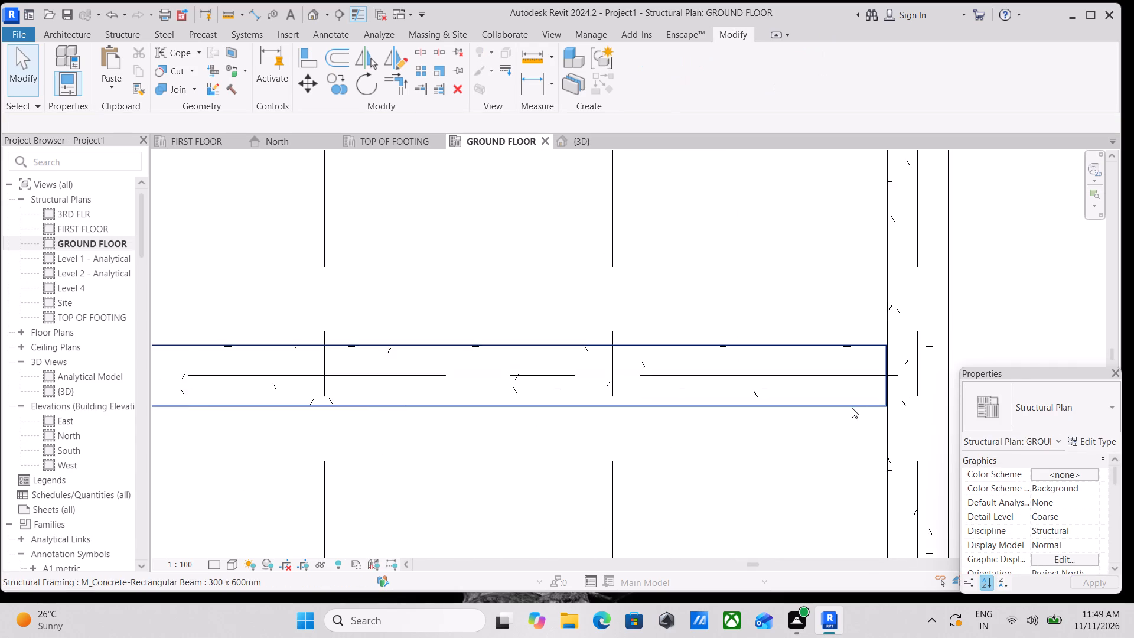
pyautogui.click(852, 408)
pyautogui.scroll(12, 895, 379)
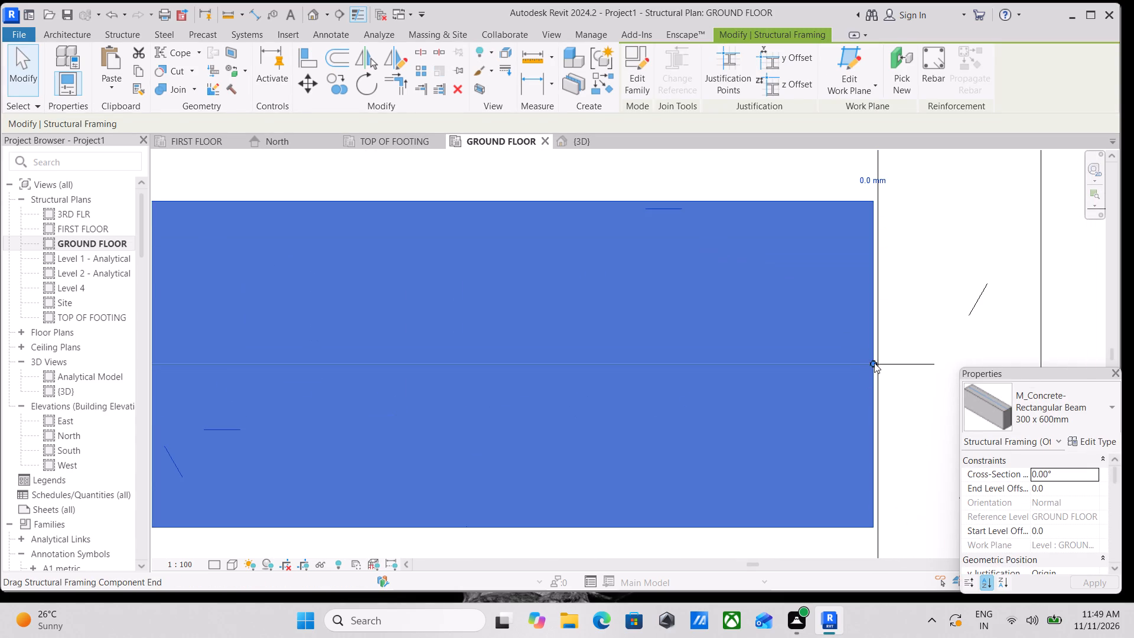
pyautogui.moveTo(875, 363); pyautogui.dragTo(887, 366)
pyautogui.scroll(-4, 887, 366)
pyautogui.press('Escape')
pyautogui.scroll(-8, 887, 366)
pyautogui.press('Escape')
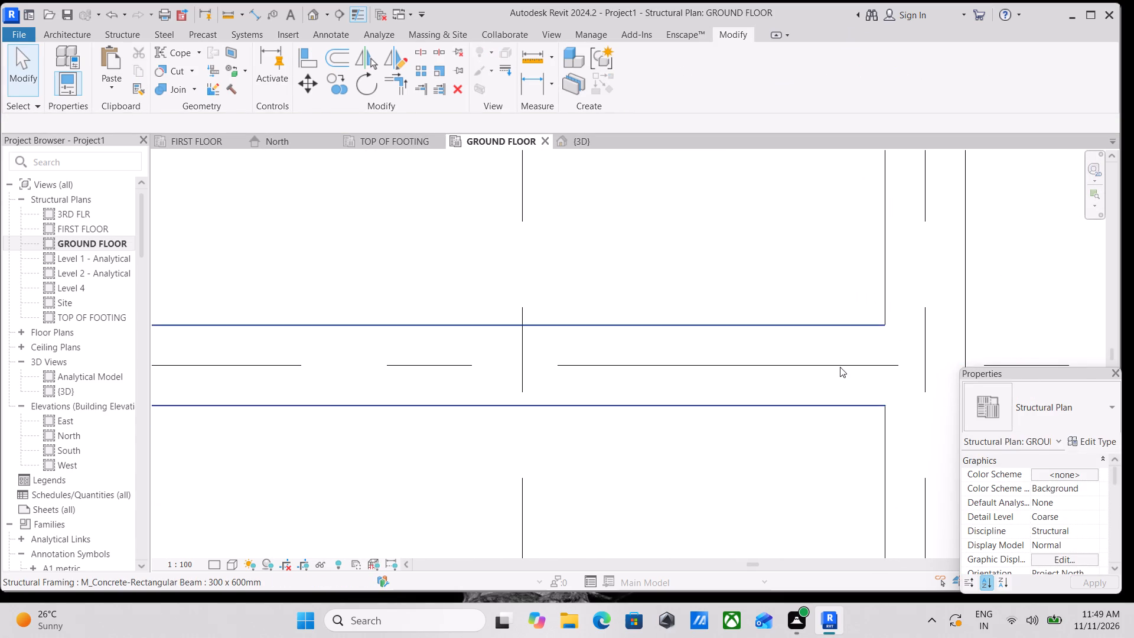
# Review the beam and column layout in the upper bays from grid 6 up to grid 1.
pyautogui.scroll(-9, 840, 367)
pyautogui.moveTo(729, 371); pyautogui.dragTo(765, 506, button='middle')
pyautogui.scroll(4, 716, 493)
pyautogui.scroll(5, 517, 496)
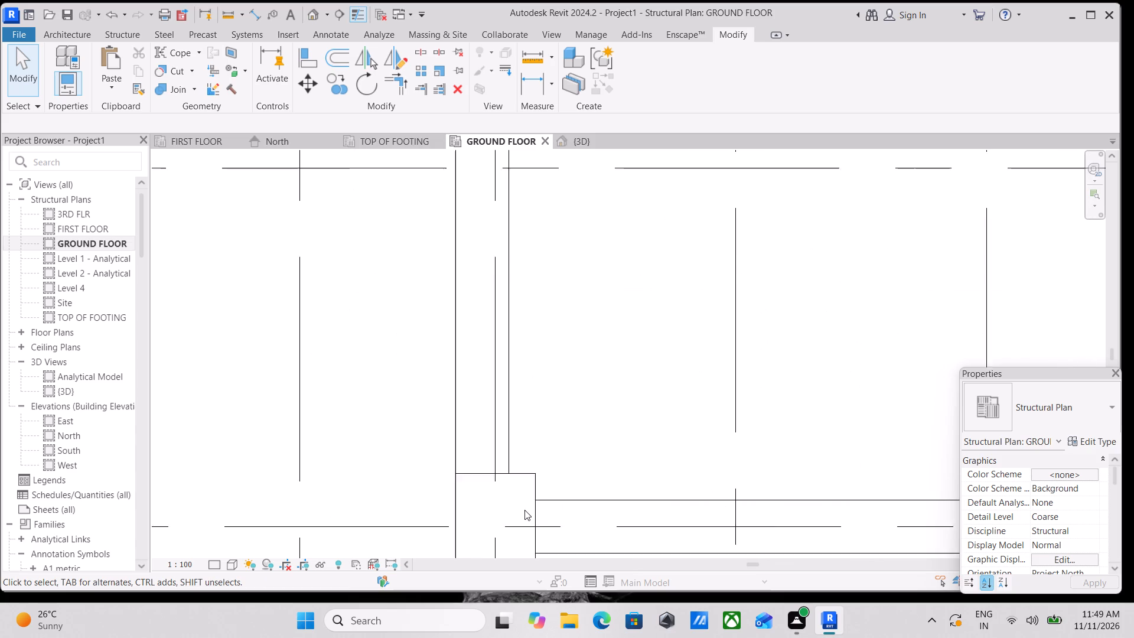
pyautogui.scroll(2, 524, 510)
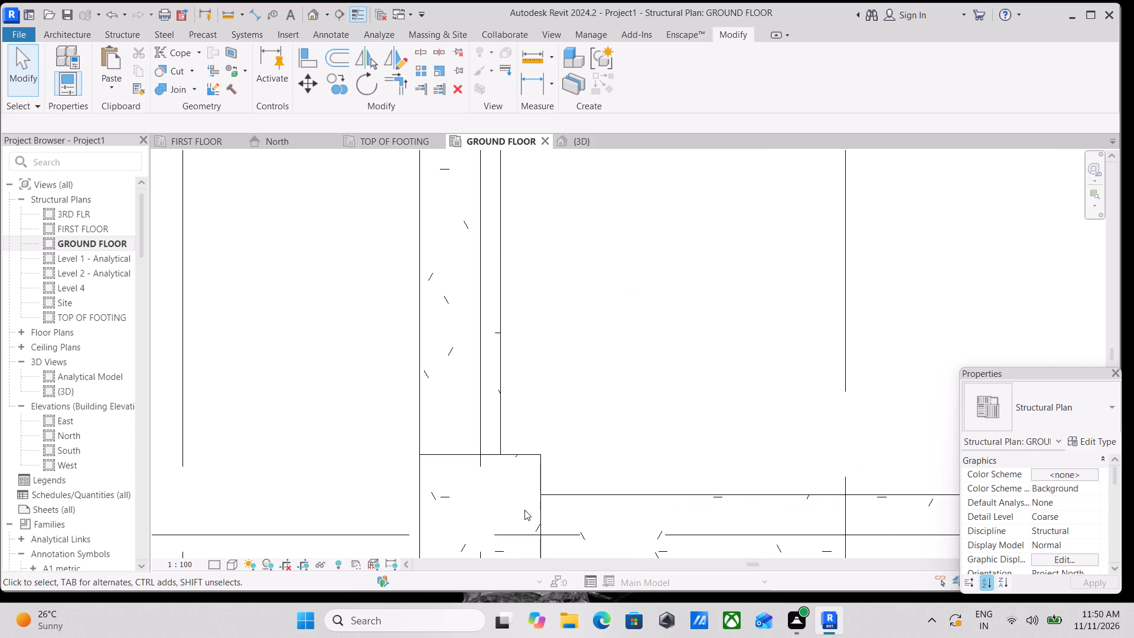
pyautogui.scroll(-10, 532, 469)
pyautogui.scroll(-4, 455, 155)
pyautogui.scroll(-1, 585, 159)
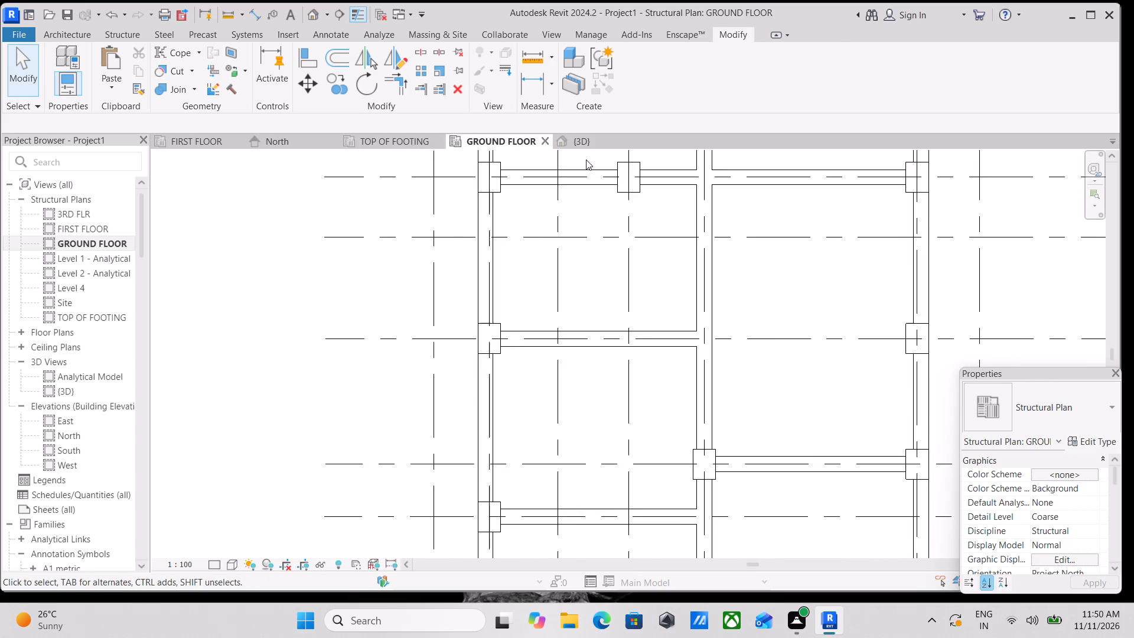
pyautogui.moveTo(586, 159); pyautogui.dragTo(676, 147, button='middle')
pyautogui.scroll(-6, 704, 253)
pyautogui.moveTo(773, 285); pyautogui.dragTo(692, 377, button='middle')
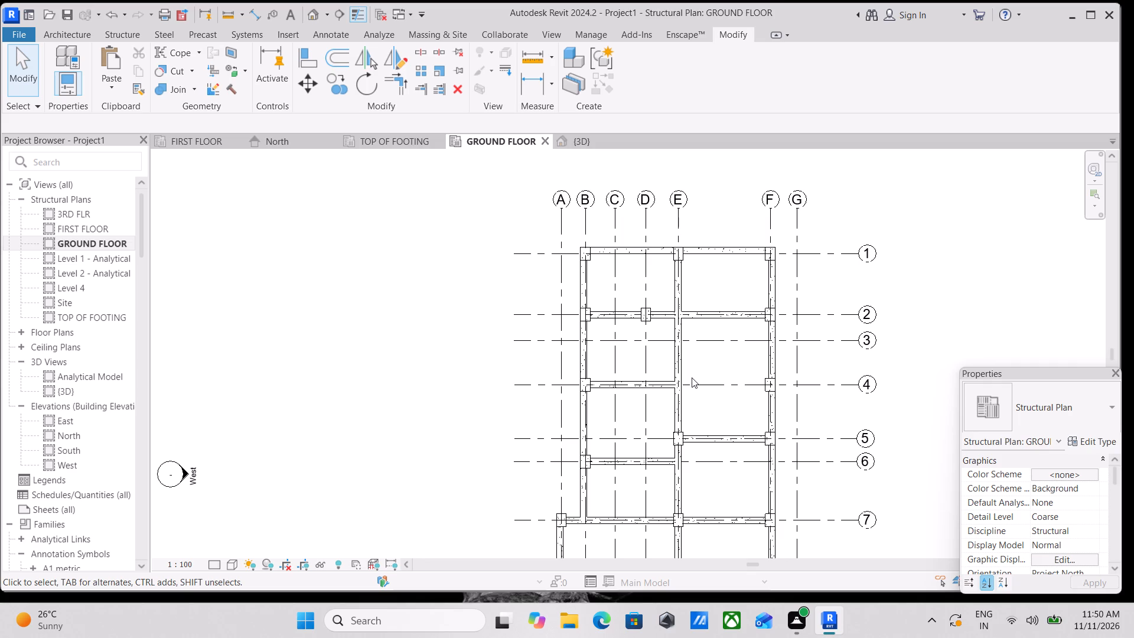
pyautogui.scroll(-3, 745, 298)
pyautogui.scroll(3, 752, 276)
pyautogui.scroll(4, 700, 278)
pyautogui.moveTo(700, 304); pyautogui.dragTo(786, 357, button='middle')
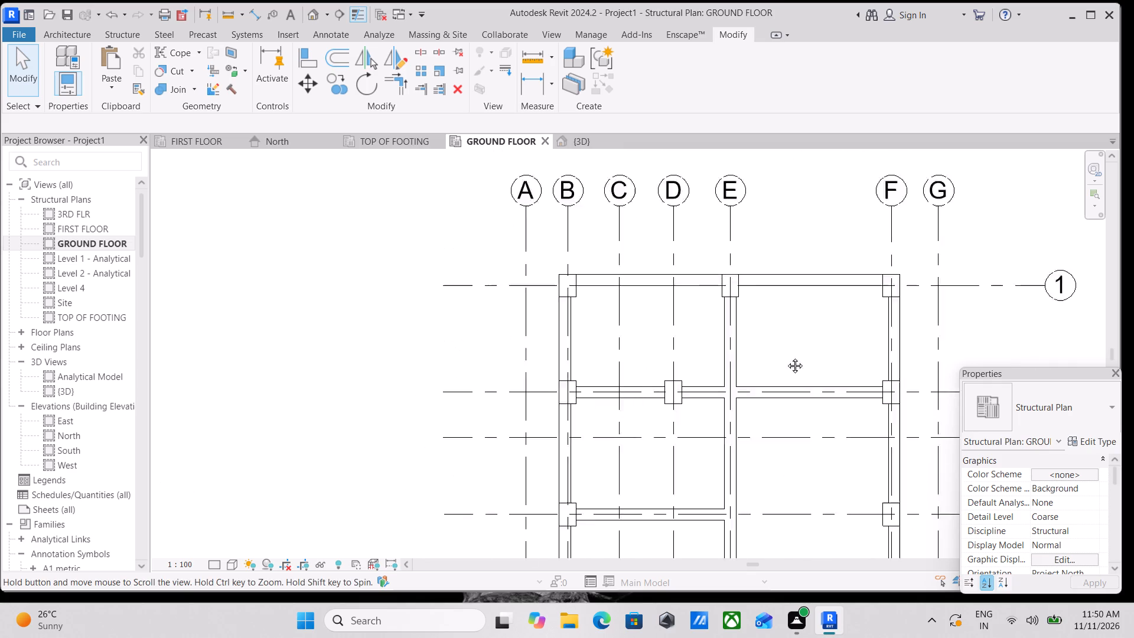
pyautogui.moveTo(786, 357); pyautogui.dragTo(800, 378, button='middle')
pyautogui.scroll(1, 801, 379)
pyautogui.scroll(-3, 786, 344)
pyautogui.moveTo(786, 344); pyautogui.dragTo(760, 274, button='middle')
pyautogui.scroll(1, 760, 274)
pyautogui.scroll(-2, 761, 287)
pyautogui.scroll(-1, 822, 444)
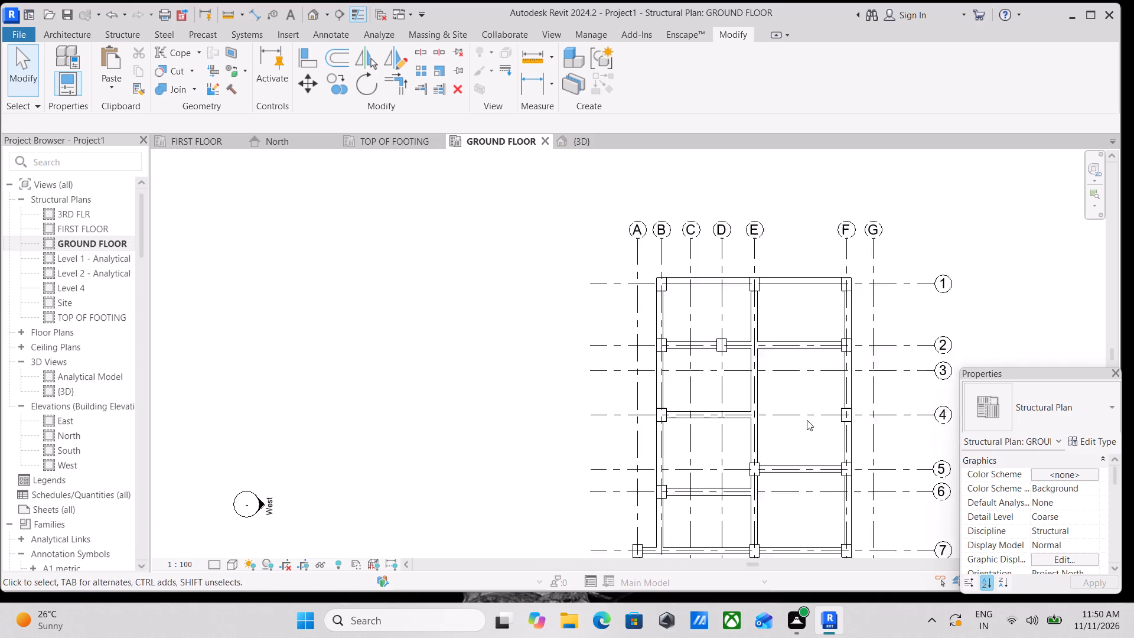
# Check the beam layout in the lower bays from grid 4 down to grid 10, including the A-7 to A-8 corner.
pyautogui.scroll(-1, 807, 420)
pyautogui.moveTo(795, 378); pyautogui.dragTo(777, 276, button='middle')
pyautogui.moveTo(750, 425); pyautogui.dragTo(775, 356, button='middle')
pyautogui.scroll(3, 775, 358)
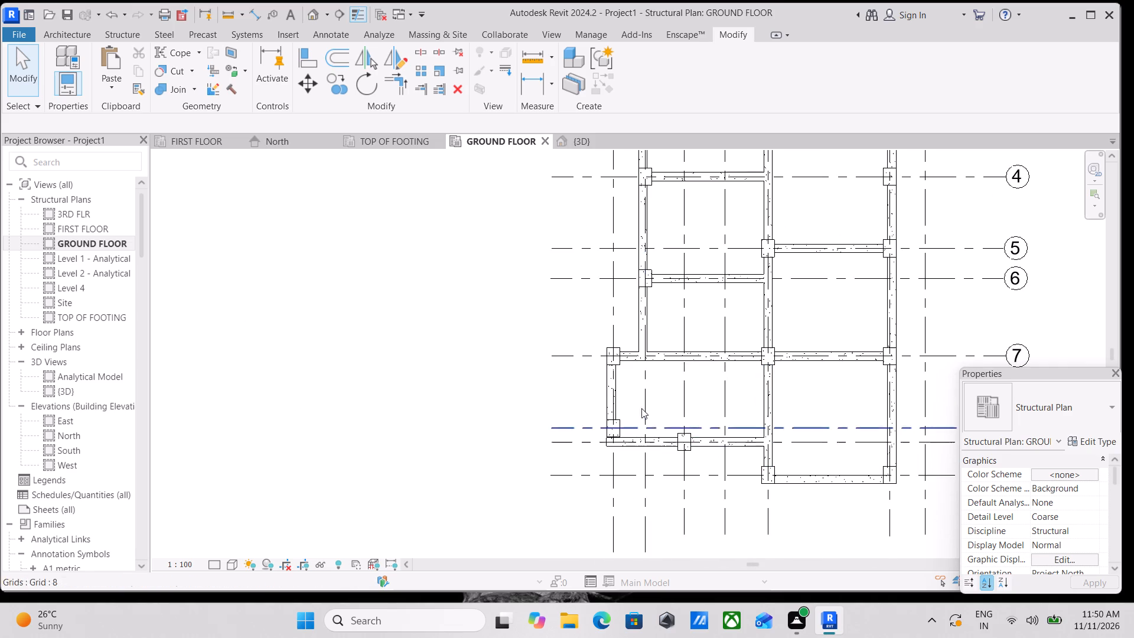
pyautogui.moveTo(634, 401); pyautogui.dragTo(655, 438, button='middle')
pyautogui.scroll(3, 655, 439)
pyautogui.scroll(4, 631, 353)
pyautogui.scroll(-3, 726, 341)
pyautogui.moveTo(726, 341); pyautogui.dragTo(728, 359, button='middle')
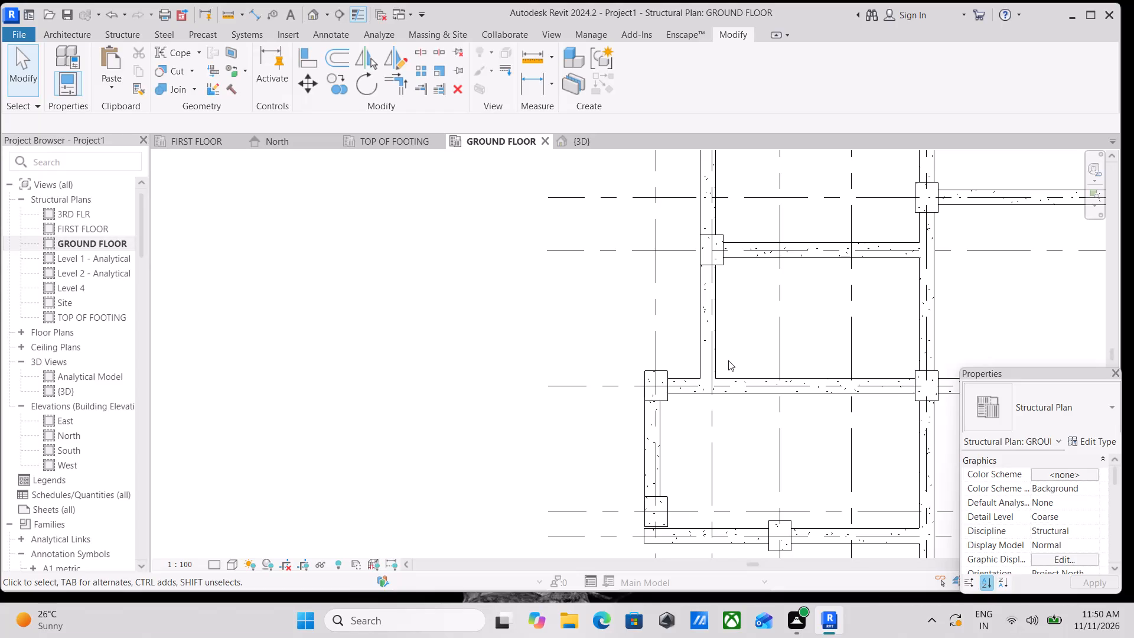
pyautogui.scroll(-3, 810, 337)
pyautogui.moveTo(799, 321); pyautogui.dragTo(608, 383, button='middle')
pyautogui.scroll(1, 649, 366)
pyautogui.scroll(-3, 882, 284)
pyautogui.moveTo(882, 284); pyautogui.dragTo(820, 428, button='middle')
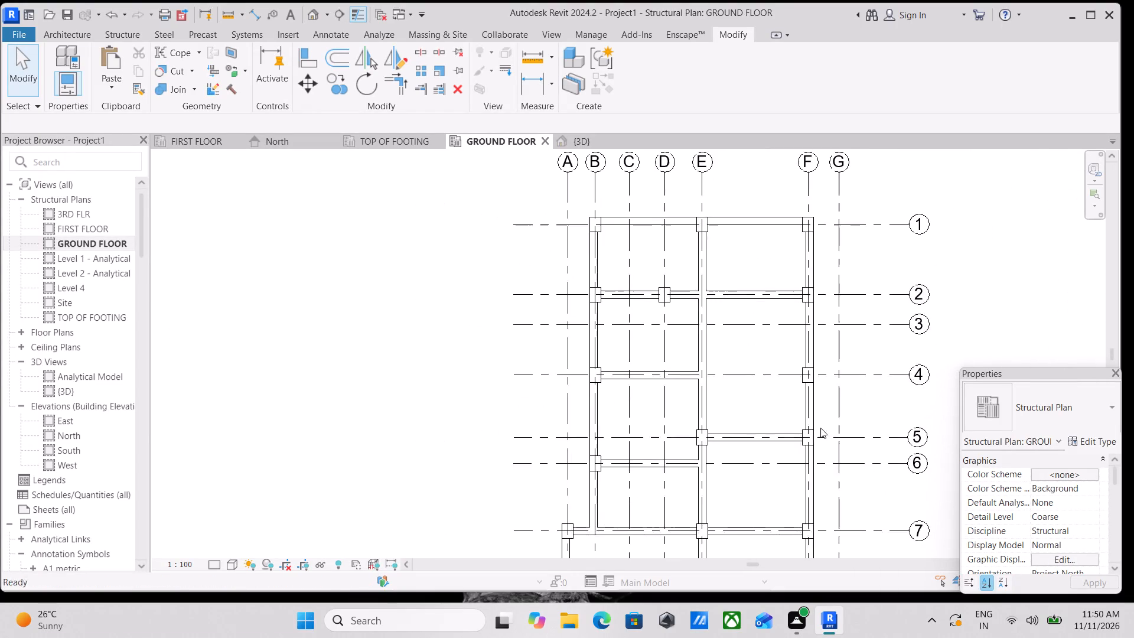
# Draw a 300 x 600mm beam about 3900 mm long along grid 4 from the F-4 column to the grid E beam.
pyautogui.moveTo(825, 320); pyautogui.dragTo(826, 355, button='middle')
pyautogui.scroll(3, 826, 355)
pyautogui.scroll(3, 729, 459)
pyautogui.scroll(-2, 722, 457)
pyautogui.moveTo(721, 455); pyautogui.dragTo(741, 390, button='middle')
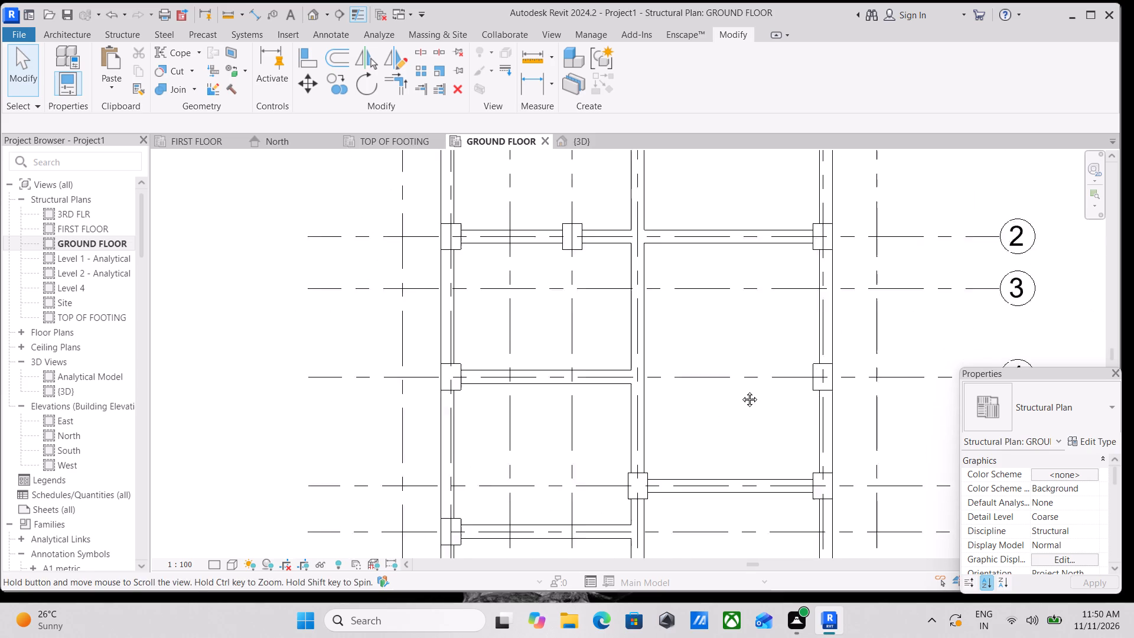
pyautogui.moveTo(741, 390); pyautogui.dragTo(744, 385, button='middle')
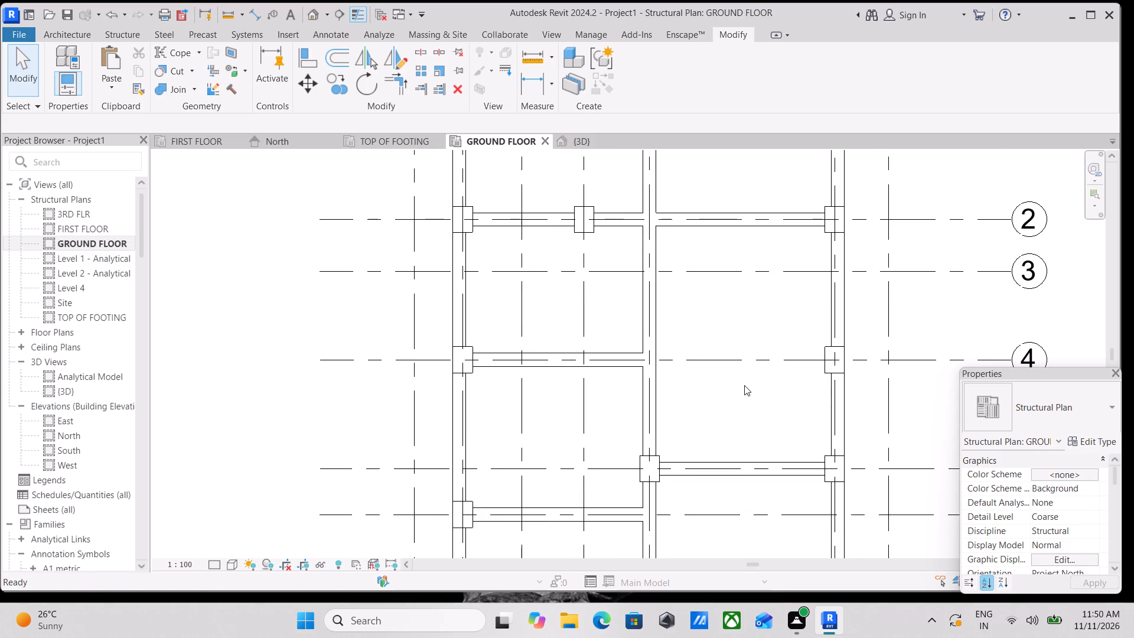
pyautogui.write('BM')
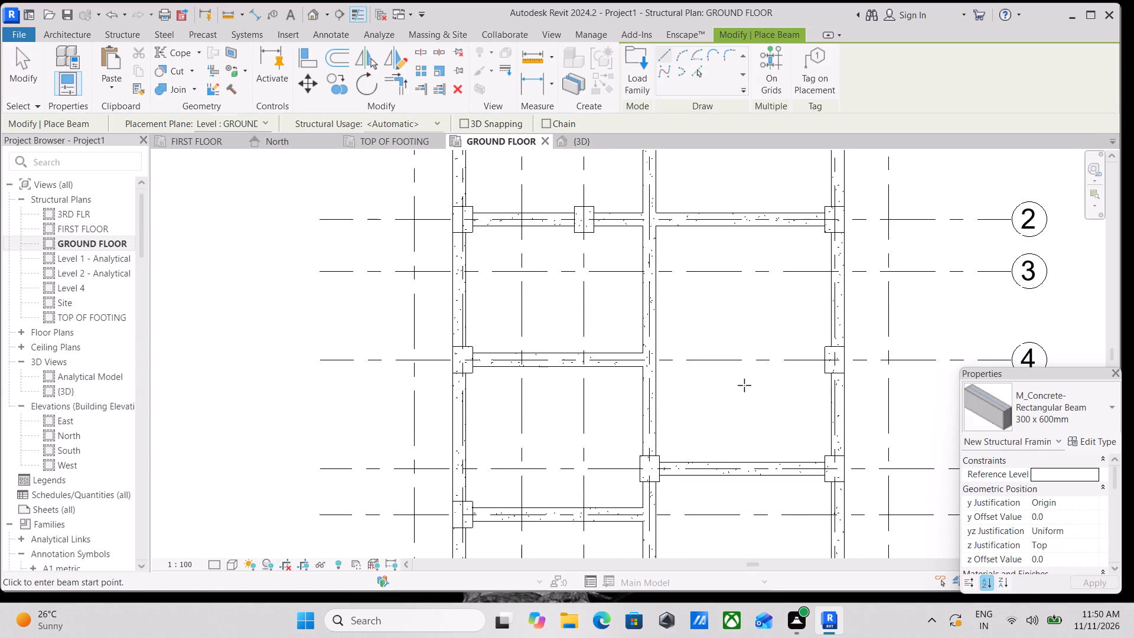
pyautogui.scroll(6, 800, 384)
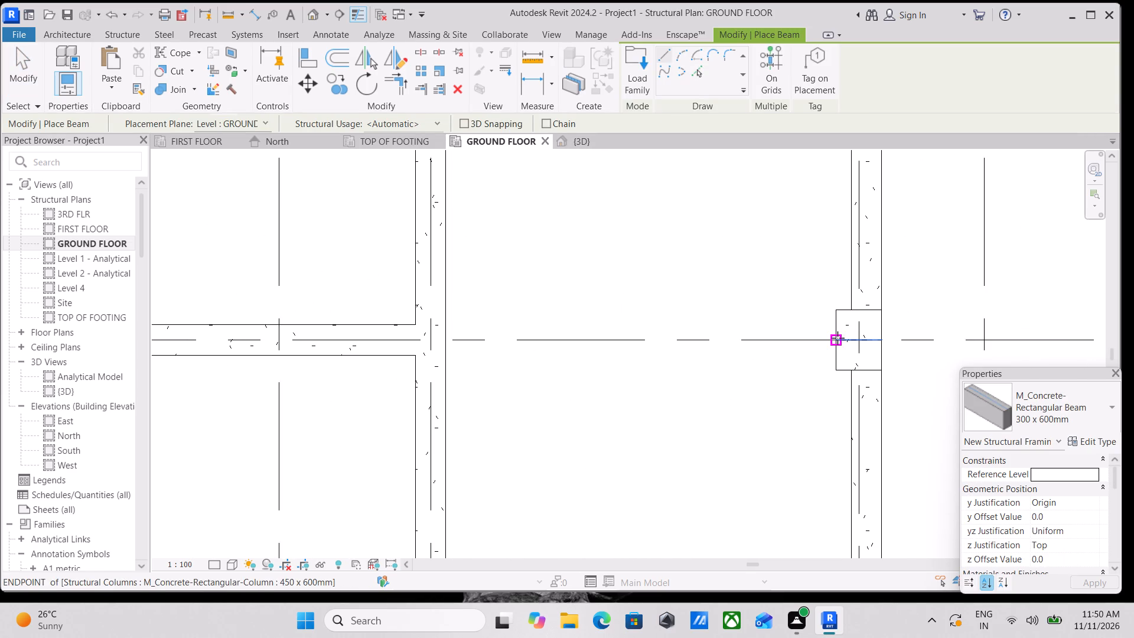
pyautogui.click(838, 338)
pyautogui.moveTo(773, 333); pyautogui.dragTo(1063, 401, button='middle')
pyautogui.scroll(-2, 761, 390)
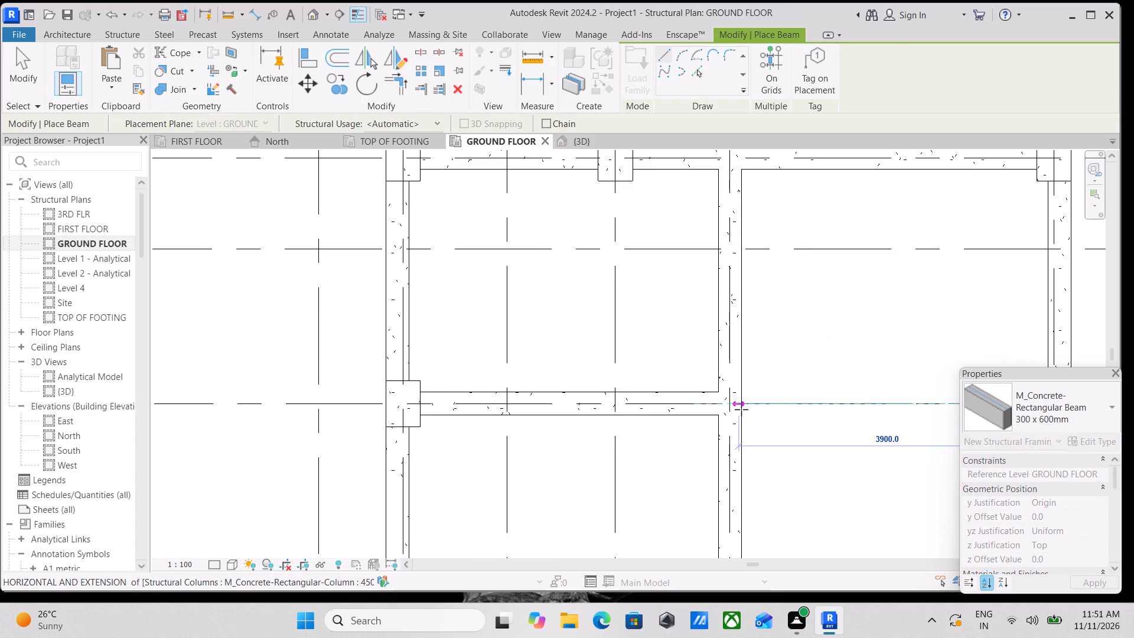
pyautogui.click(741, 409)
pyautogui.scroll(-4, 741, 409)
pyautogui.press('Escape')
pyautogui.scroll(-3, 814, 321)
pyautogui.moveTo(814, 321); pyautogui.dragTo(792, 322, button='middle')
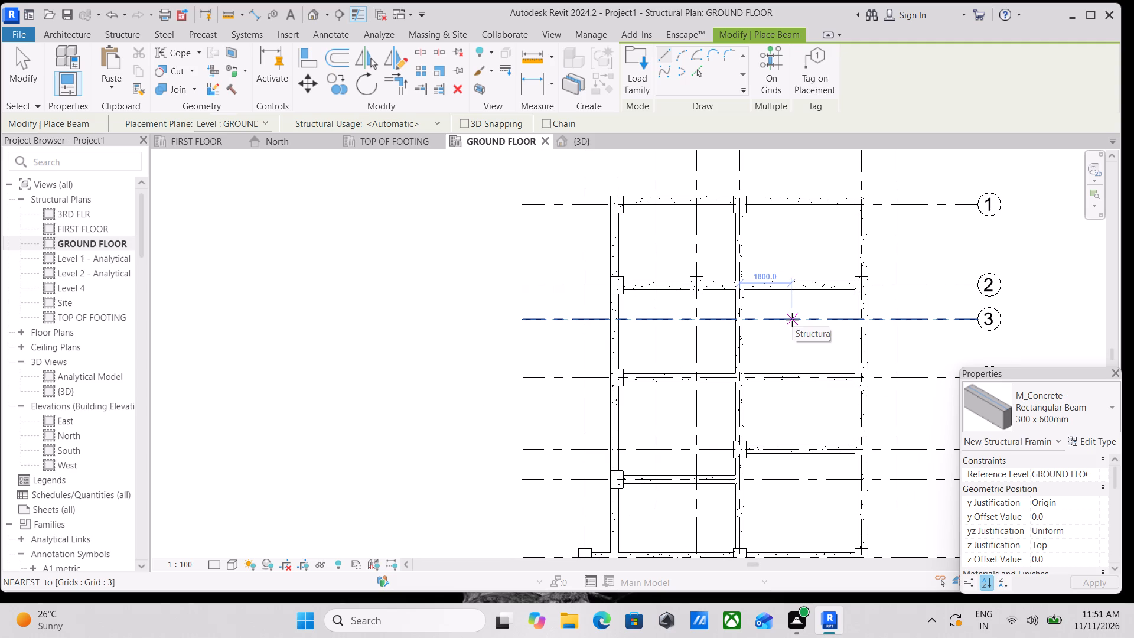
pyautogui.scroll(-3, 817, 298)
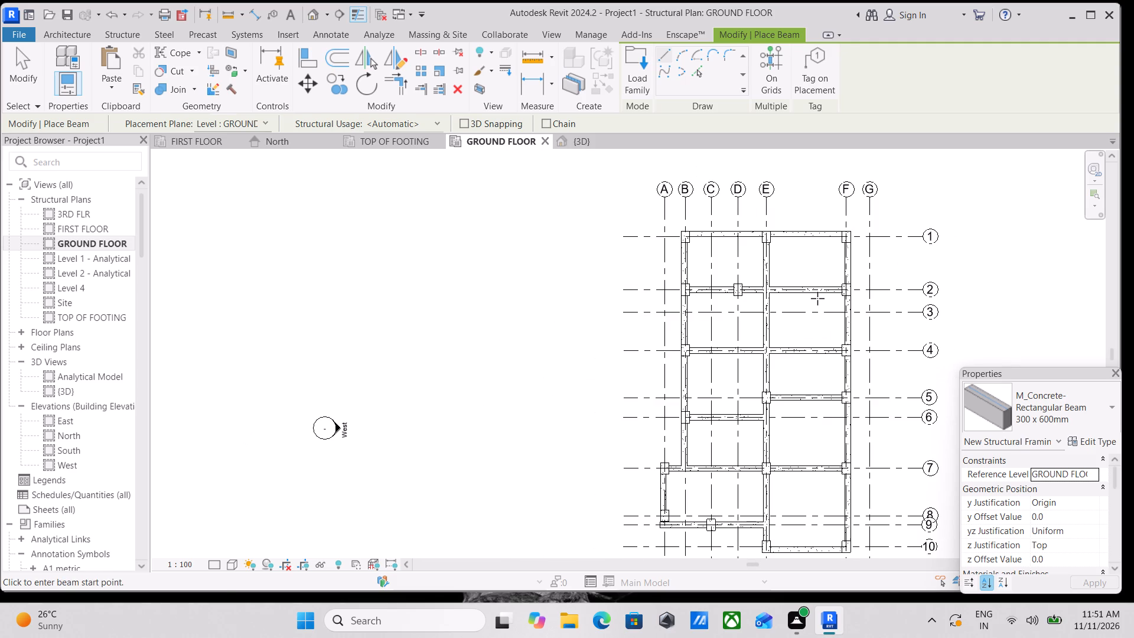
# Review the finished beam and column layout from the grid 10 bays up to grid 1, ending beam placement.
pyautogui.scroll(1, 801, 424)
pyautogui.moveTo(803, 419); pyautogui.dragTo(803, 291, button='middle')
pyautogui.scroll(1, 802, 418)
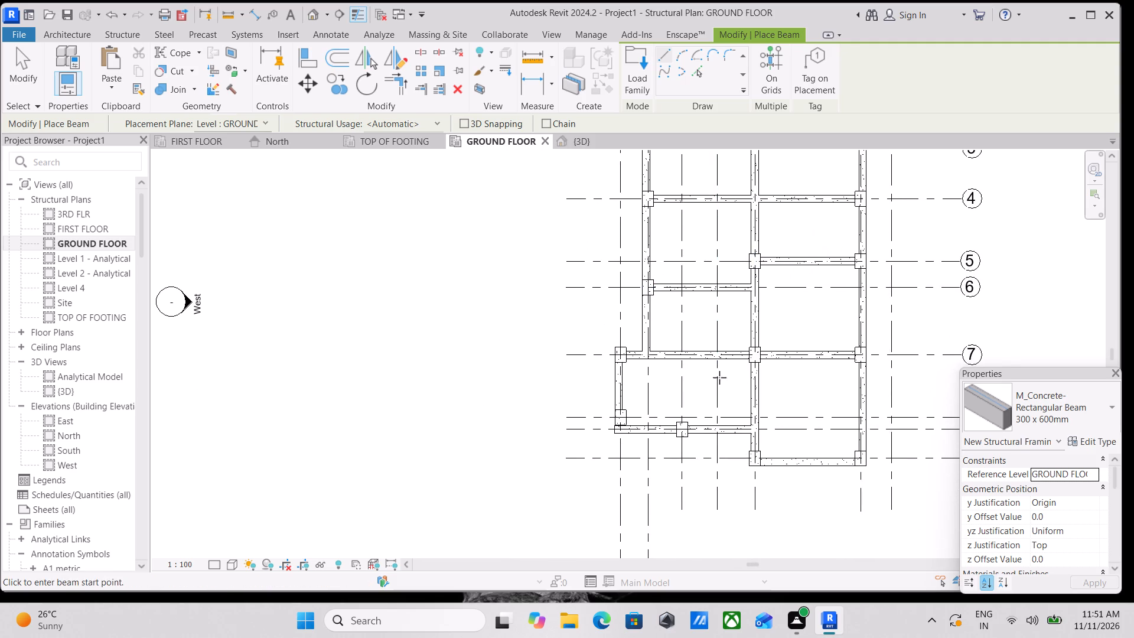
pyautogui.moveTo(695, 381); pyautogui.dragTo(720, 458, button='middle')
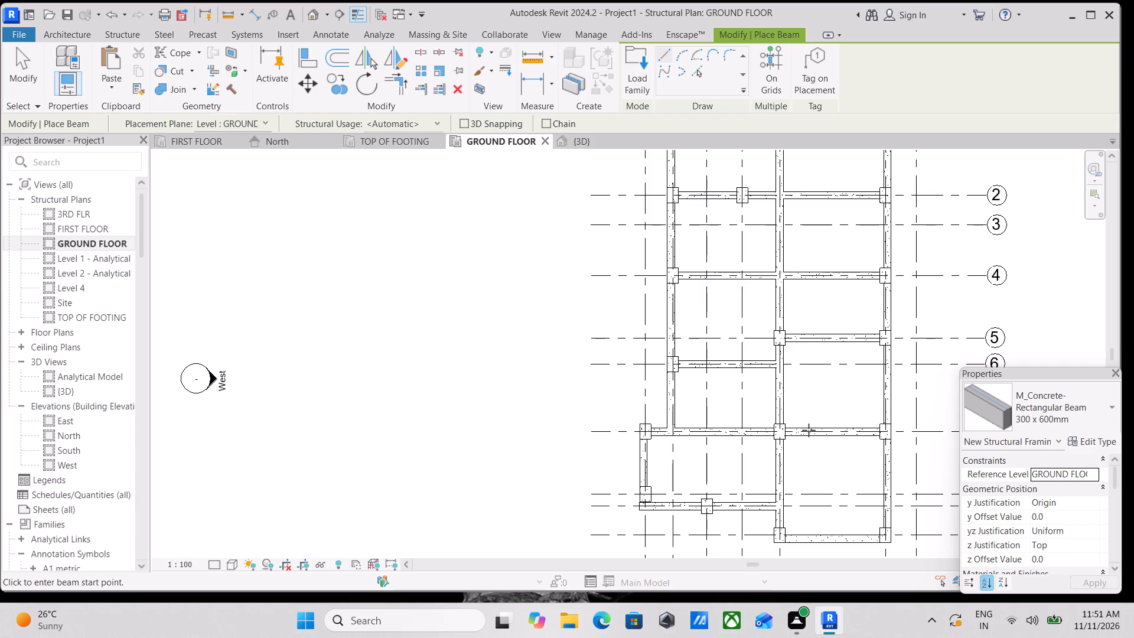
pyautogui.moveTo(883, 370); pyautogui.dragTo(856, 442, button='middle')
pyautogui.press('Escape')
pyautogui.scroll(3, 813, 266)
pyautogui.moveTo(805, 276); pyautogui.dragTo(804, 392, button='middle')
pyautogui.moveTo(775, 309); pyautogui.dragTo(788, 376, button='middle')
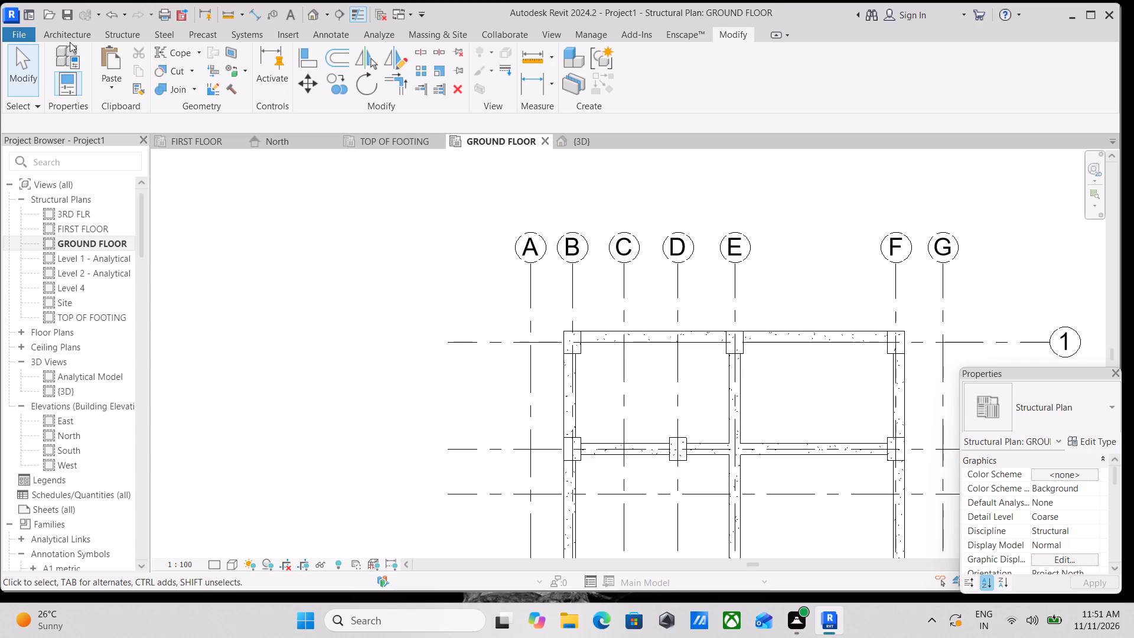
# Start a Generic 300mm structural floor on GROUND FLOOR and sketch its boundary along grid 1 from the B-1 column around the E-1 column's inner corner.
pyautogui.click(126, 29)
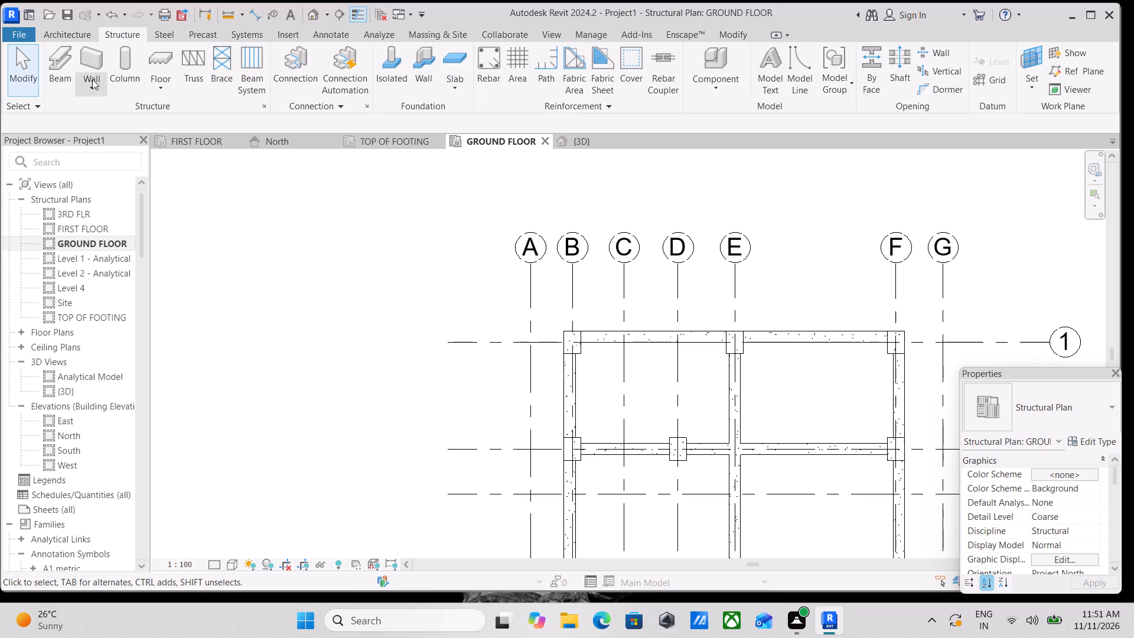
pyautogui.click(149, 93)
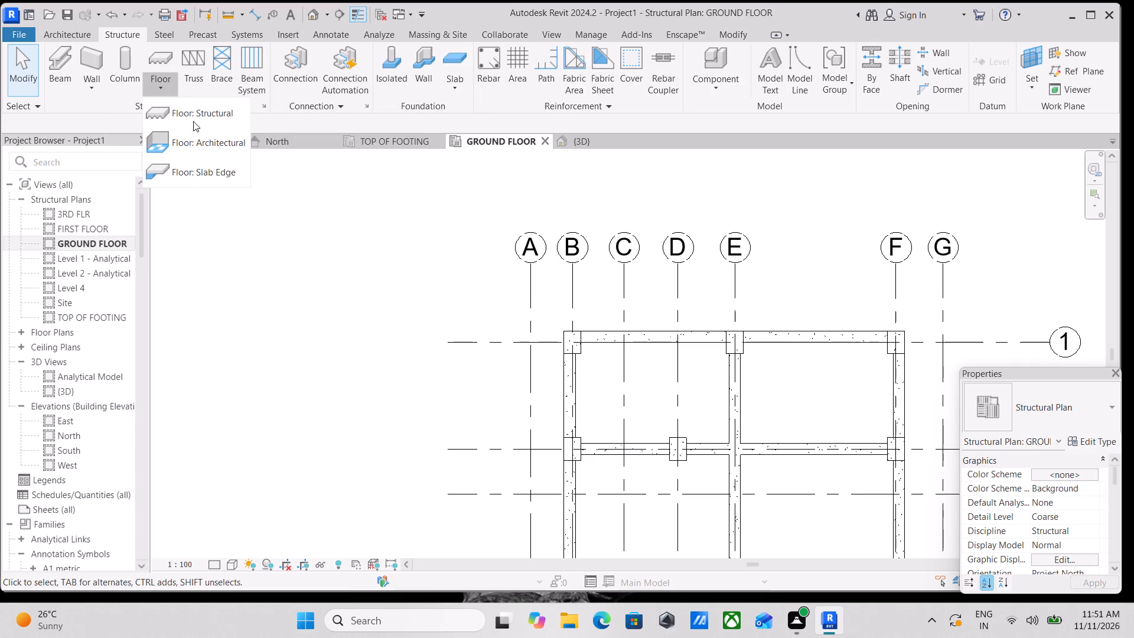
pyautogui.click(193, 121)
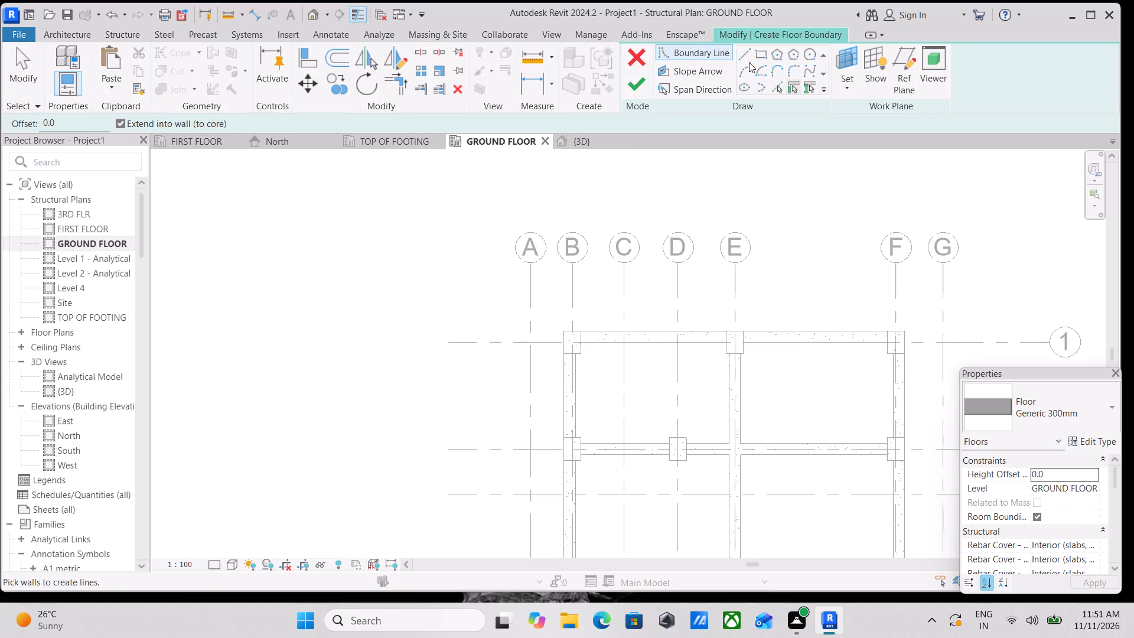
pyautogui.click(759, 54)
pyautogui.scroll(2, 550, 344)
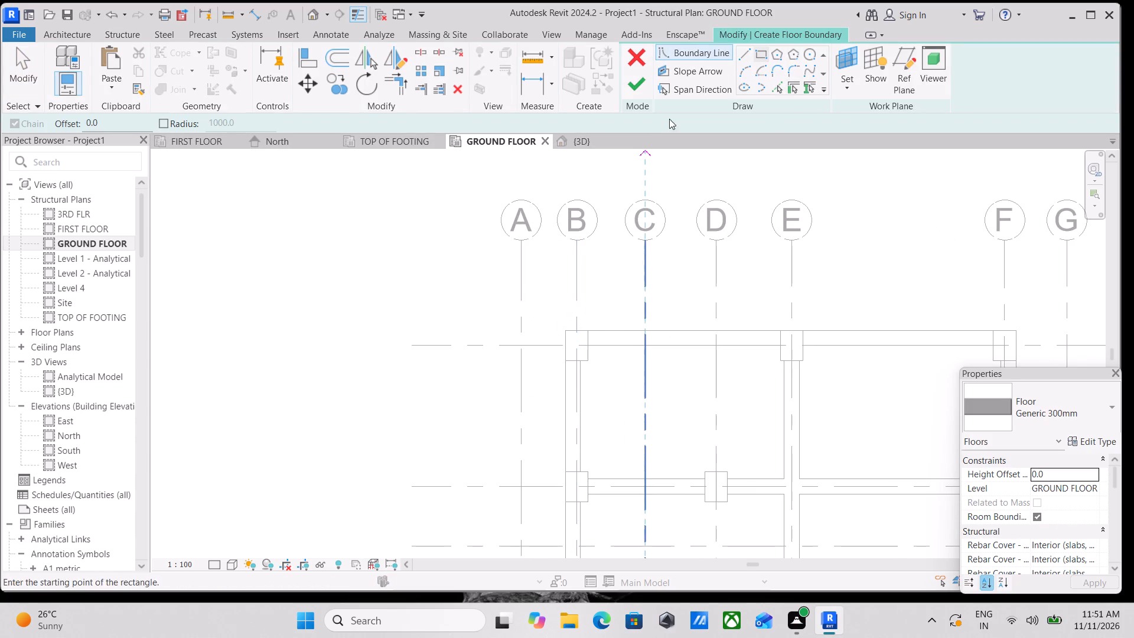
pyautogui.click(738, 53)
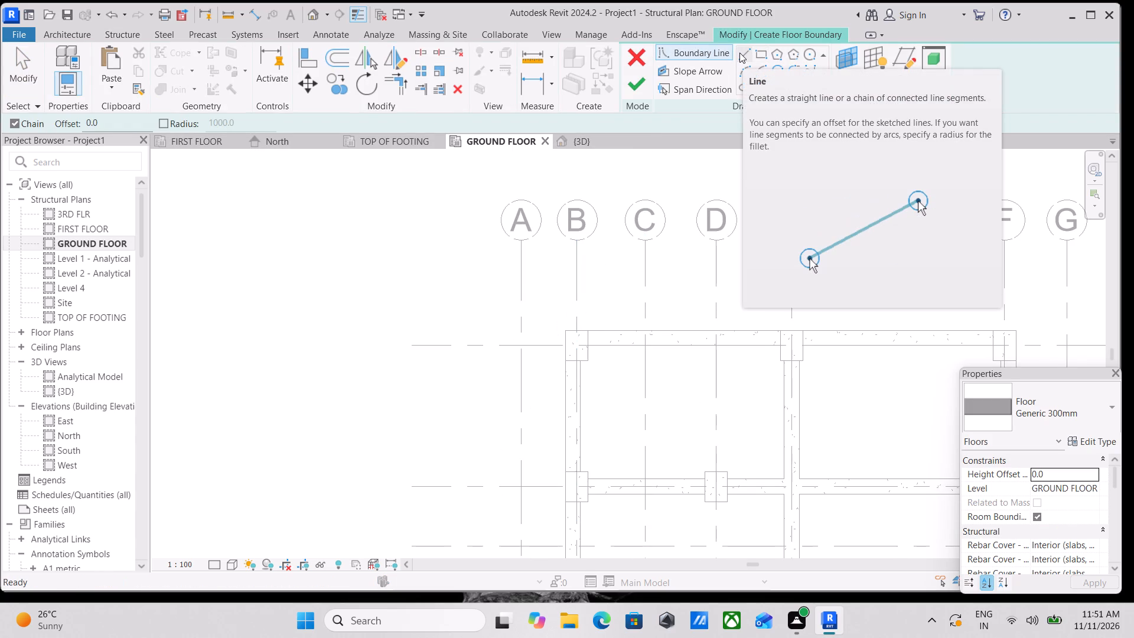
pyautogui.scroll(1, 739, 53)
pyautogui.scroll(3, 731, 336)
pyautogui.scroll(3, 551, 345)
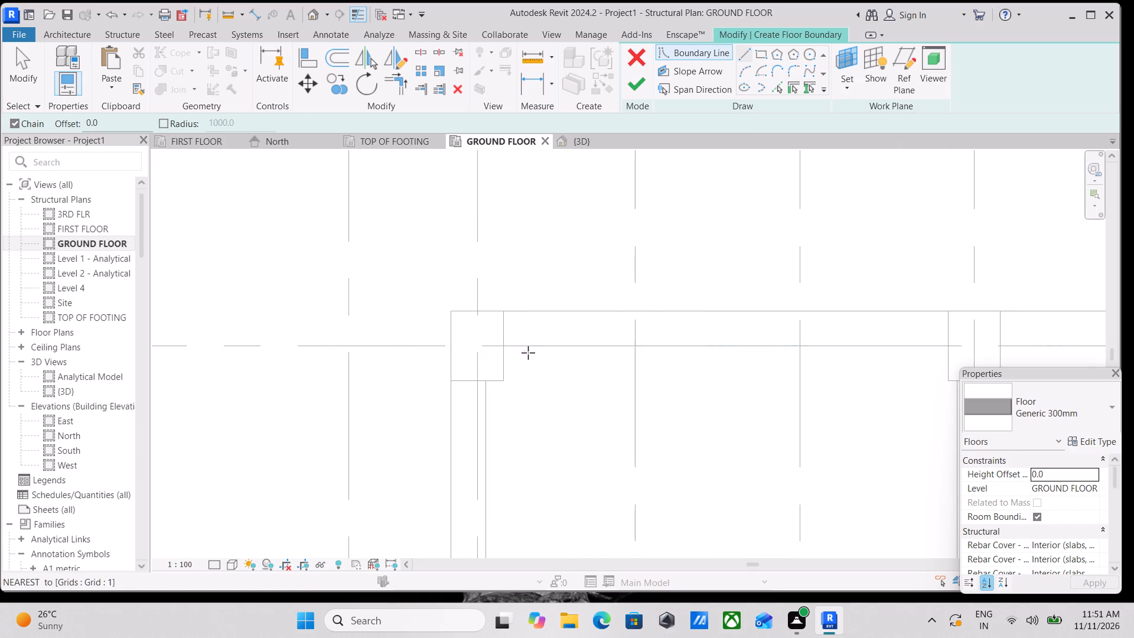
pyautogui.click(507, 350)
pyautogui.moveTo(754, 362); pyautogui.dragTo(524, 313, button='middle')
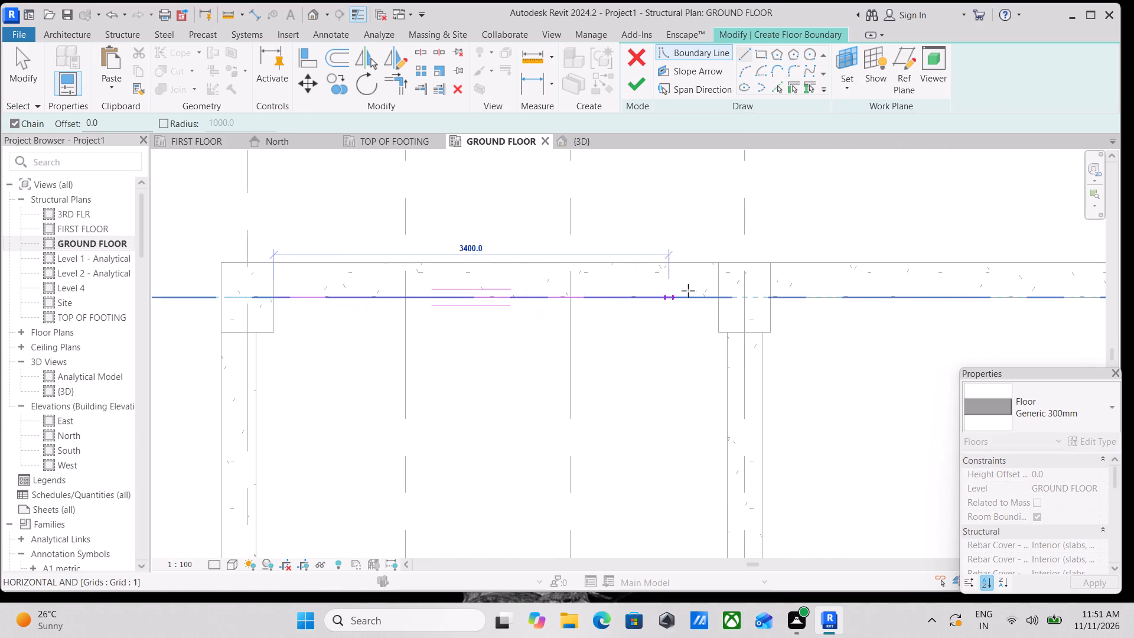
pyautogui.click(724, 300)
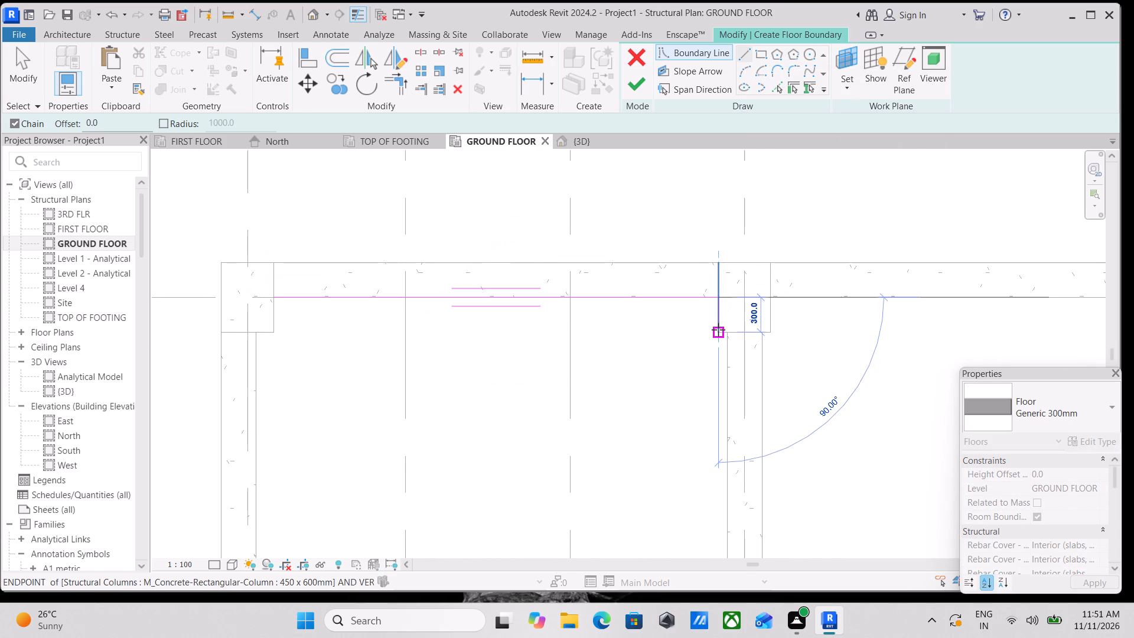
pyautogui.click(718, 331)
pyautogui.scroll(4, 721, 332)
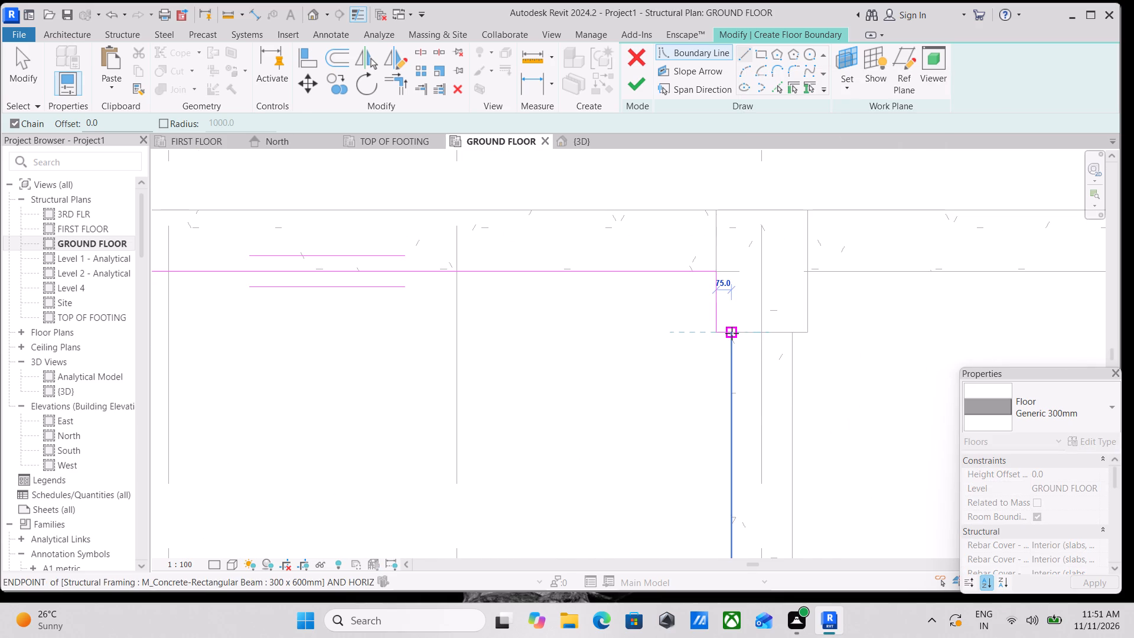
pyautogui.click(732, 333)
# Continue the floor boundary down the grid E beam's west face and west along the grid 2 beam to the D-2 column.
pyautogui.scroll(-2, 725, 403)
pyautogui.moveTo(724, 406); pyautogui.dragTo(745, 266, button='middle')
pyautogui.scroll(-3, 745, 389)
pyautogui.moveTo(744, 386); pyautogui.dragTo(762, 283, button='middle')
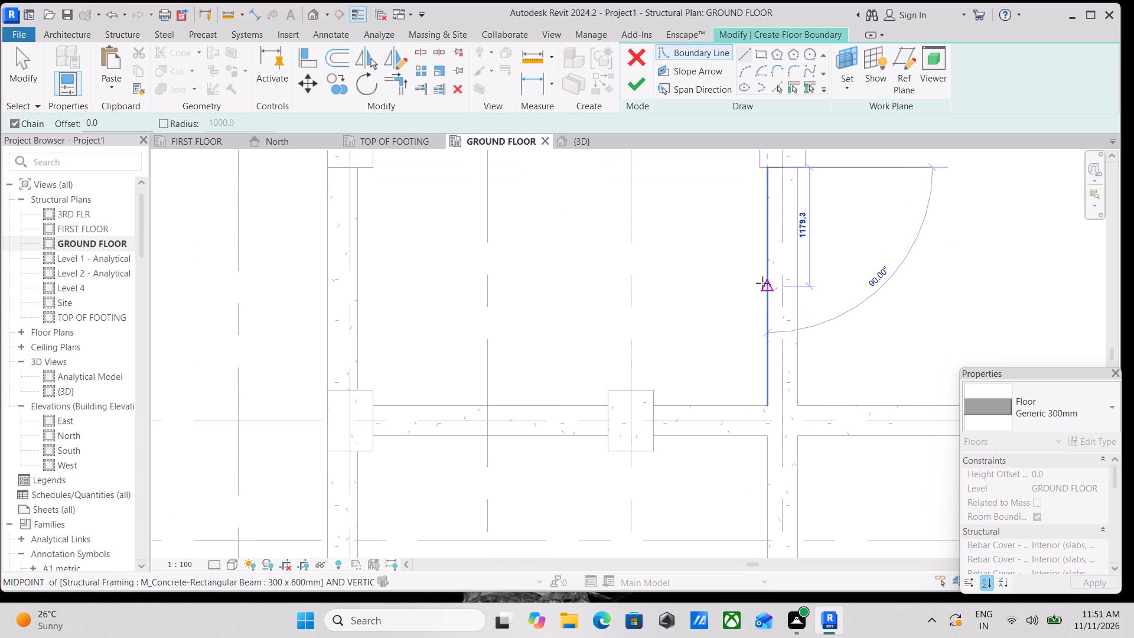
pyautogui.moveTo(758, 357); pyautogui.dragTo(768, 335, button='middle')
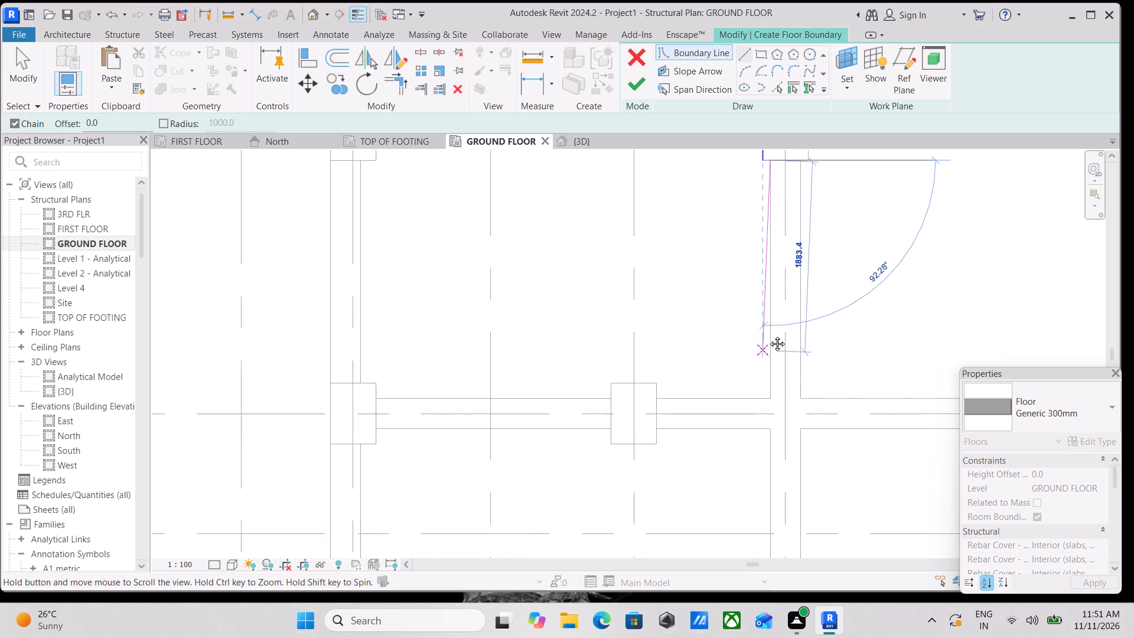
pyautogui.moveTo(768, 335); pyautogui.dragTo(768, 307, button='middle')
pyautogui.click(777, 352)
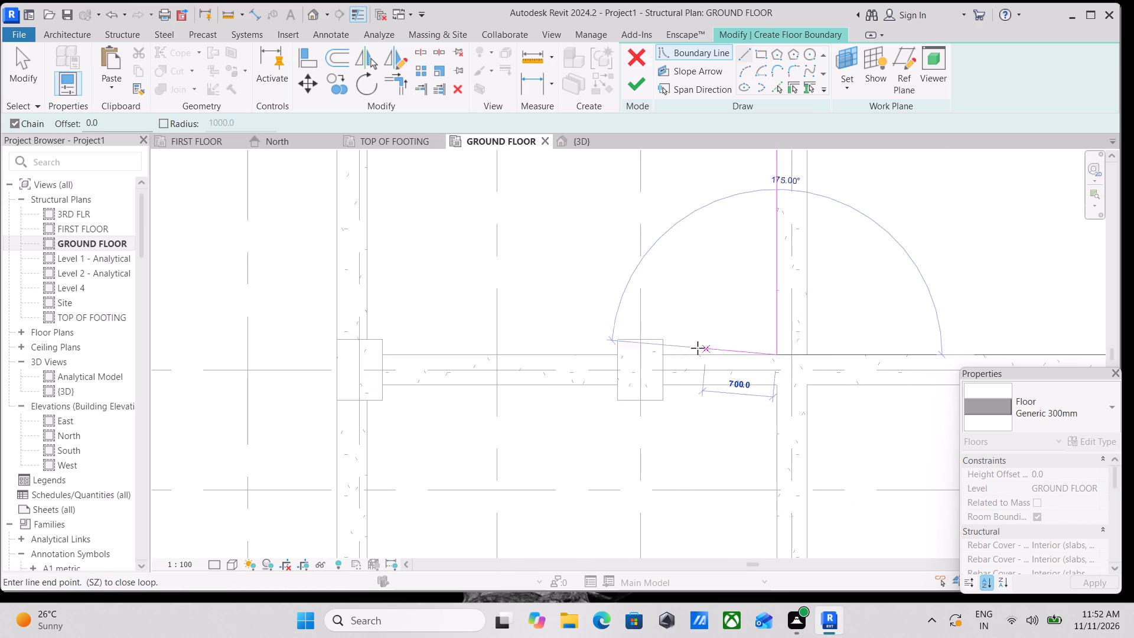
pyautogui.click(666, 359)
# Trace the boundary around the D-2 column, about 2329 mm along the grid 2 beam, and around the B-2 column's inner corner.
pyautogui.scroll(3, 665, 346)
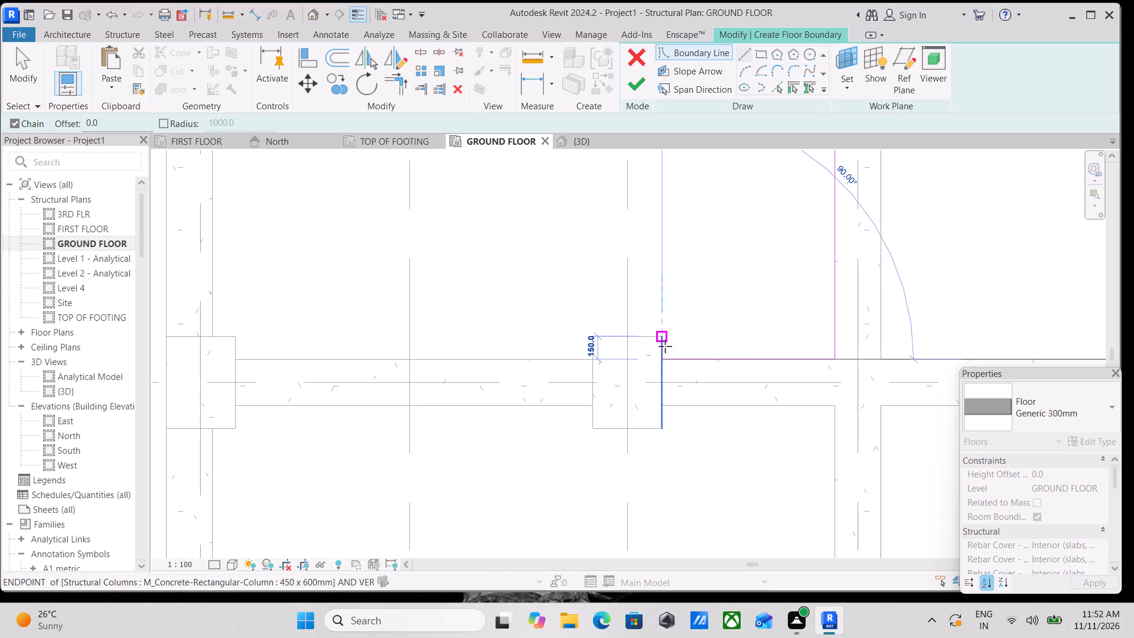
pyautogui.click(664, 340)
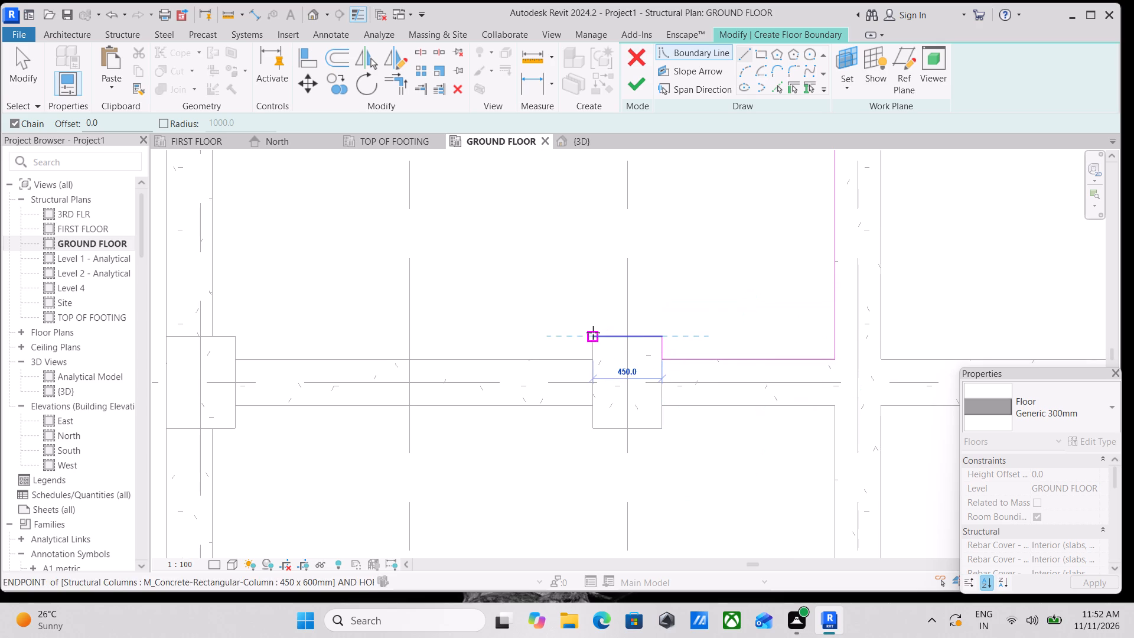
pyautogui.click(593, 333)
pyautogui.click(590, 355)
pyautogui.moveTo(480, 366); pyautogui.dragTo(491, 373, button='middle')
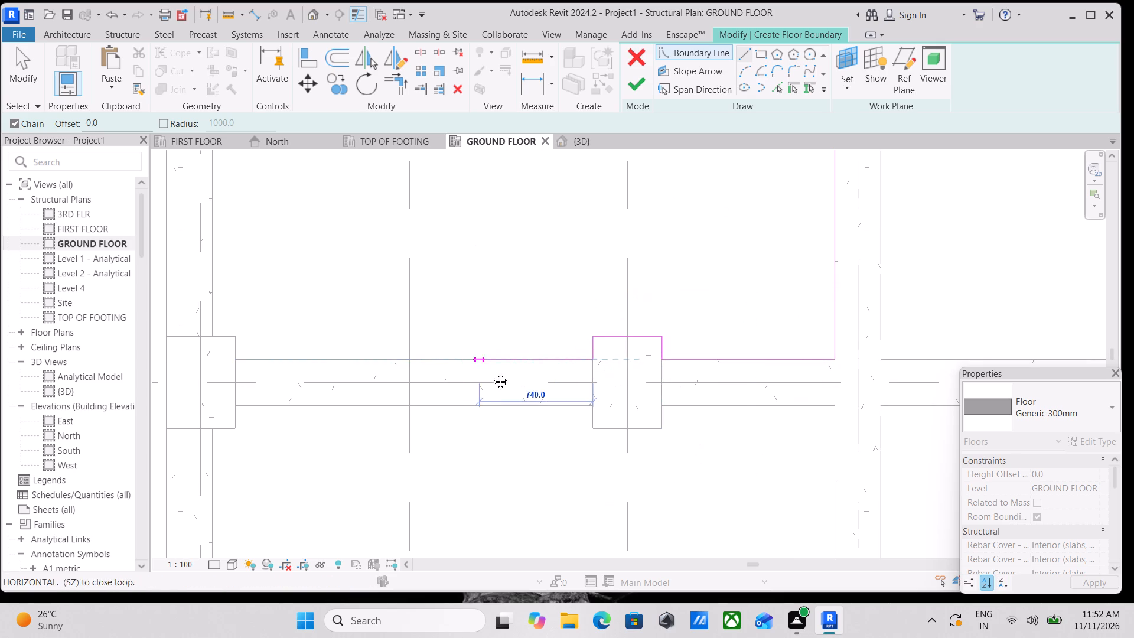
pyautogui.moveTo(491, 373); pyautogui.dragTo(741, 378, button='middle')
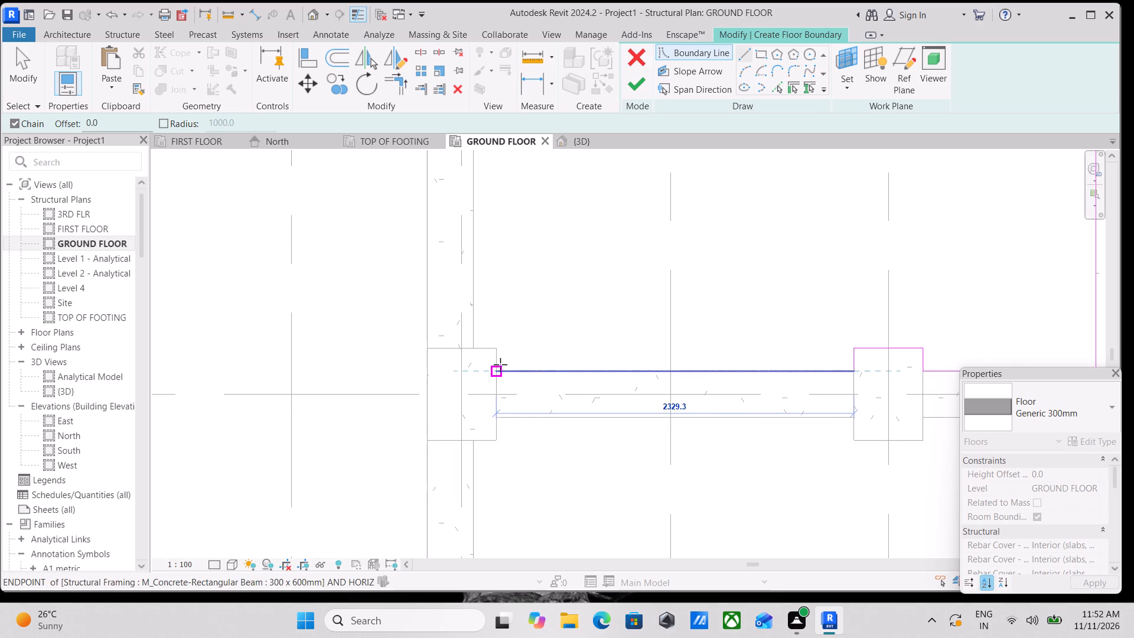
pyautogui.click(500, 364)
pyautogui.click(496, 349)
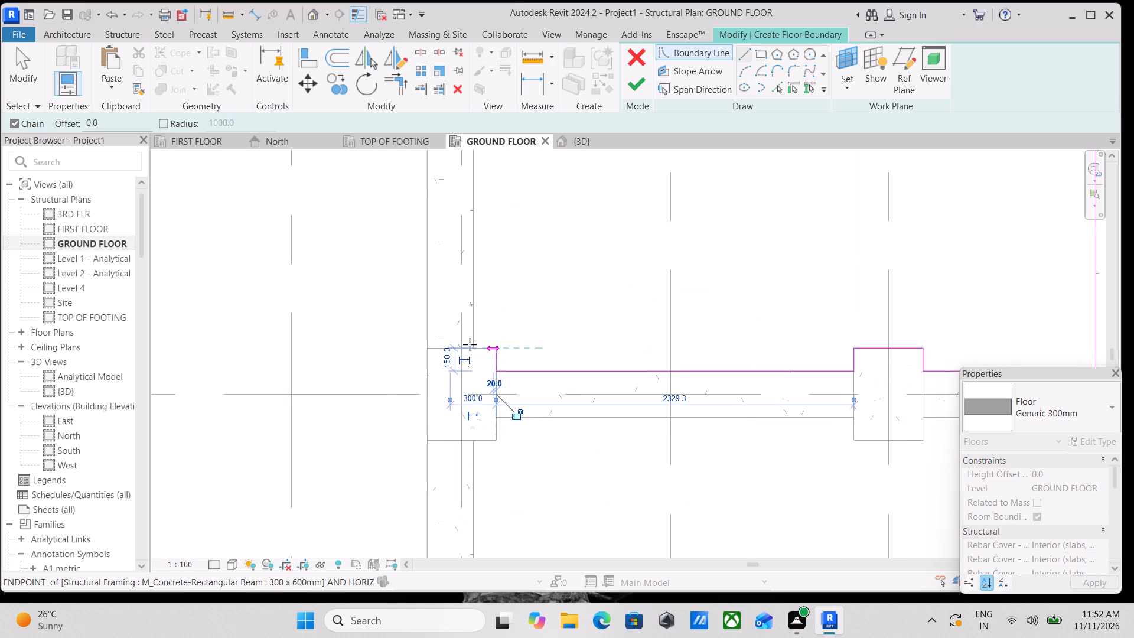
pyautogui.click(470, 344)
# Run the boundary about 2209 mm up the grid B beam and around the B-1 column's inner corner to close the loop.
pyautogui.moveTo(480, 267); pyautogui.dragTo(499, 392, button='middle')
pyautogui.scroll(-2, 499, 317)
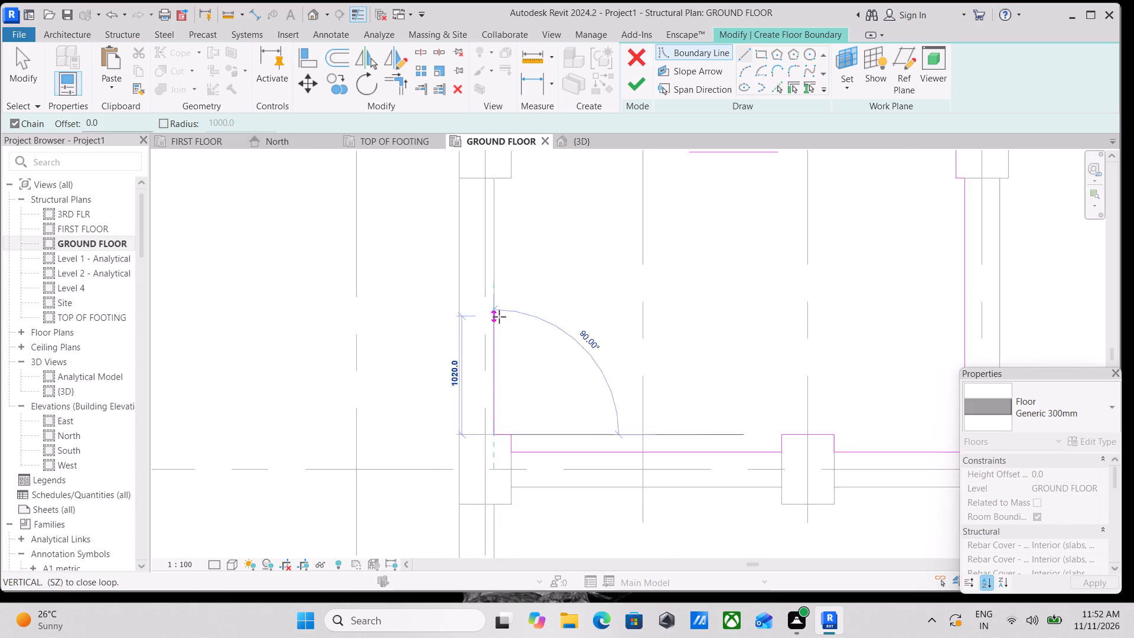
pyautogui.moveTo(500, 321); pyautogui.dragTo(522, 552, button='middle')
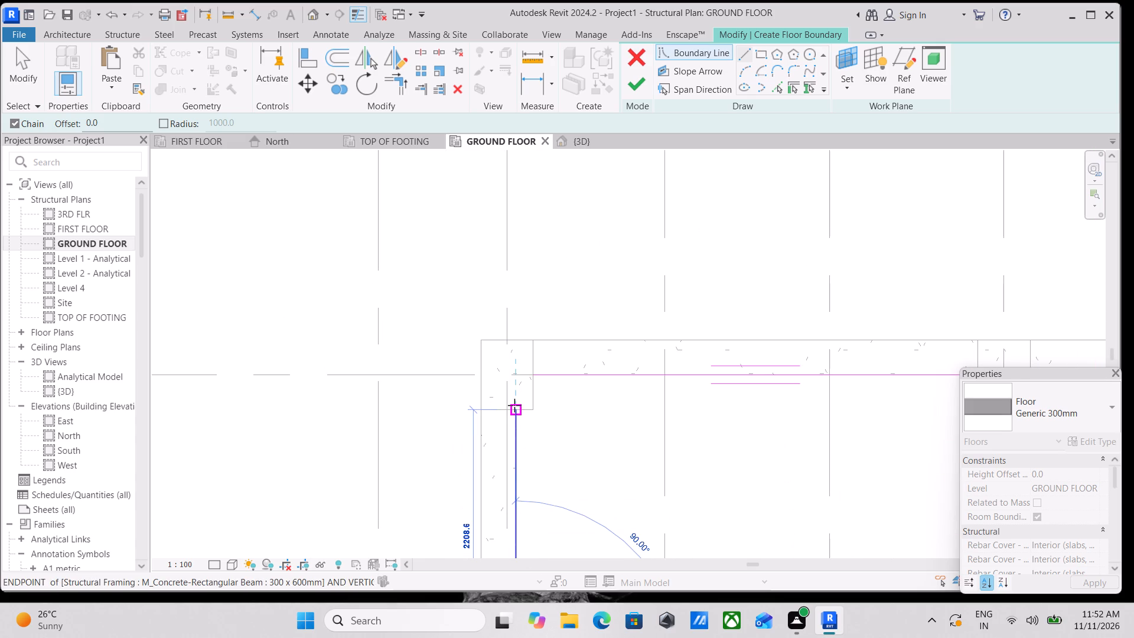
pyautogui.click(515, 408)
pyautogui.scroll(2, 532, 408)
pyautogui.click(532, 408)
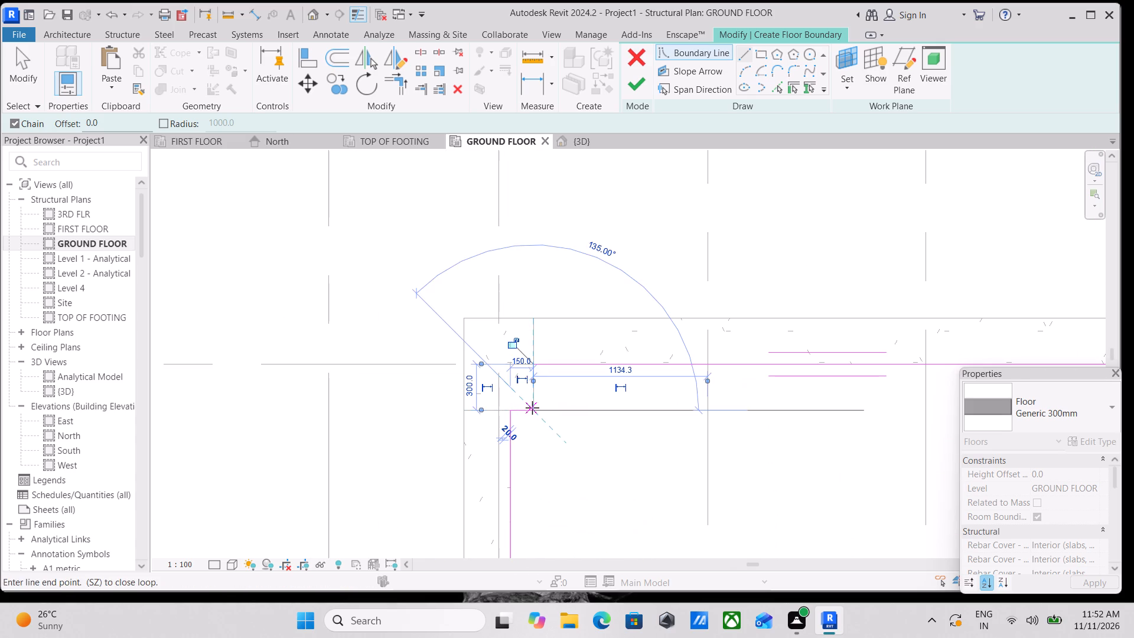
pyautogui.click(529, 365)
# Examine the floor boundary in the B-E bay, the neighbouring E-F bay and the bays below grid 2.
pyautogui.scroll(-4, 626, 441)
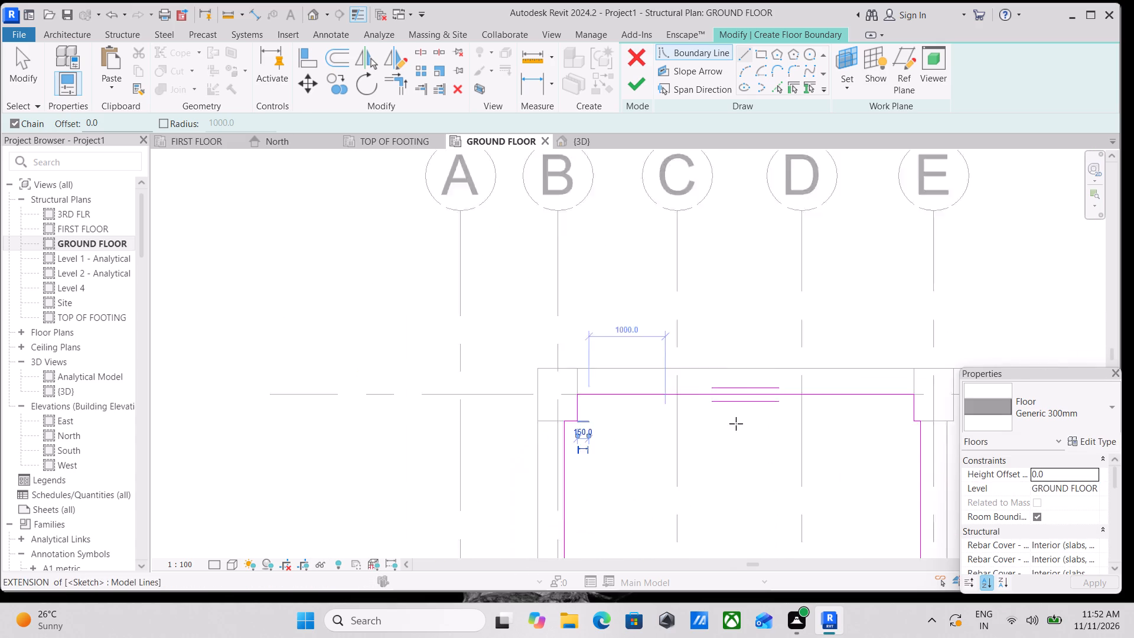
pyautogui.scroll(-3, 736, 424)
pyautogui.moveTo(731, 420); pyautogui.dragTo(498, 285, button='middle')
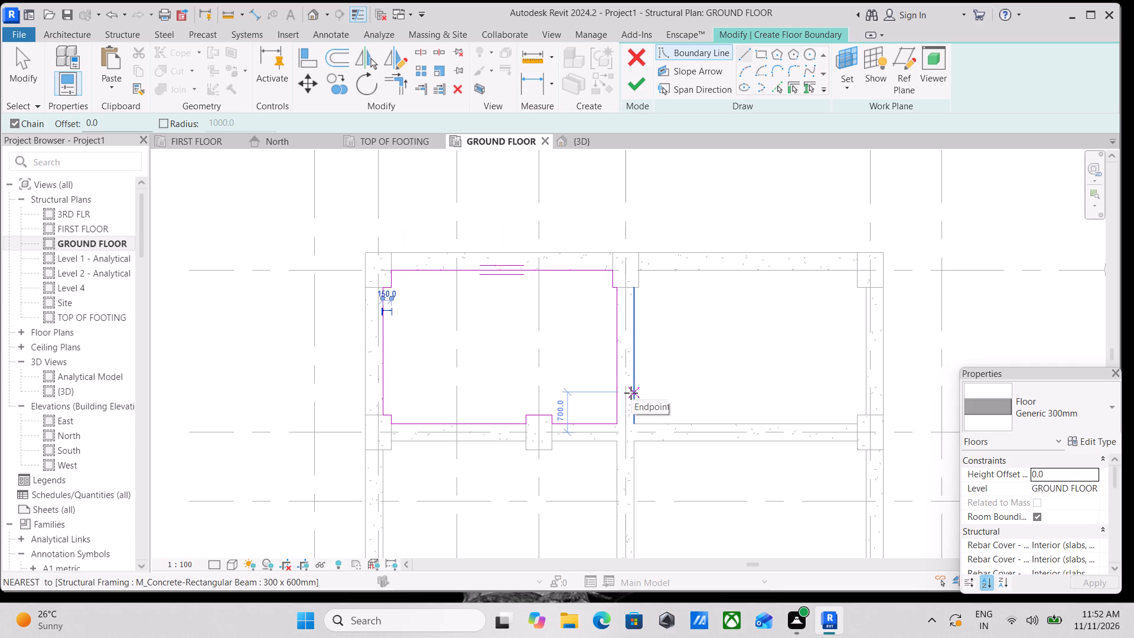
pyautogui.scroll(3, 870, 483)
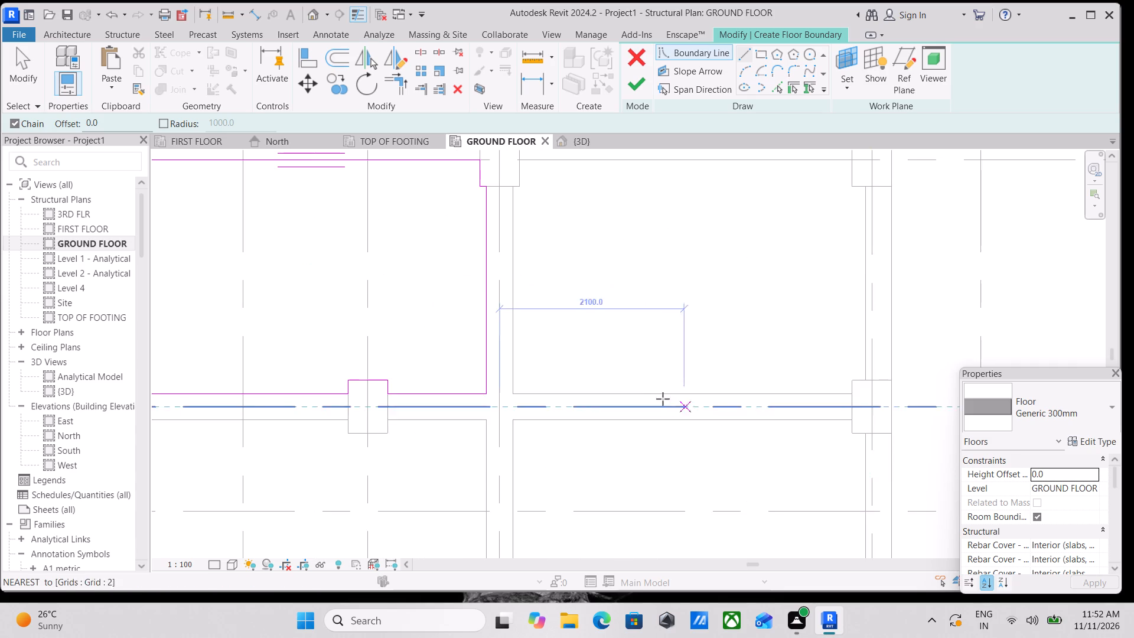
pyautogui.scroll(4, 621, 388)
pyautogui.scroll(2, 490, 396)
pyautogui.scroll(-6, 519, 398)
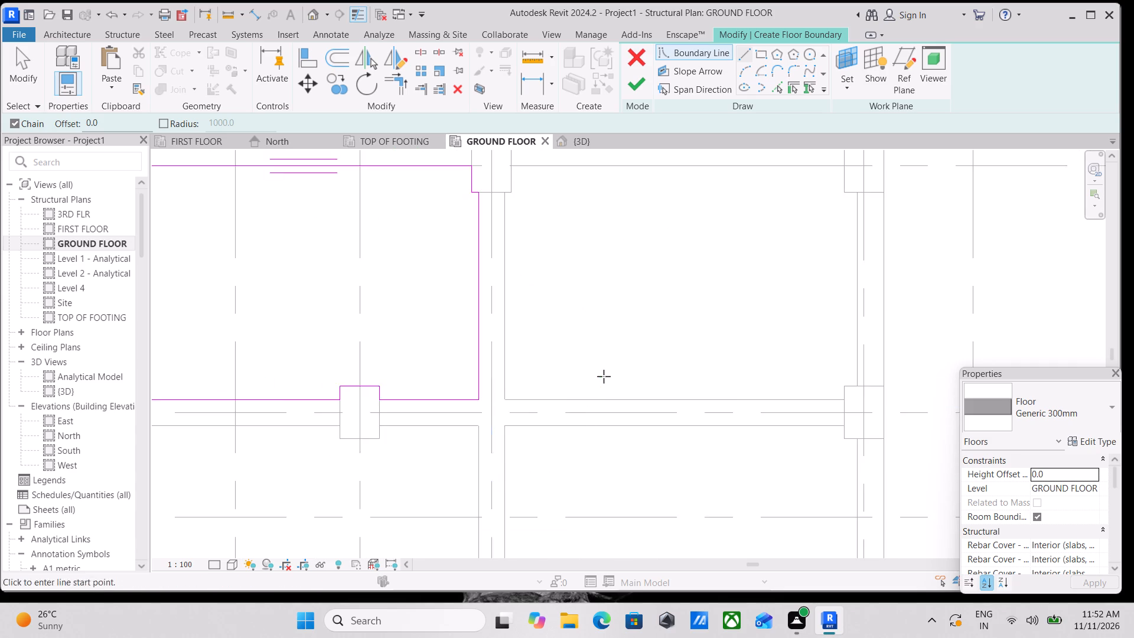
pyautogui.scroll(-7, 604, 376)
pyautogui.moveTo(643, 370); pyautogui.dragTo(714, 442, button='middle')
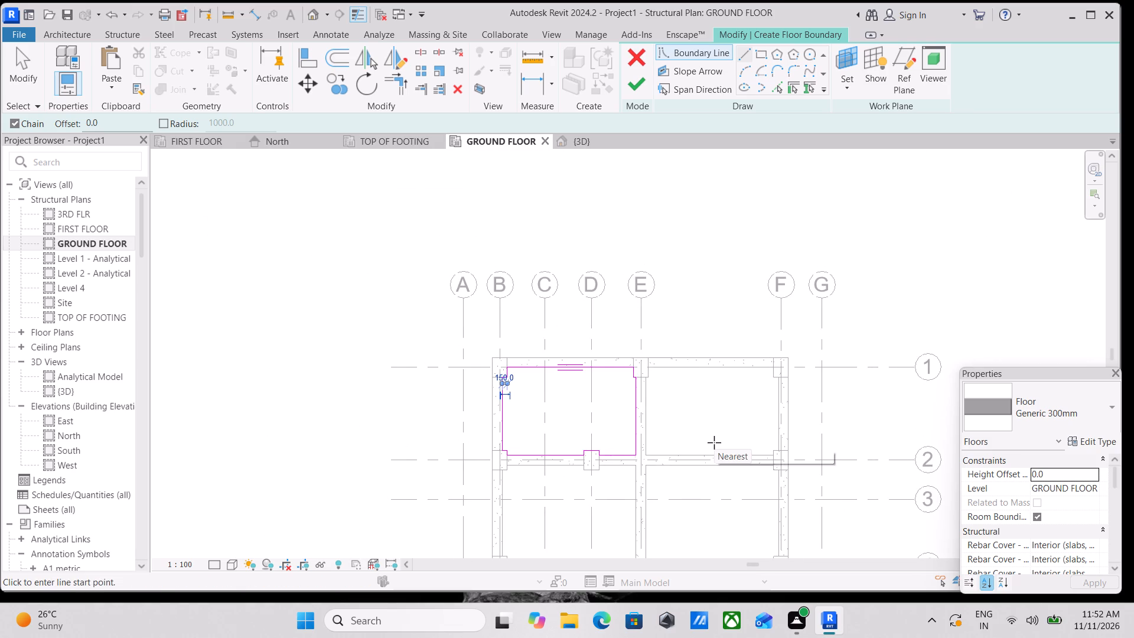
pyautogui.scroll(-3, 714, 440)
pyautogui.moveTo(718, 430); pyautogui.dragTo(731, 336, button='middle')
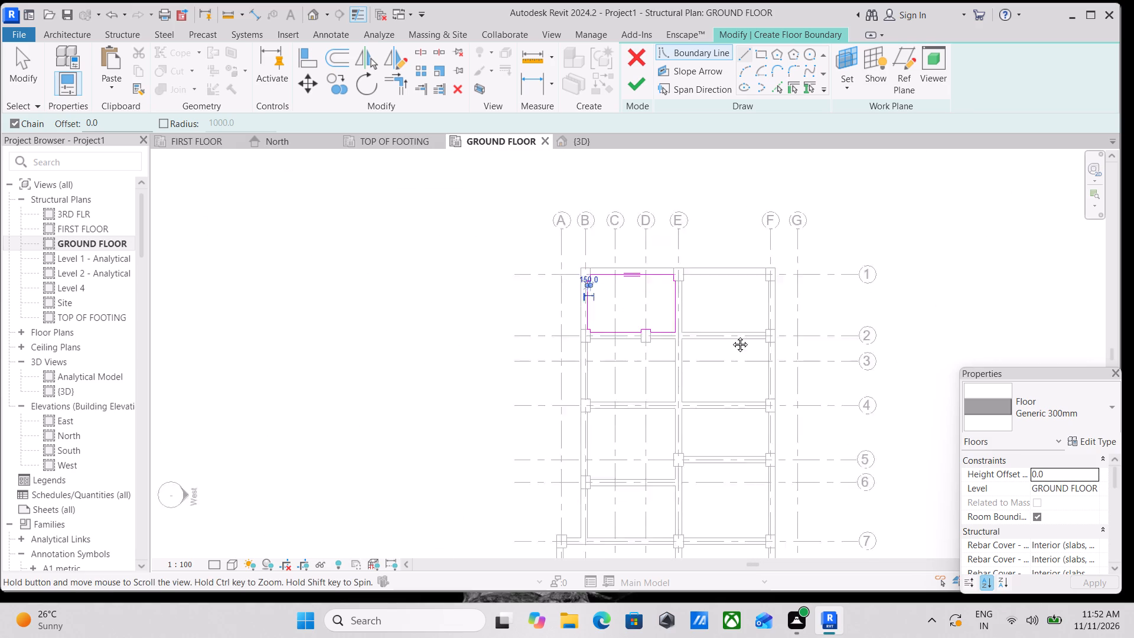
pyautogui.moveTo(731, 336); pyautogui.dragTo(746, 455, button='middle')
pyautogui.scroll(3, 746, 455)
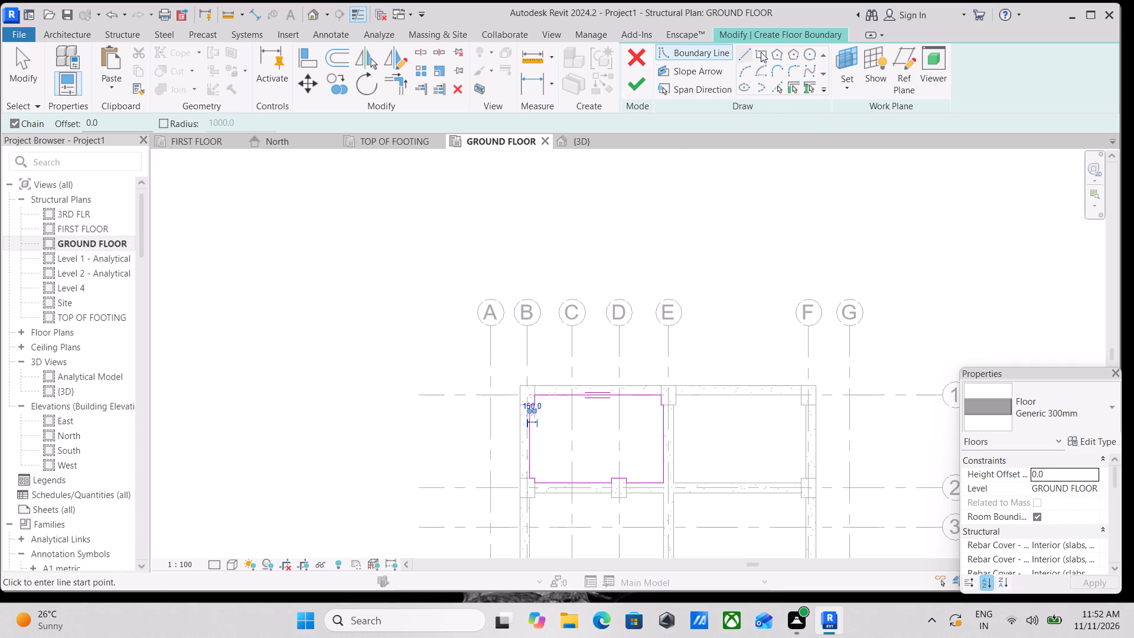
# Finish the boundary sketch to create the Generic 300mm floor between grids B-E and 1-2.
pyautogui.click(761, 52)
pyautogui.click(644, 91)
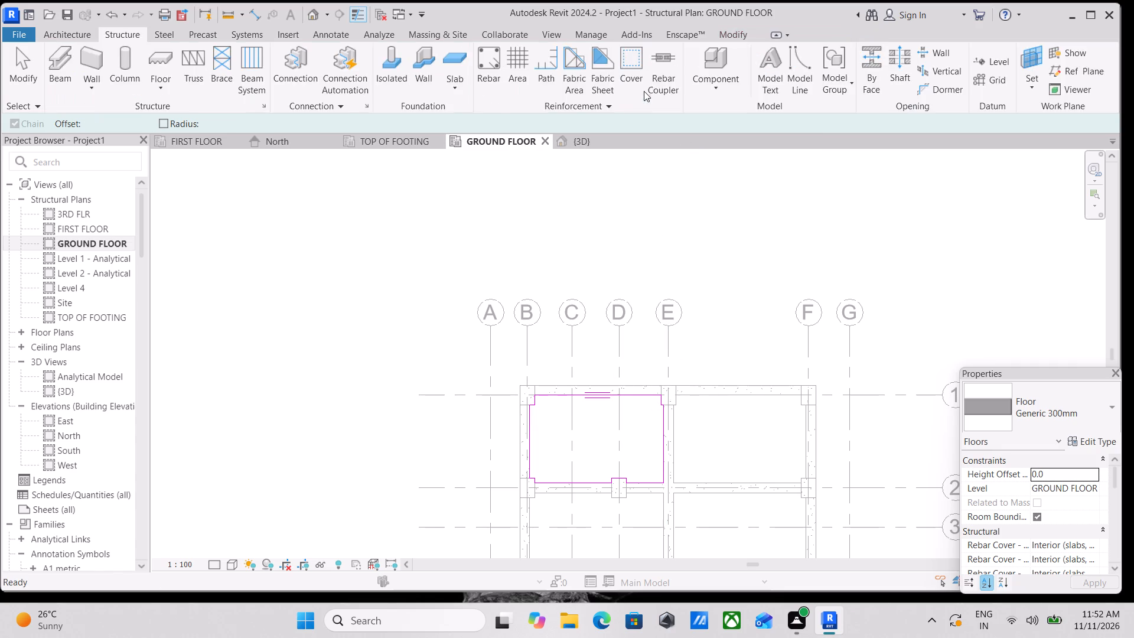
# Check the new floor's edges against the surrounding beams and columns, and inspect the empty E-F bay beside it.
pyautogui.scroll(4, 585, 417)
pyautogui.scroll(3, 487, 401)
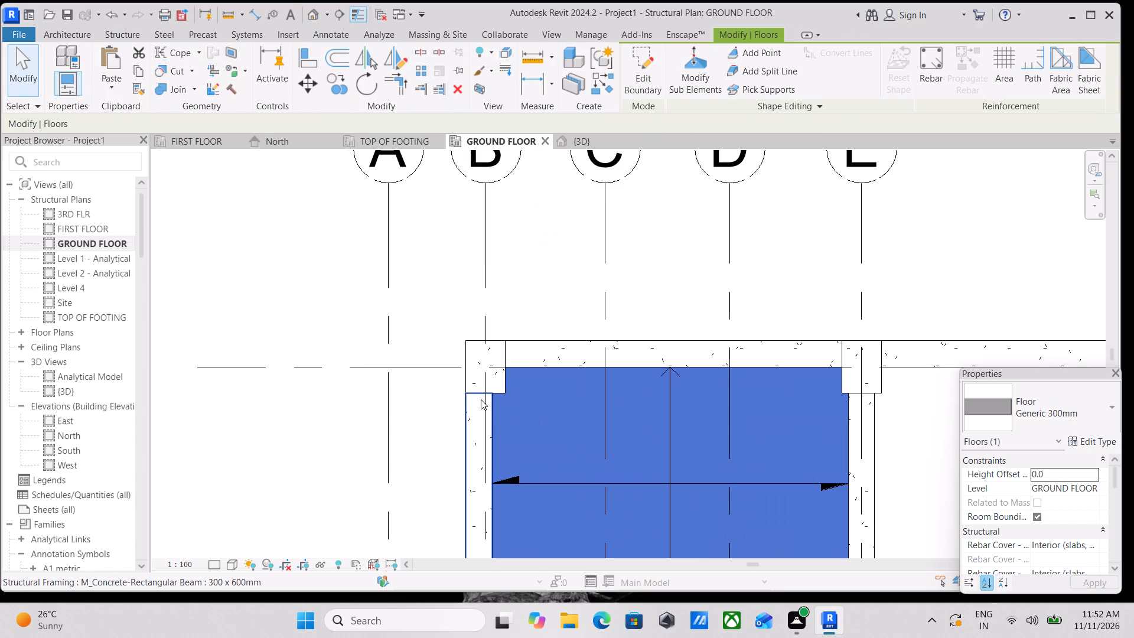
pyautogui.scroll(-1, 709, 424)
pyautogui.moveTo(706, 422); pyautogui.dragTo(681, 408, button='middle')
pyautogui.scroll(2, 832, 392)
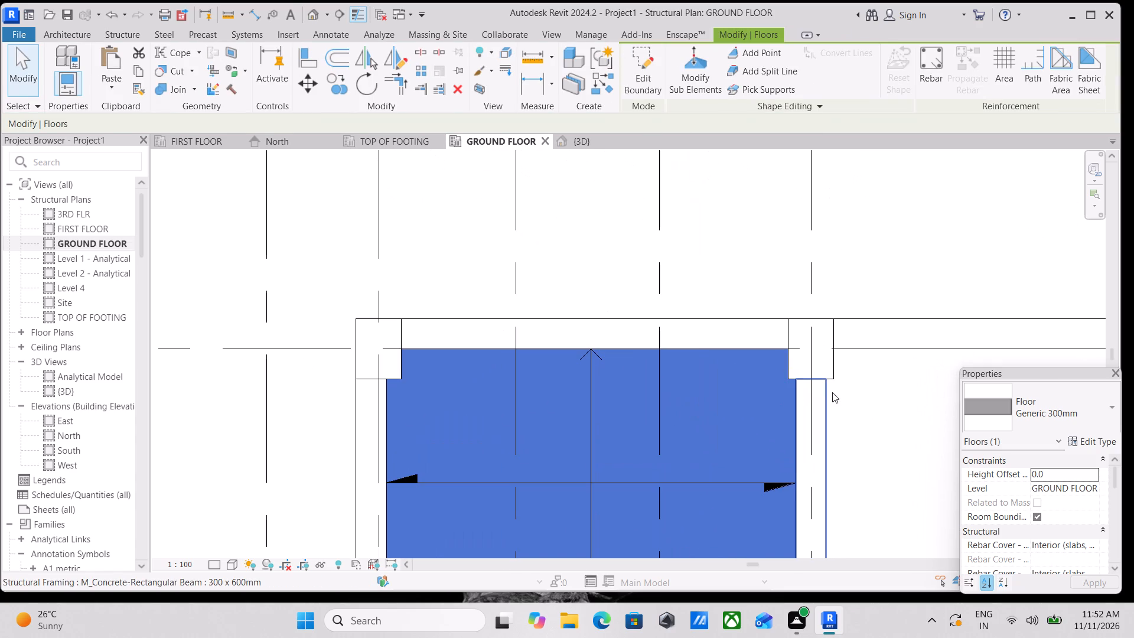
pyautogui.scroll(-3, 756, 388)
pyautogui.moveTo(735, 375); pyautogui.dragTo(556, 304, button='middle')
pyautogui.moveTo(734, 320); pyautogui.dragTo(691, 338, button='middle')
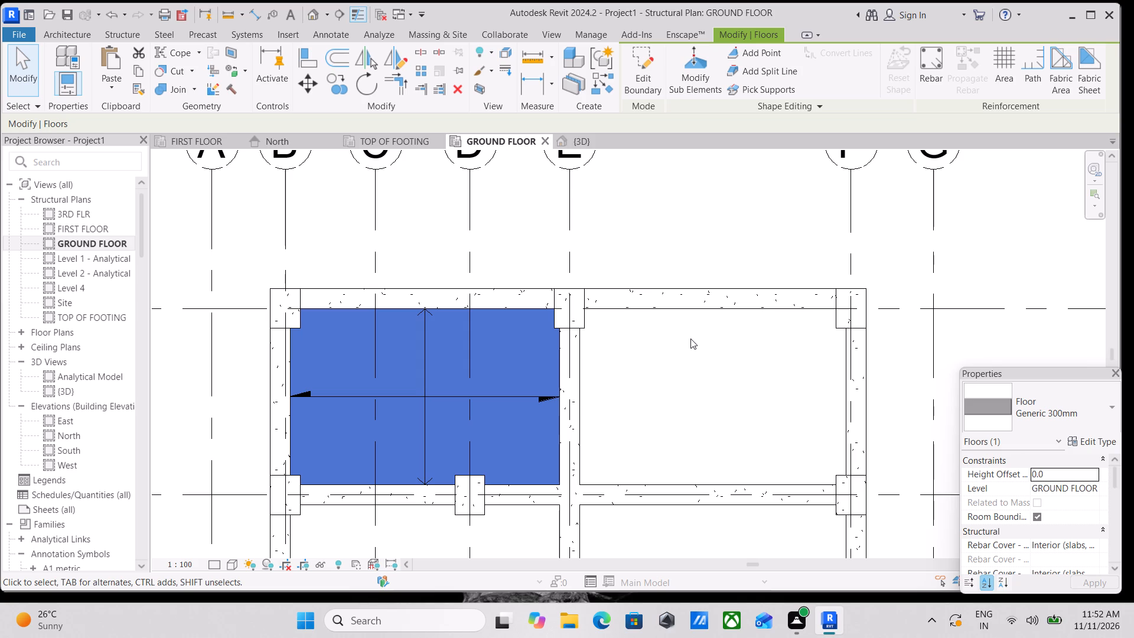
pyautogui.scroll(2, 690, 338)
pyautogui.moveTo(690, 338); pyautogui.dragTo(692, 402, button='middle')
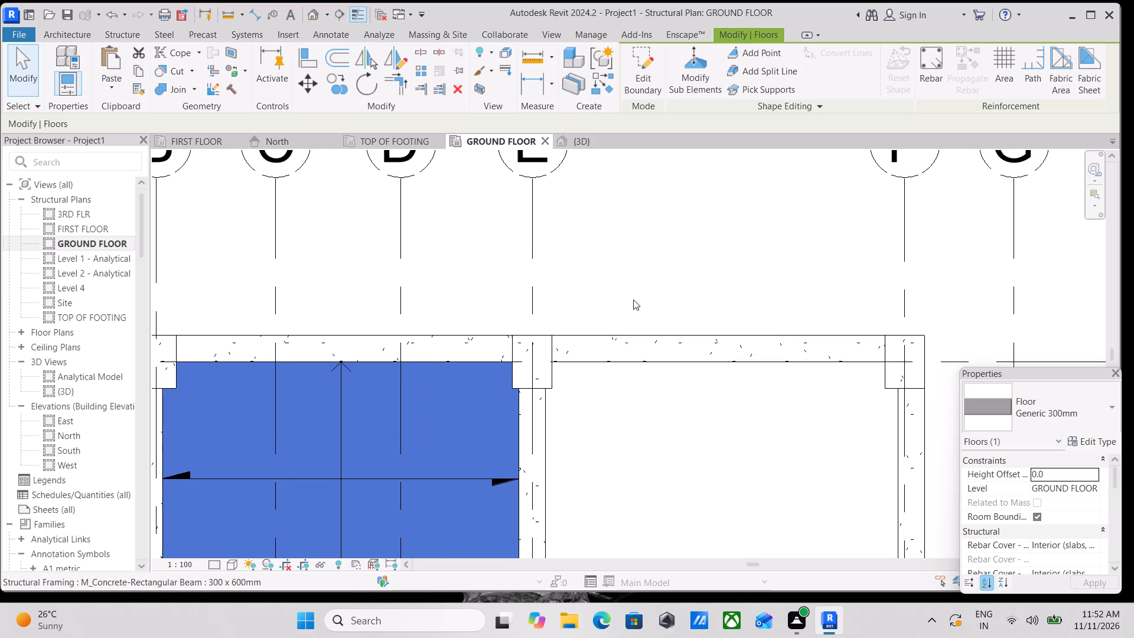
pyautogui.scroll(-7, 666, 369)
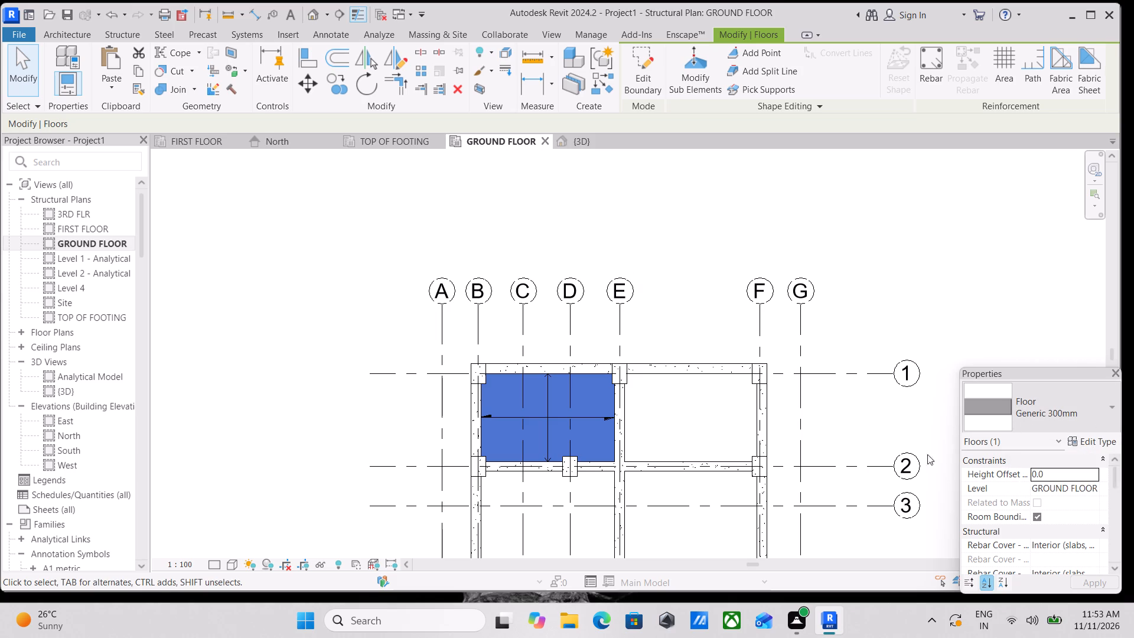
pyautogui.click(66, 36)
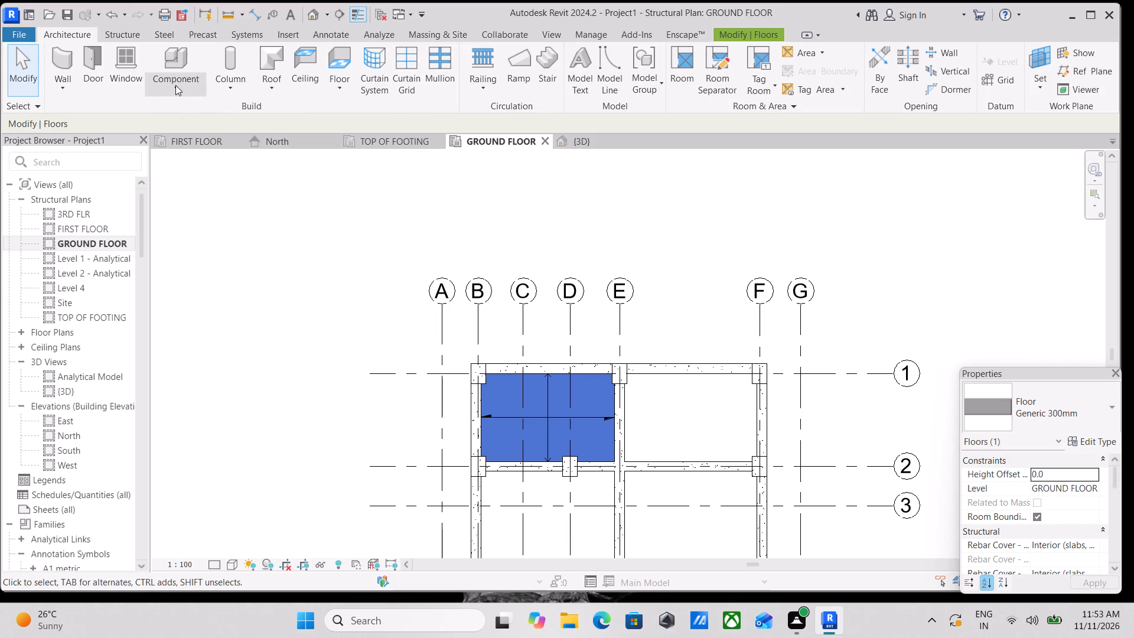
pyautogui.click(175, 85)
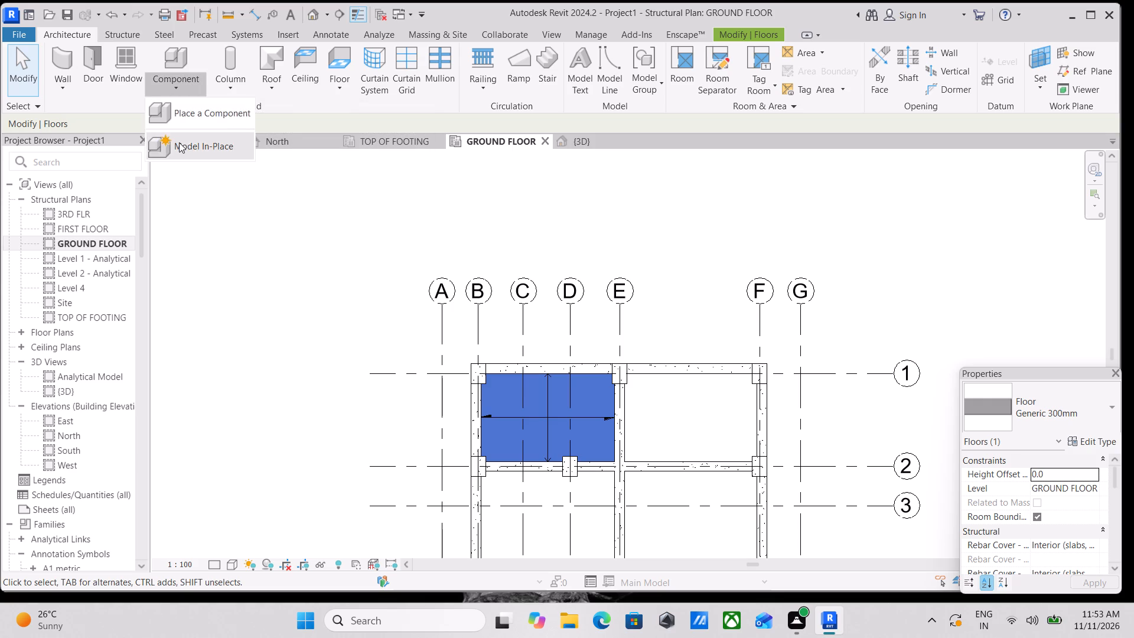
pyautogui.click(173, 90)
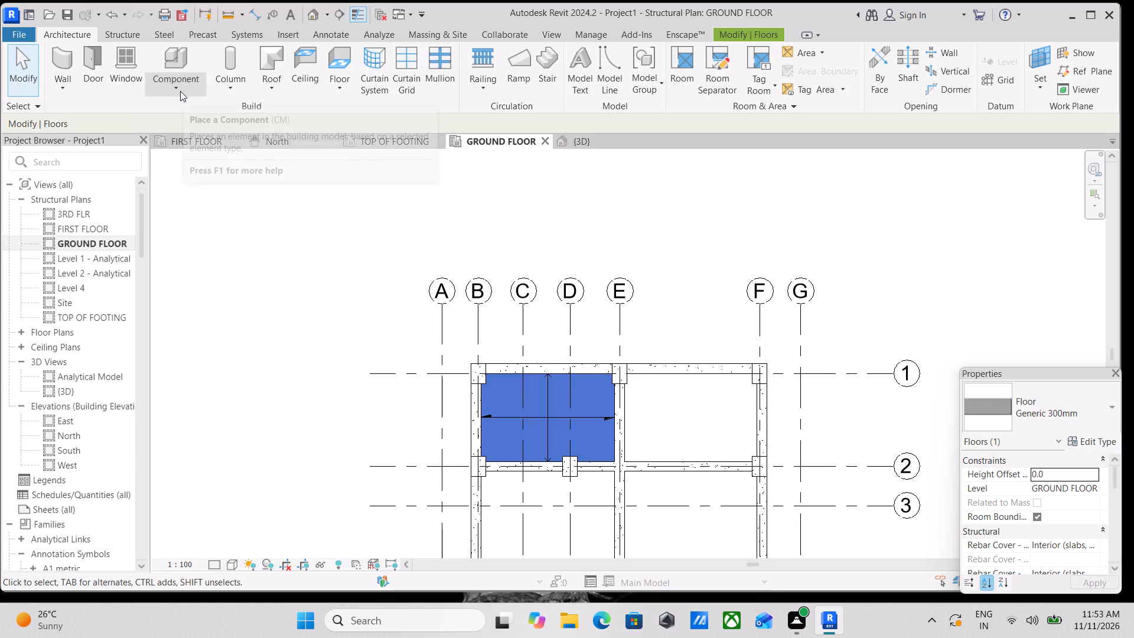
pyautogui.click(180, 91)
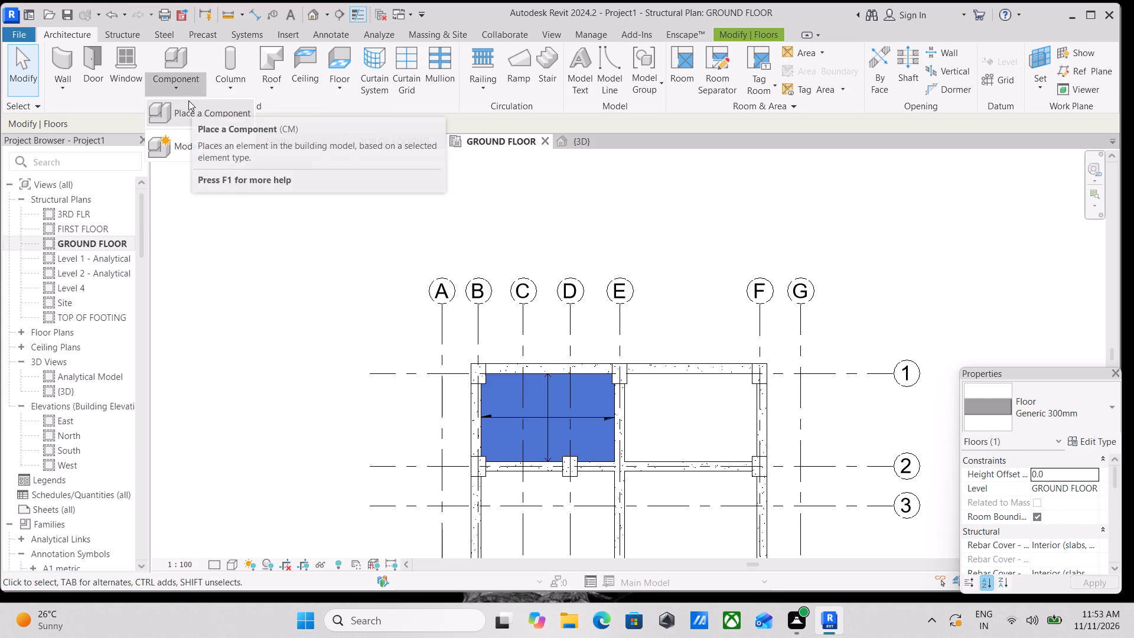
# Start a Generic 300mm structural floor and sketch a rectangular boundary about 4090 by 2659 mm in the E-F bay between grids 1 and 2.
pyautogui.click(119, 34)
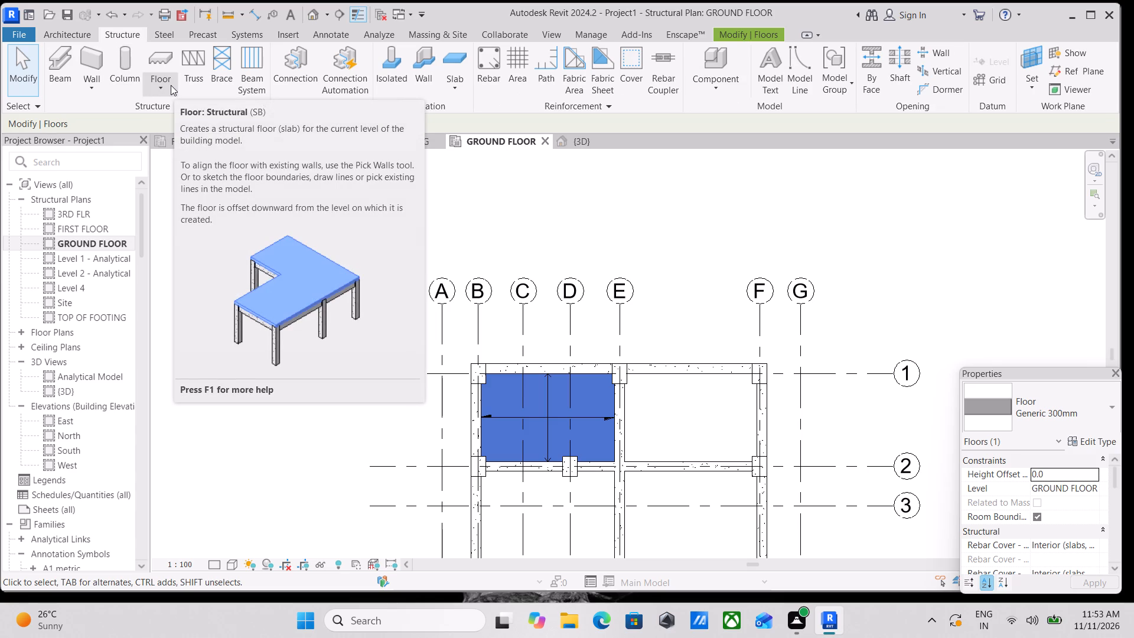
pyautogui.click(171, 85)
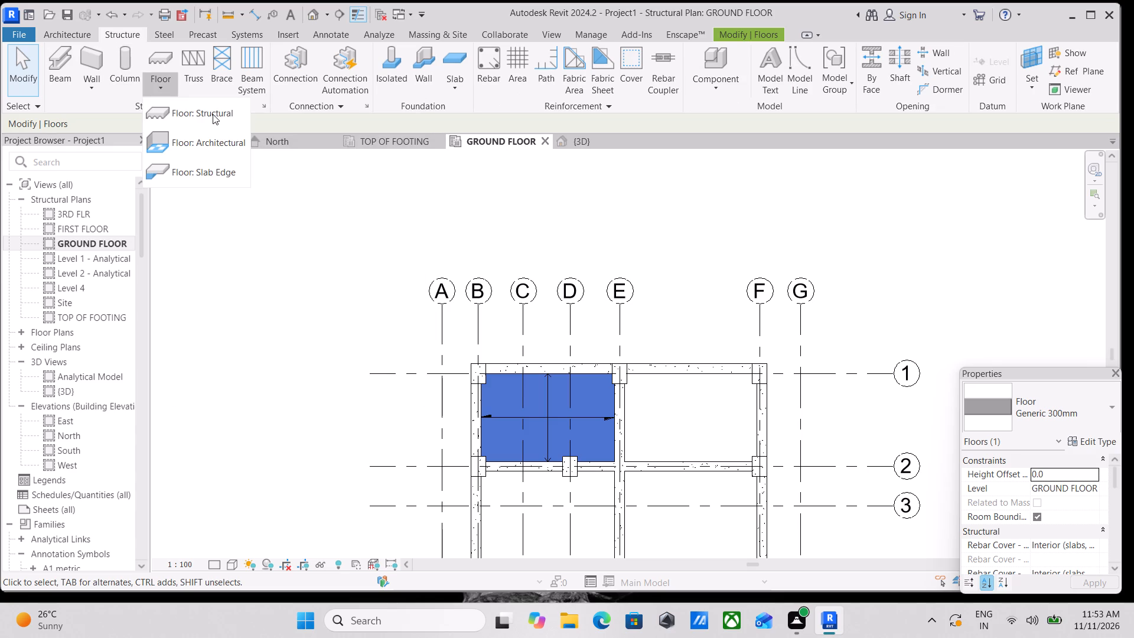
pyautogui.click(213, 114)
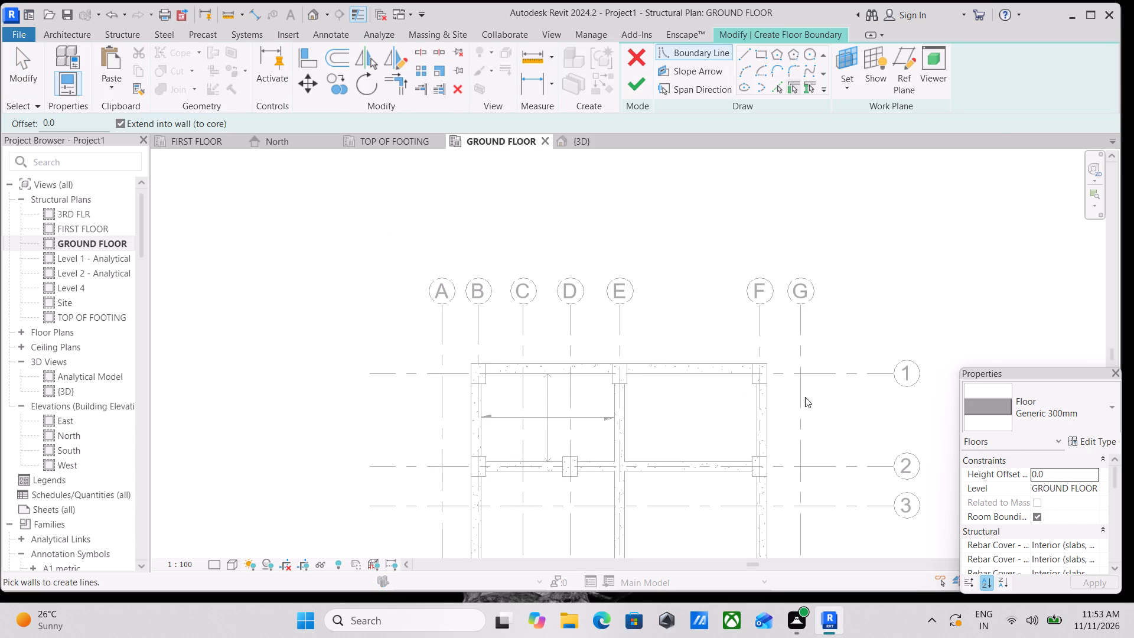
pyautogui.click(755, 55)
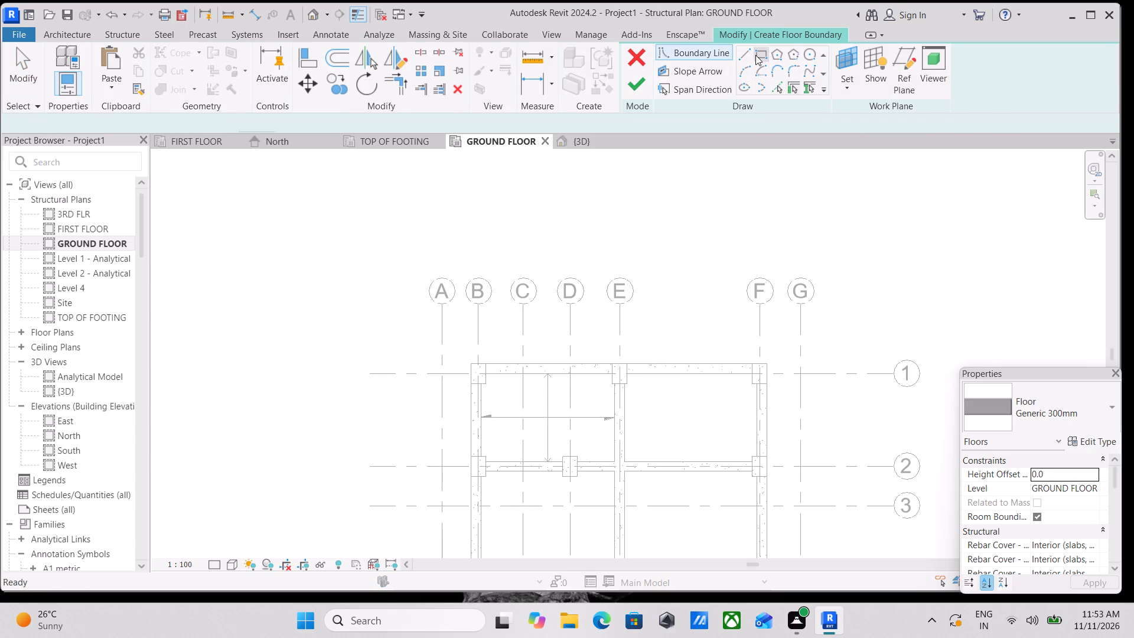
pyautogui.scroll(4, 634, 419)
pyautogui.scroll(3, 813, 385)
pyautogui.scroll(2, 879, 326)
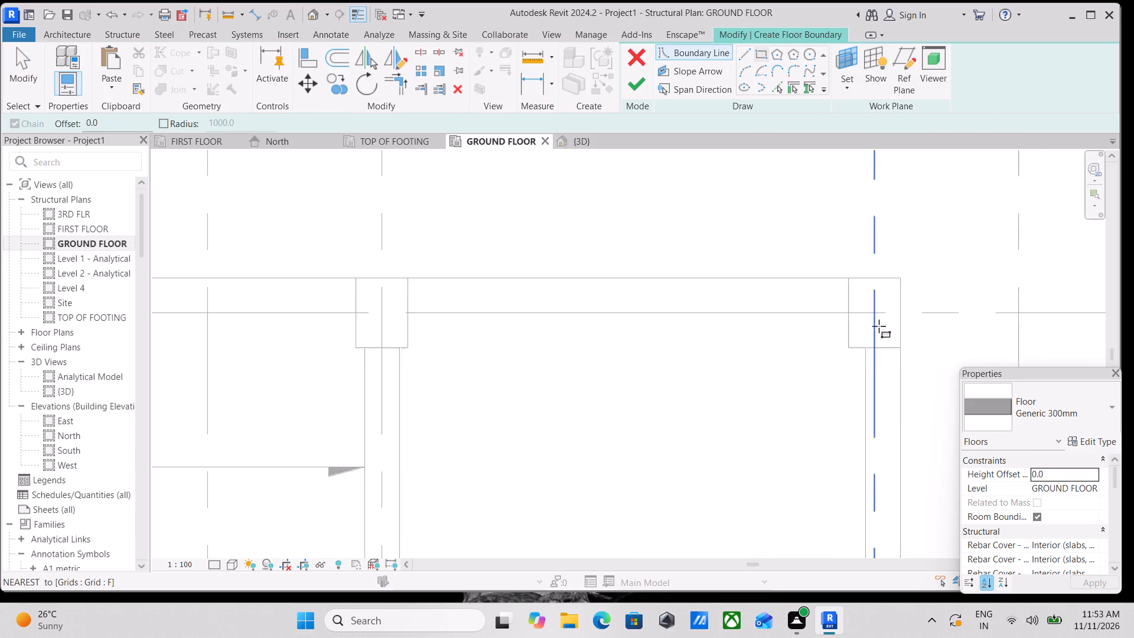
pyautogui.scroll(1, 879, 326)
pyautogui.click(877, 311)
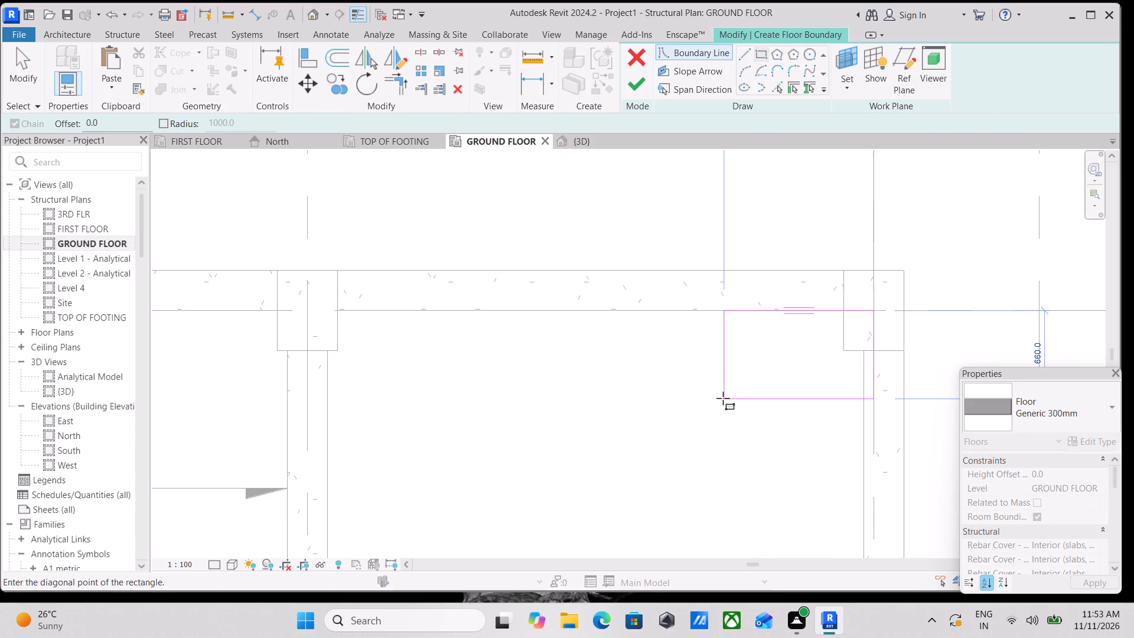
pyautogui.moveTo(723, 398); pyautogui.dragTo(745, 222, button='middle')
pyautogui.scroll(-1, 744, 224)
pyautogui.scroll(-1, 568, 406)
pyautogui.moveTo(568, 406); pyautogui.dragTo(596, 395, button='middle')
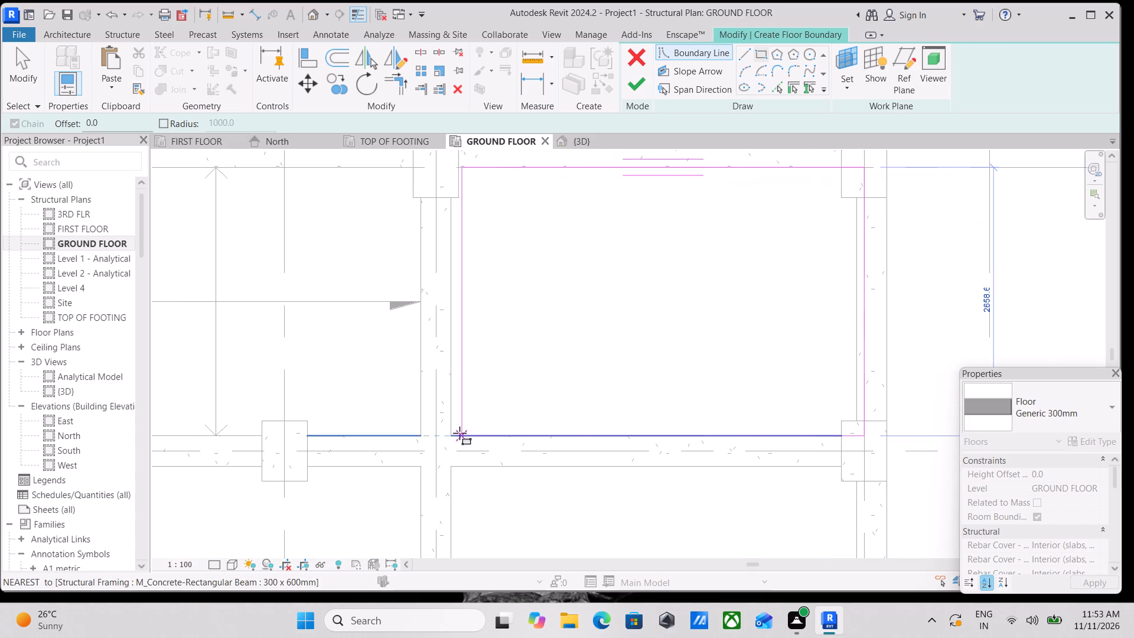
pyautogui.click(455, 432)
pyautogui.scroll(-3, 591, 380)
pyautogui.moveTo(591, 380); pyautogui.dragTo(580, 394, button='middle')
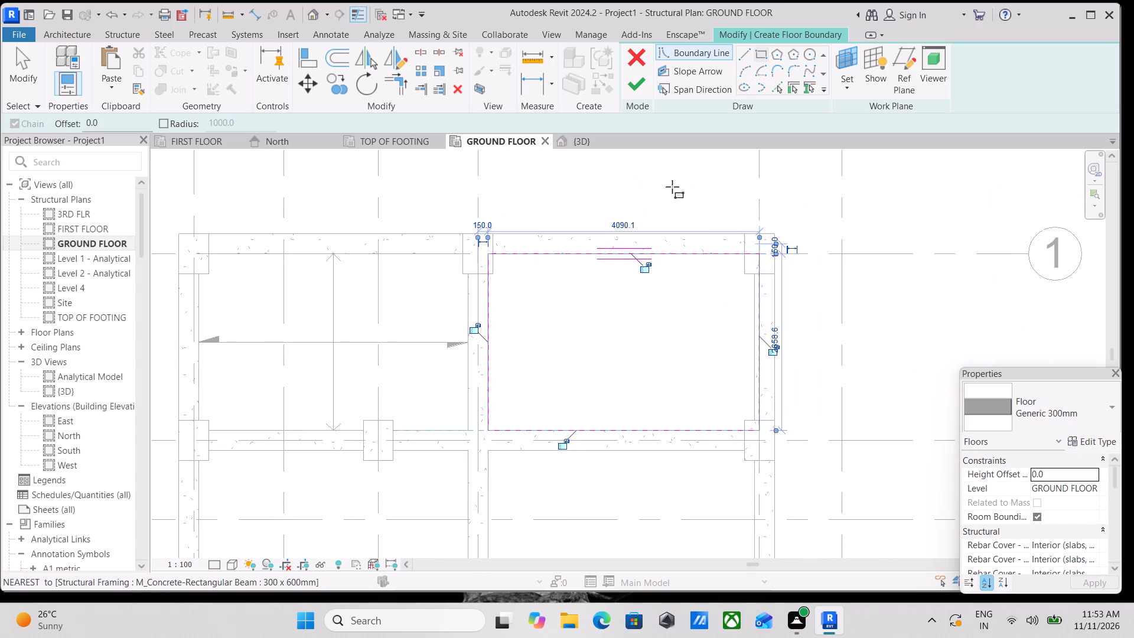
# Finish the boundary sketch to create the floor between grids E-F and 1-2, and clear the selection.
pyautogui.click(631, 80)
pyautogui.scroll(-3, 641, 252)
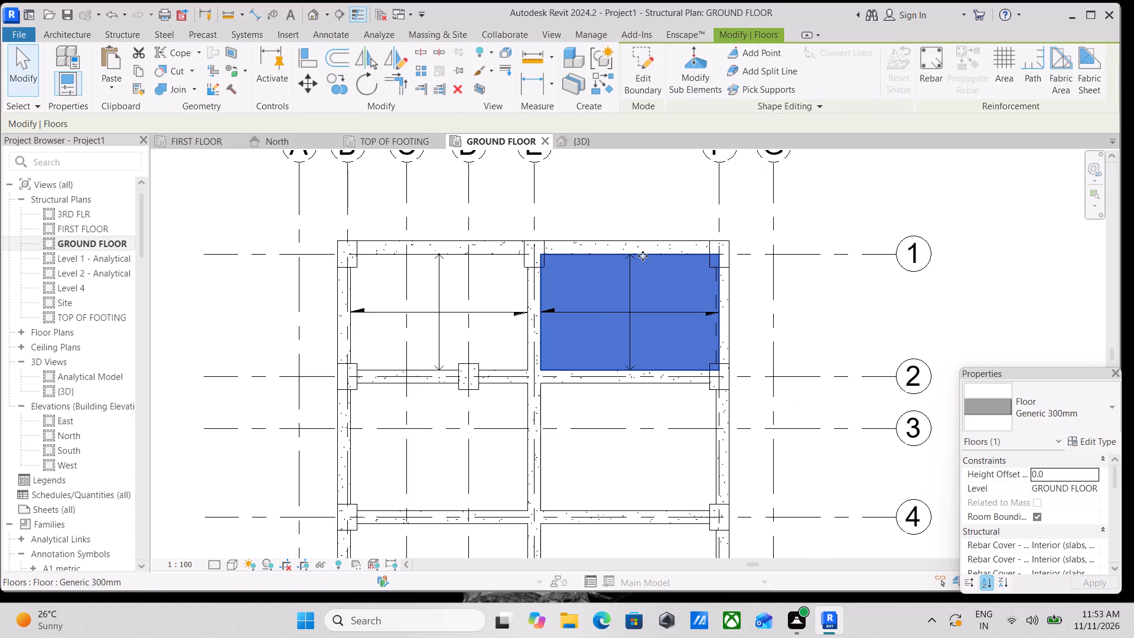
pyautogui.scroll(-3, 652, 306)
pyautogui.moveTo(649, 304); pyautogui.dragTo(642, 274, button='middle')
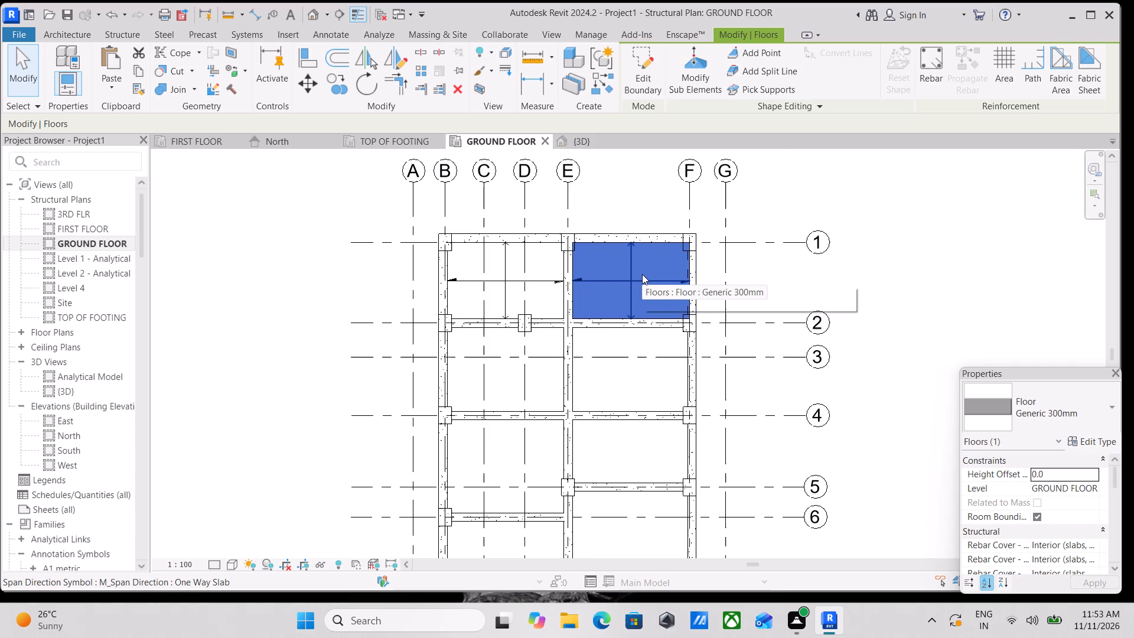
pyautogui.scroll(4, 674, 325)
pyautogui.press('Escape')
# Copy the E-F floor about 3217 mm straight down, aligning its lower edge with the upper face of the grid 4 beam.
pyautogui.scroll(3, 623, 311)
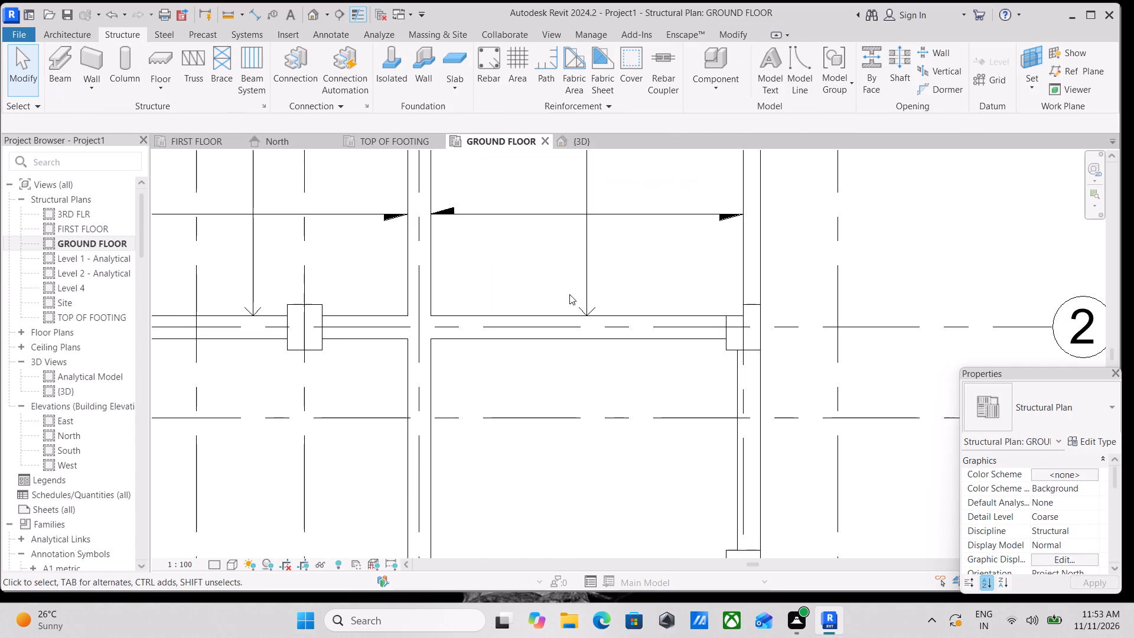
pyautogui.moveTo(569, 317); pyautogui.dragTo(581, 351, button='middle')
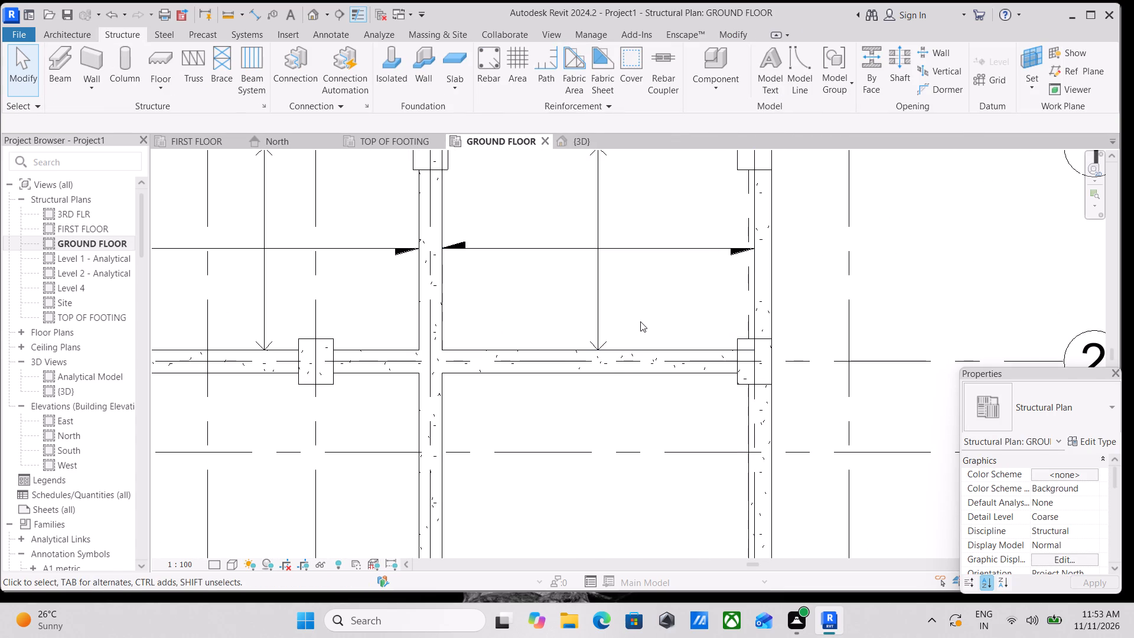
pyautogui.scroll(4, 680, 347)
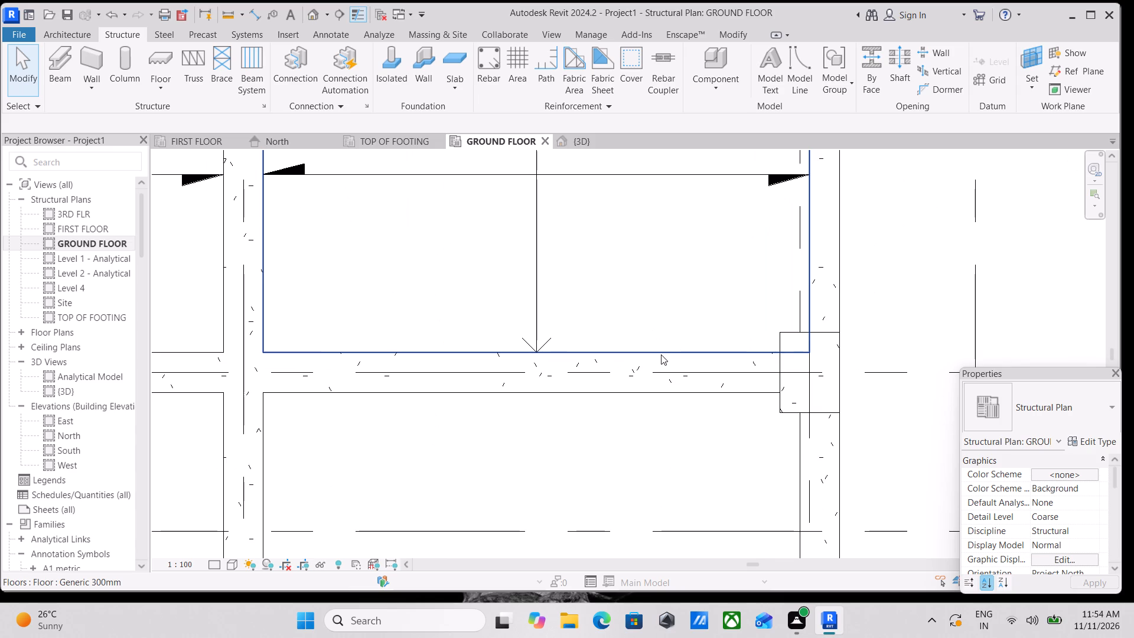
pyautogui.click(664, 352)
pyautogui.scroll(-3, 664, 352)
pyautogui.moveTo(664, 352); pyautogui.dragTo(690, 342, button='middle')
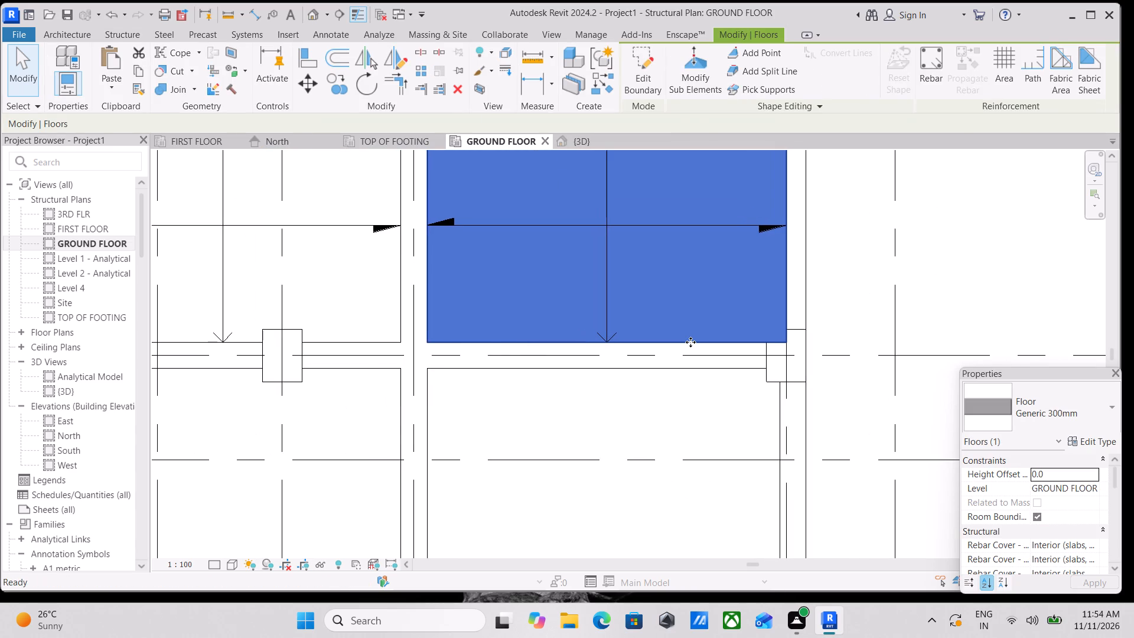
pyautogui.write('CO')
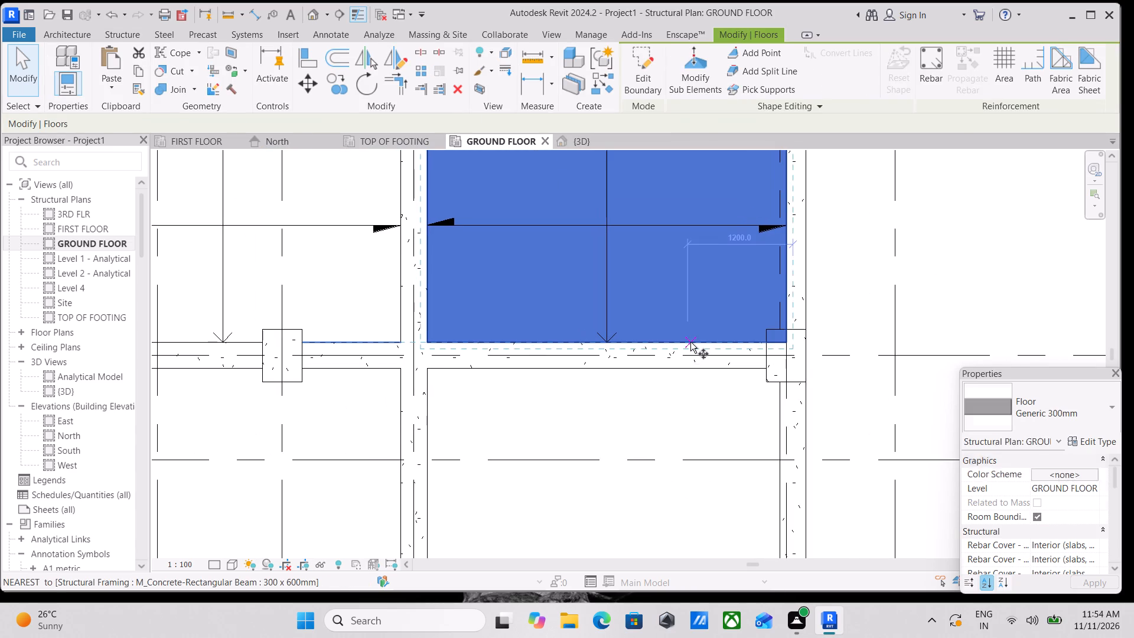
pyautogui.scroll(-1, 646, 336)
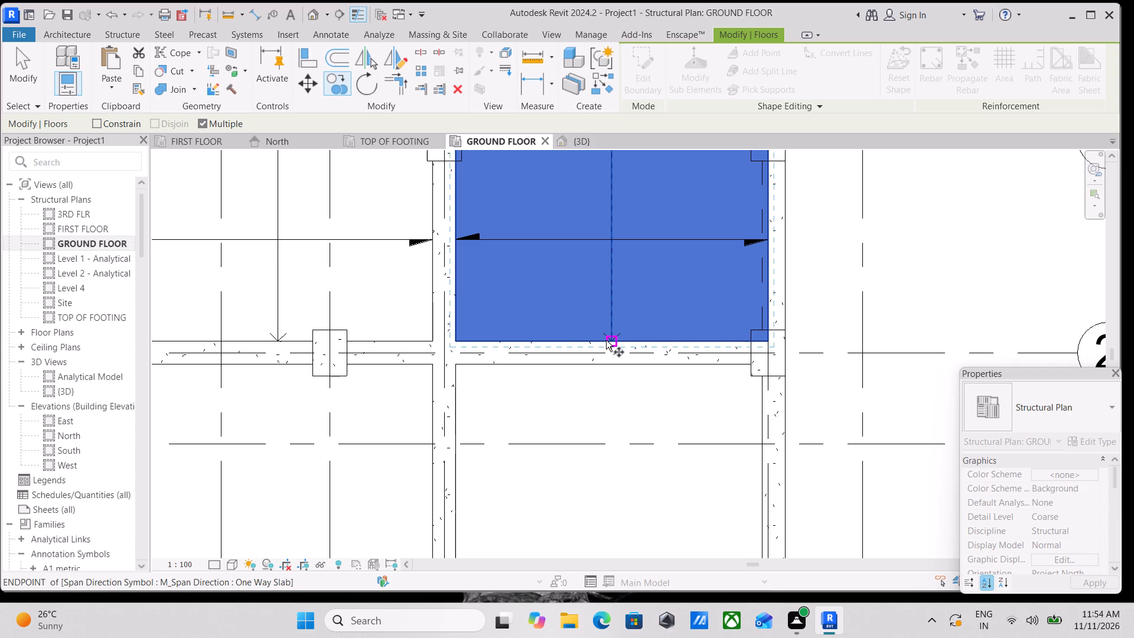
pyautogui.click(608, 338)
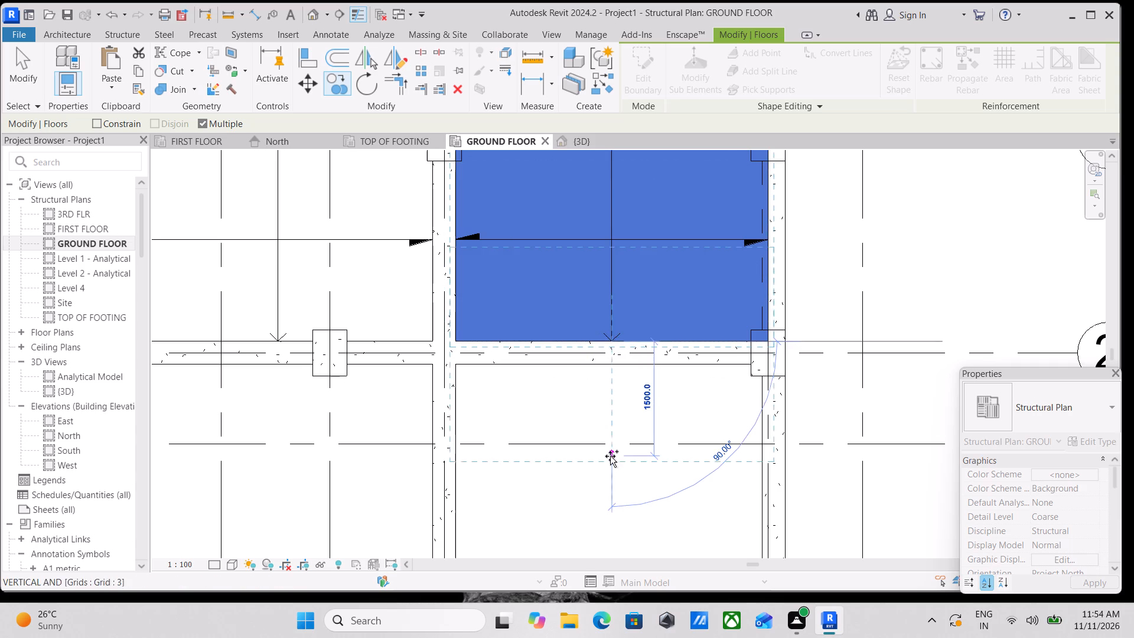
pyautogui.moveTo(610, 457); pyautogui.dragTo(662, 258, button='middle')
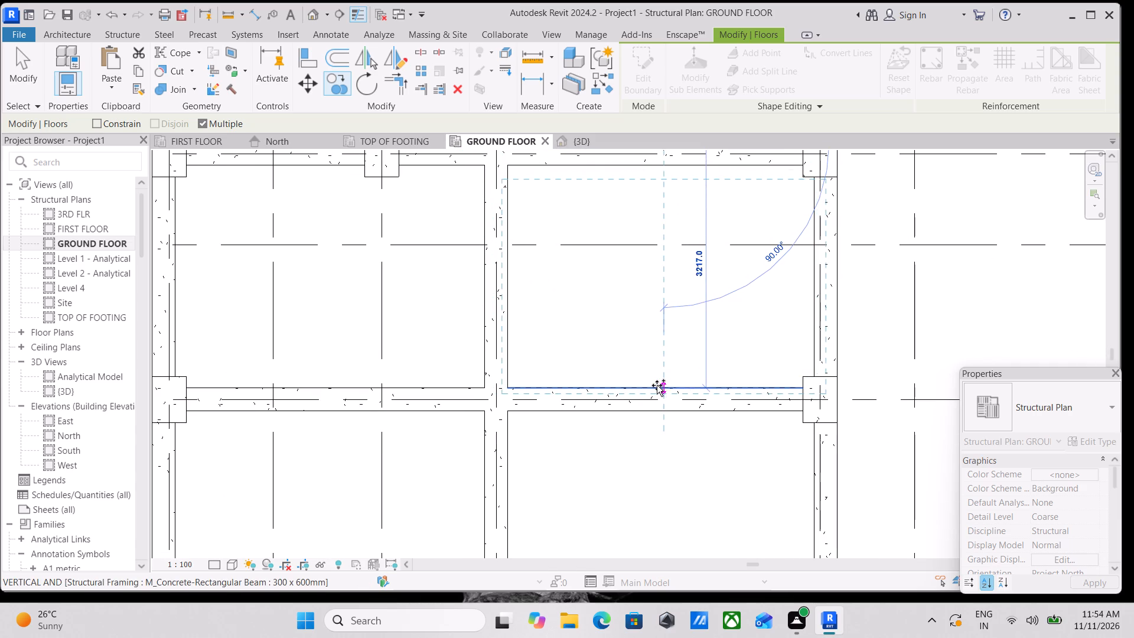
pyautogui.click(657, 385)
pyautogui.scroll(-1, 673, 362)
pyautogui.moveTo(673, 362); pyautogui.dragTo(661, 490, button='middle')
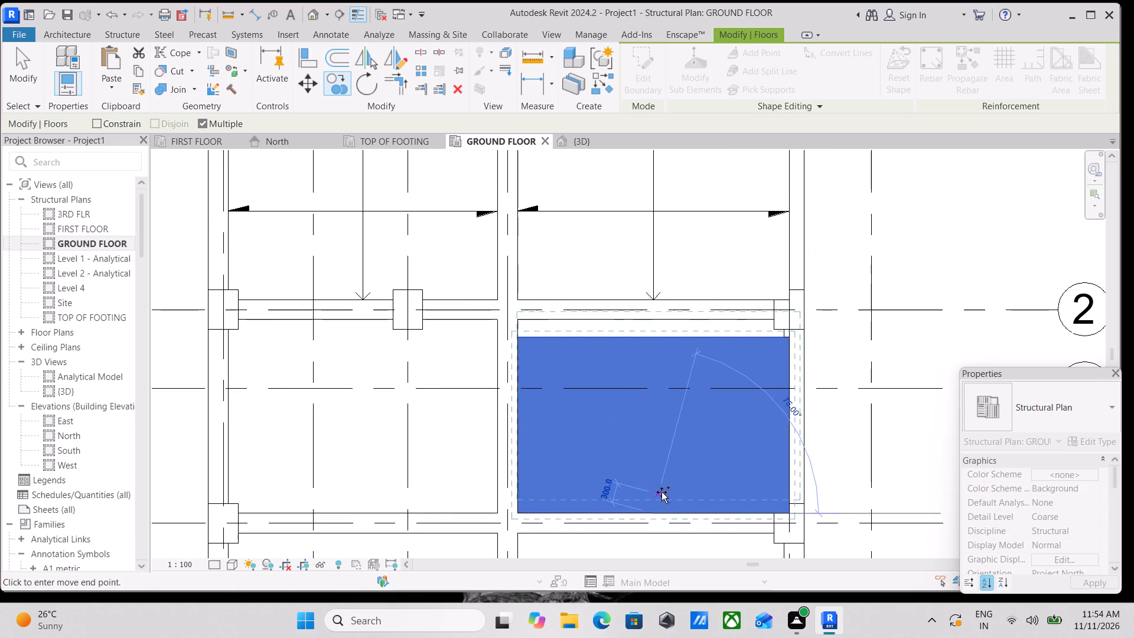
# Place another floor copy about 4200 mm across in the B-E bay between grids 2 and 4, and end the copying.
pyautogui.scroll(3, 658, 371)
pyautogui.scroll(-2, 507, 405)
pyautogui.moveTo(507, 405); pyautogui.dragTo(934, 302, button='middle')
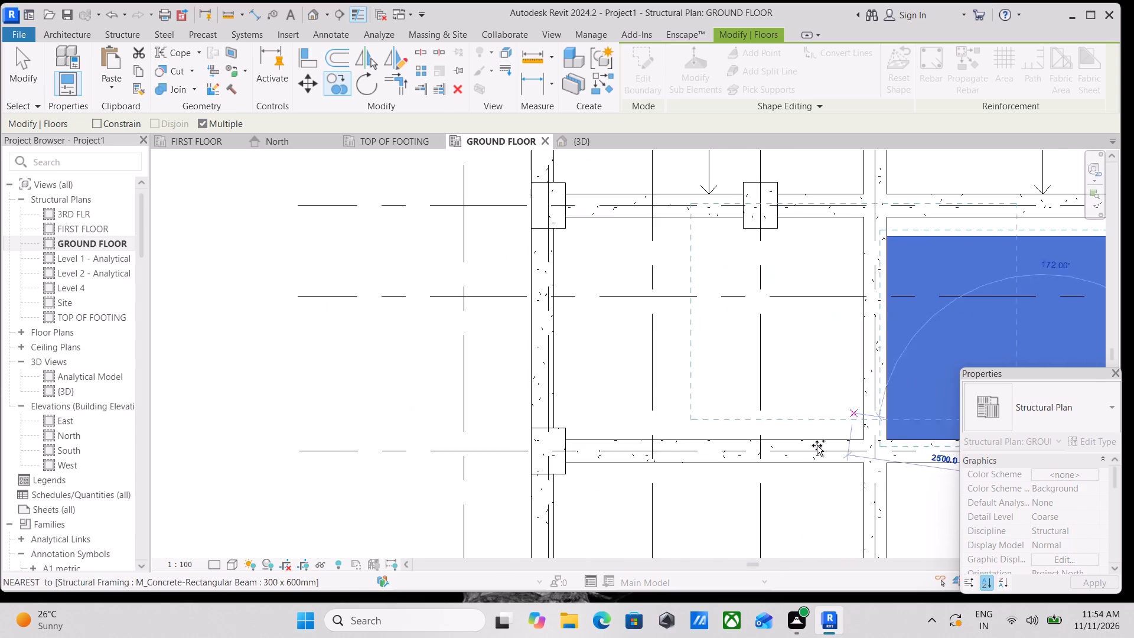
pyautogui.scroll(2, 729, 438)
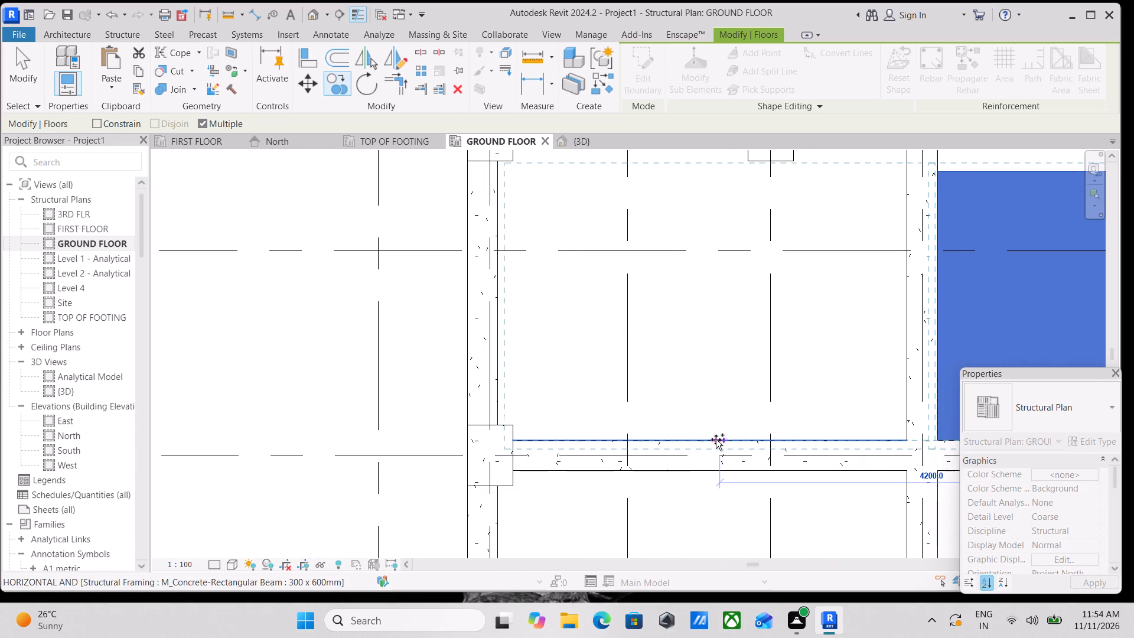
pyautogui.click(708, 437)
pyautogui.scroll(-3, 712, 429)
pyautogui.moveTo(712, 429); pyautogui.dragTo(658, 441, button='middle')
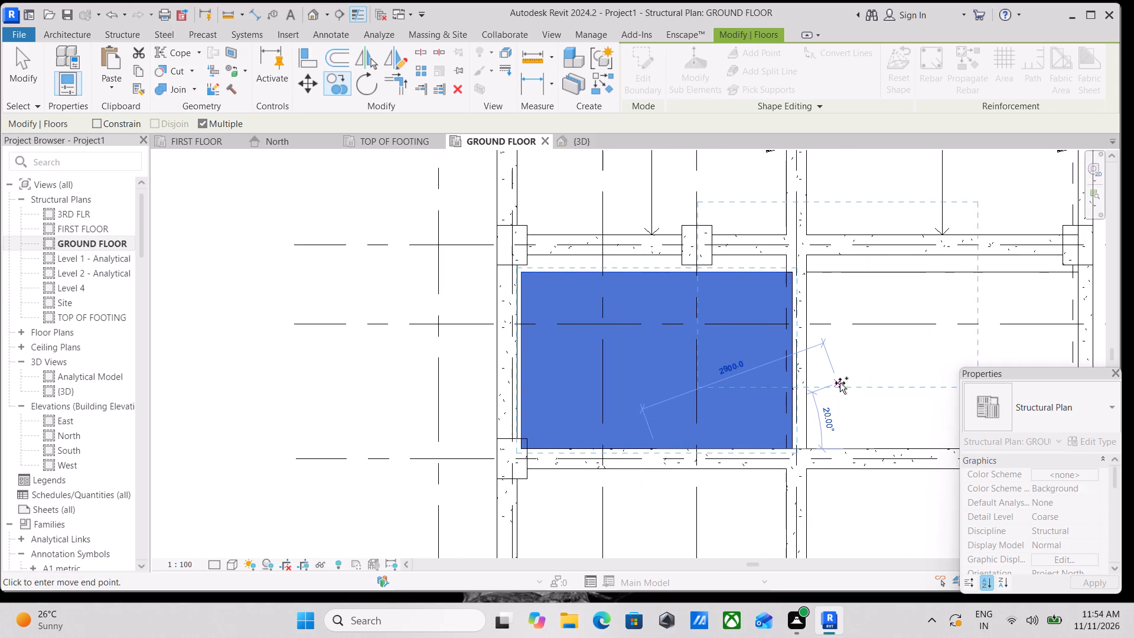
pyautogui.press('Escape')
pyautogui.press('Escape')
# Edit the boundary of the E-F floor between grids 2 and 4, moving its upper edge about 258 mm up to the grid 2 beam's lower face.
pyautogui.click(912, 278)
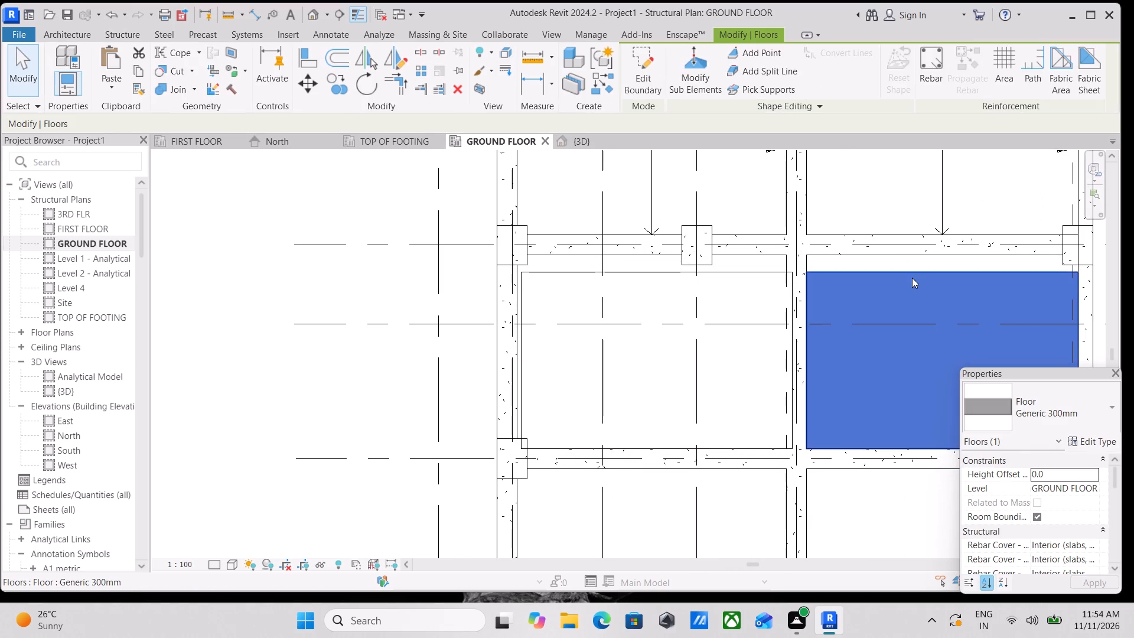
pyautogui.moveTo(933, 343); pyautogui.dragTo(870, 350, button='middle')
pyautogui.scroll(2, 867, 353)
pyautogui.moveTo(862, 356); pyautogui.dragTo(740, 341, button='middle')
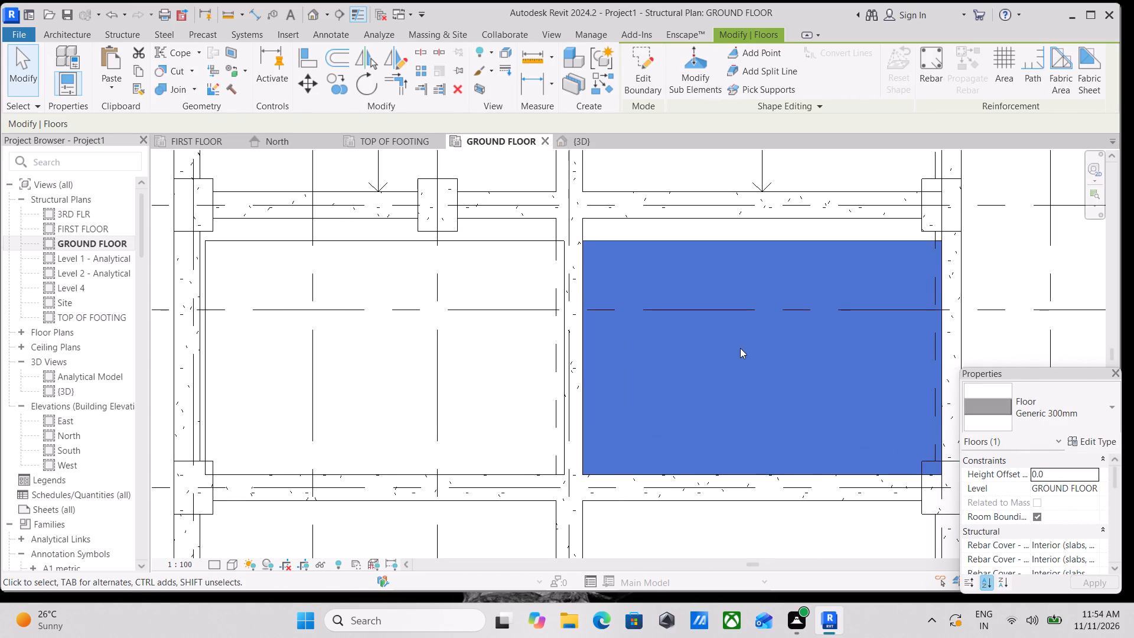
pyautogui.click(658, 66)
pyautogui.scroll(2, 781, 274)
pyautogui.moveTo(767, 249); pyautogui.dragTo(757, 328, button='middle')
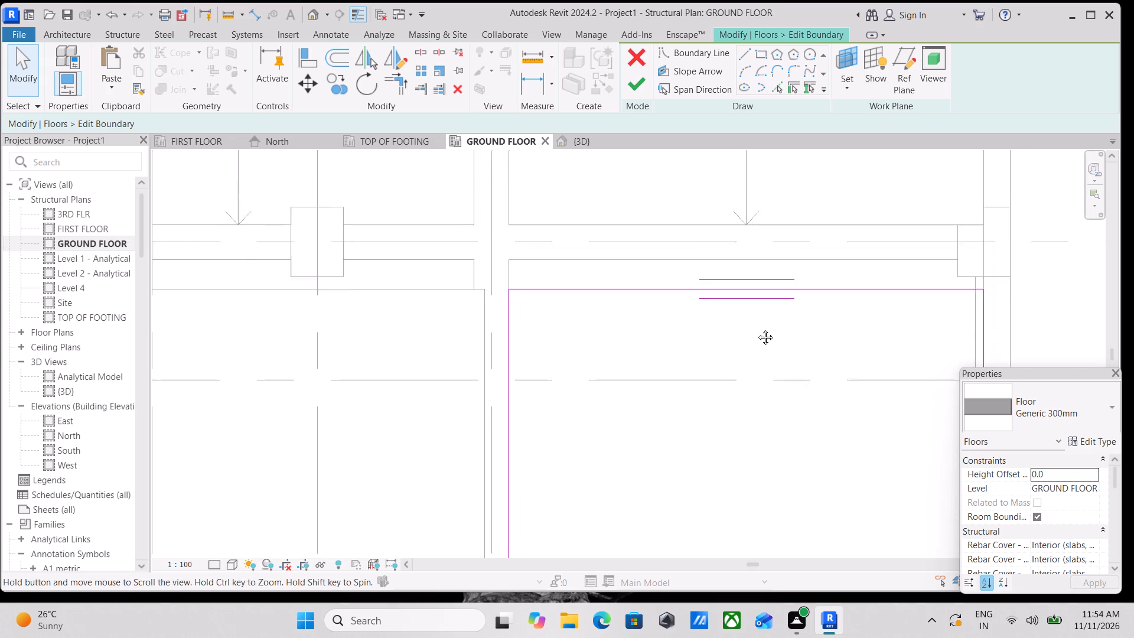
pyautogui.moveTo(757, 328); pyautogui.dragTo(756, 333, button='middle')
pyautogui.click(762, 313)
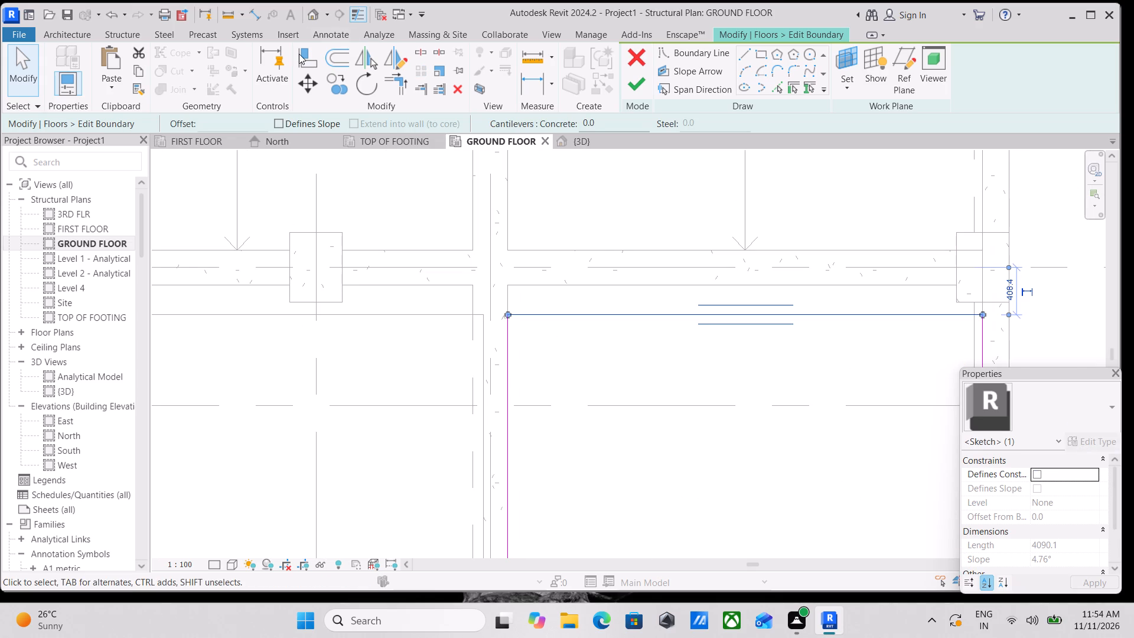
pyautogui.click(315, 89)
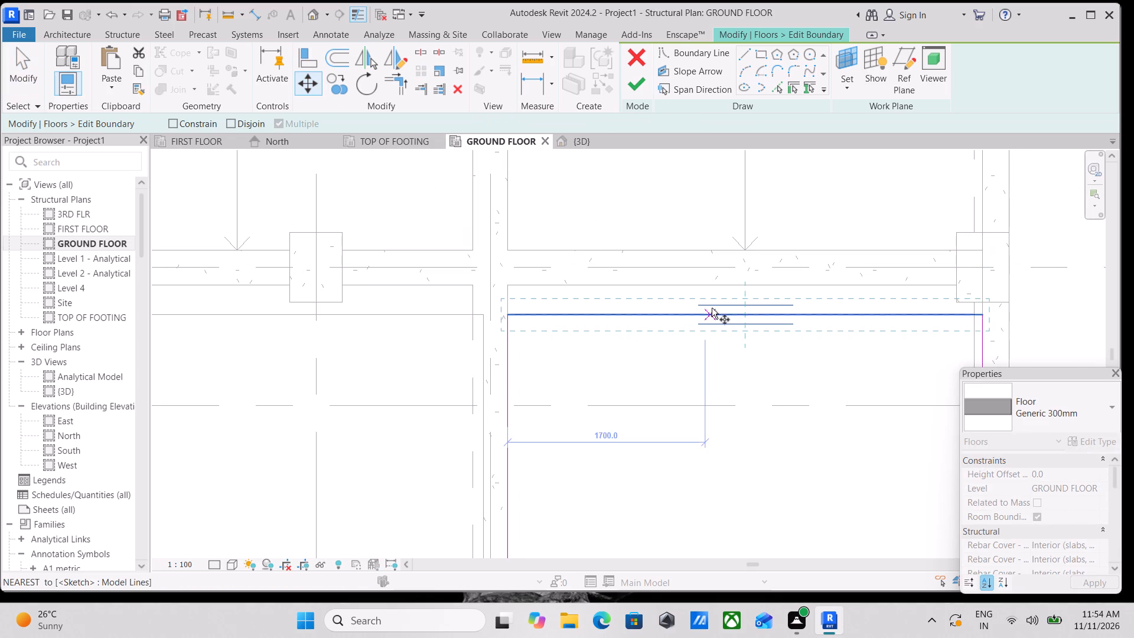
pyautogui.click(742, 314)
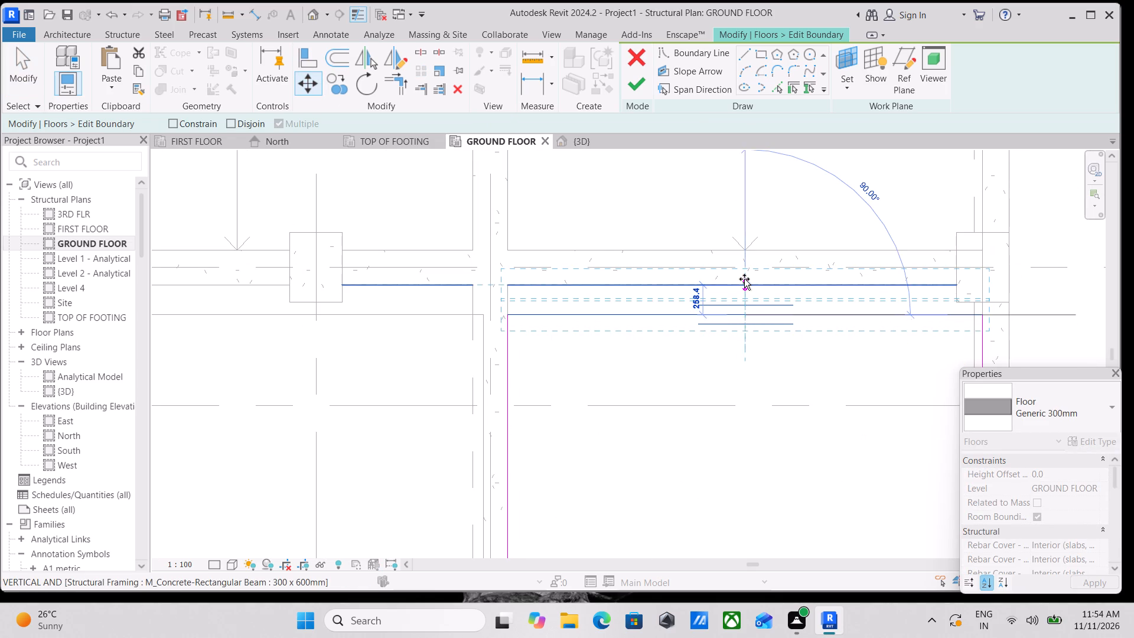
pyautogui.click(744, 279)
pyautogui.scroll(-3, 742, 297)
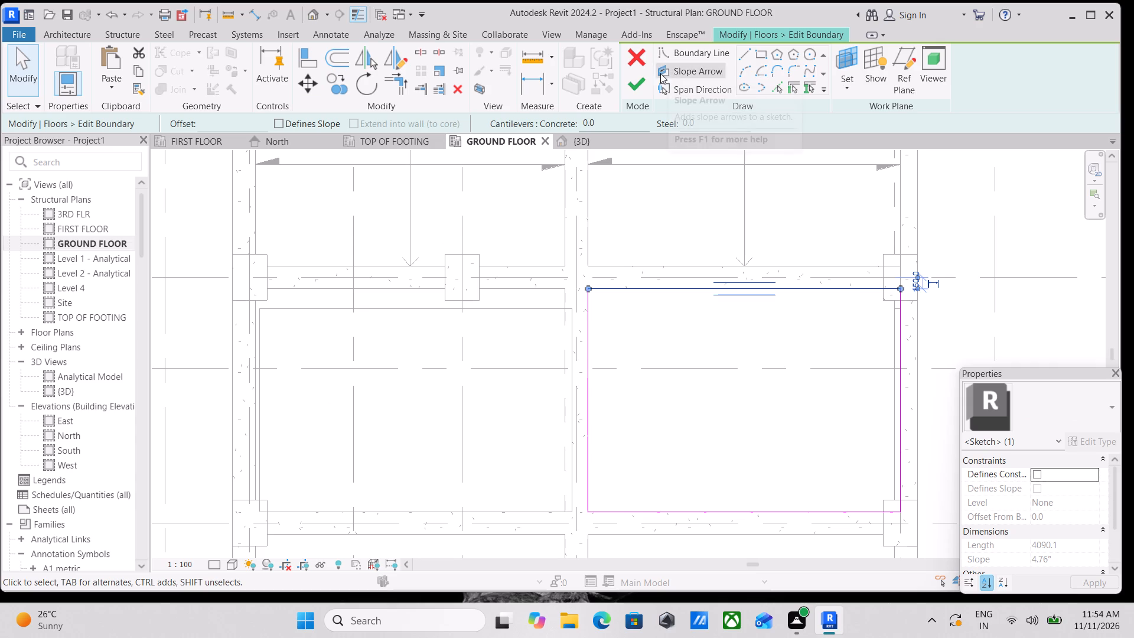
pyautogui.click(628, 84)
pyautogui.scroll(-2, 695, 292)
pyautogui.moveTo(695, 292); pyautogui.dragTo(940, 275, button='middle')
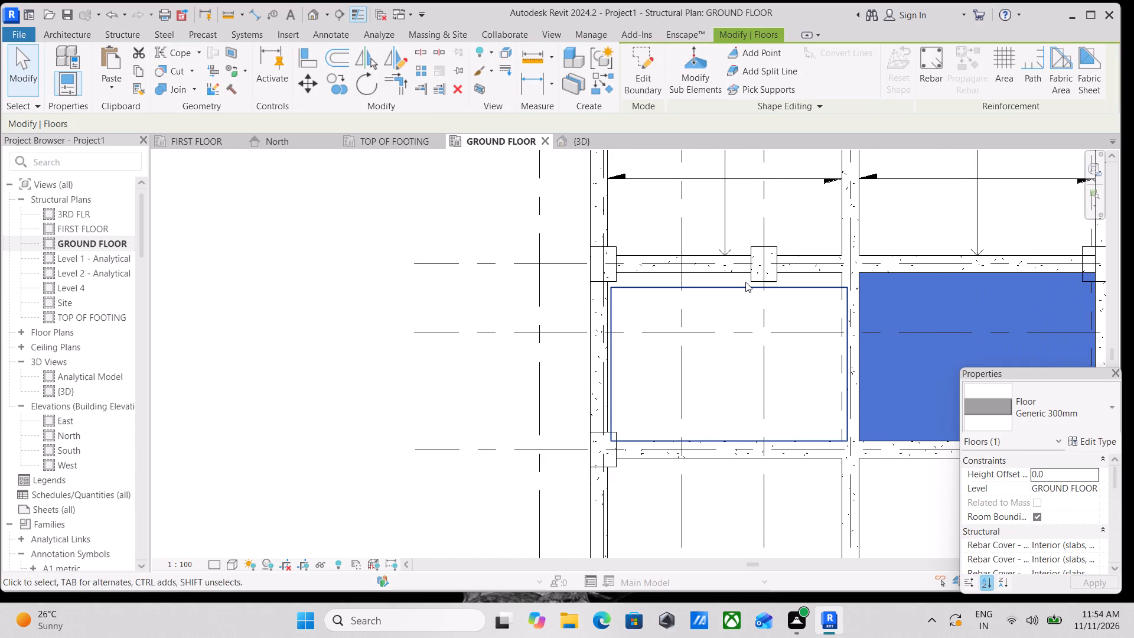
# Edit the boundary of the B-E floor between grids 2 and 4, moving its upper edge about 258 mm up to the grid 2 beam's lower face.
pyautogui.click(745, 282)
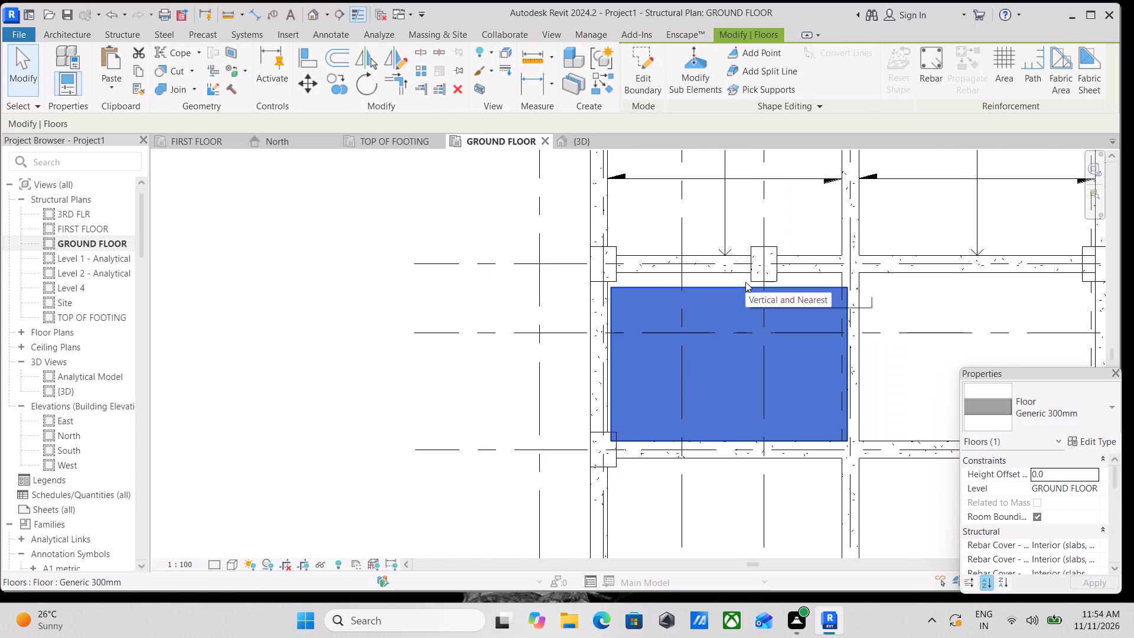
pyautogui.moveTo(730, 297); pyautogui.dragTo(761, 371, button='middle')
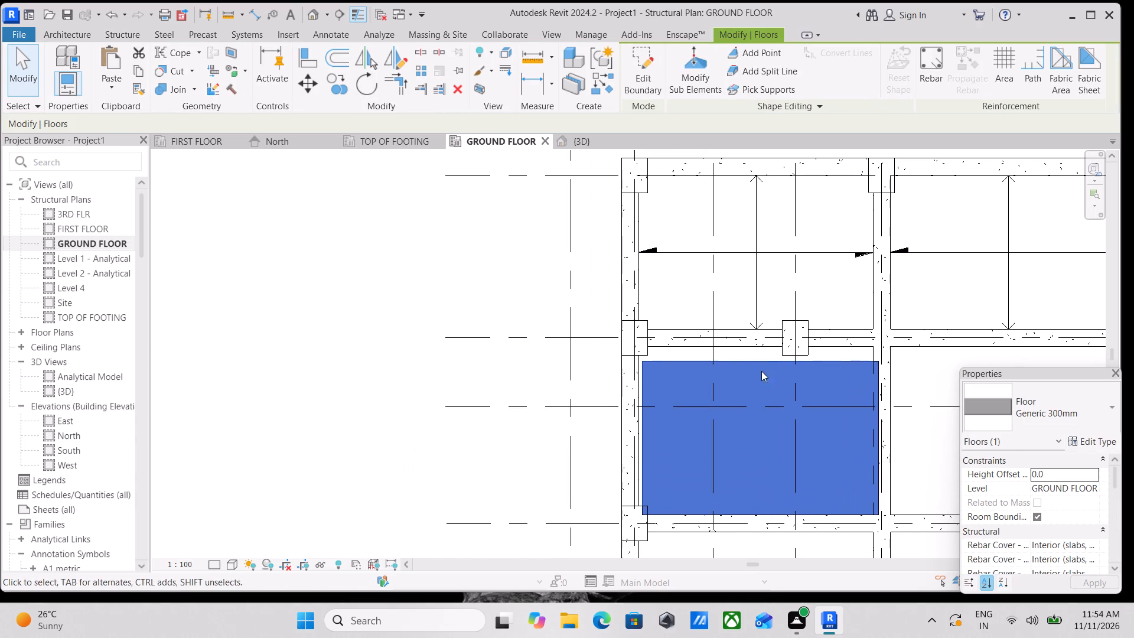
pyautogui.click(640, 61)
pyautogui.scroll(4, 756, 443)
pyautogui.click(734, 299)
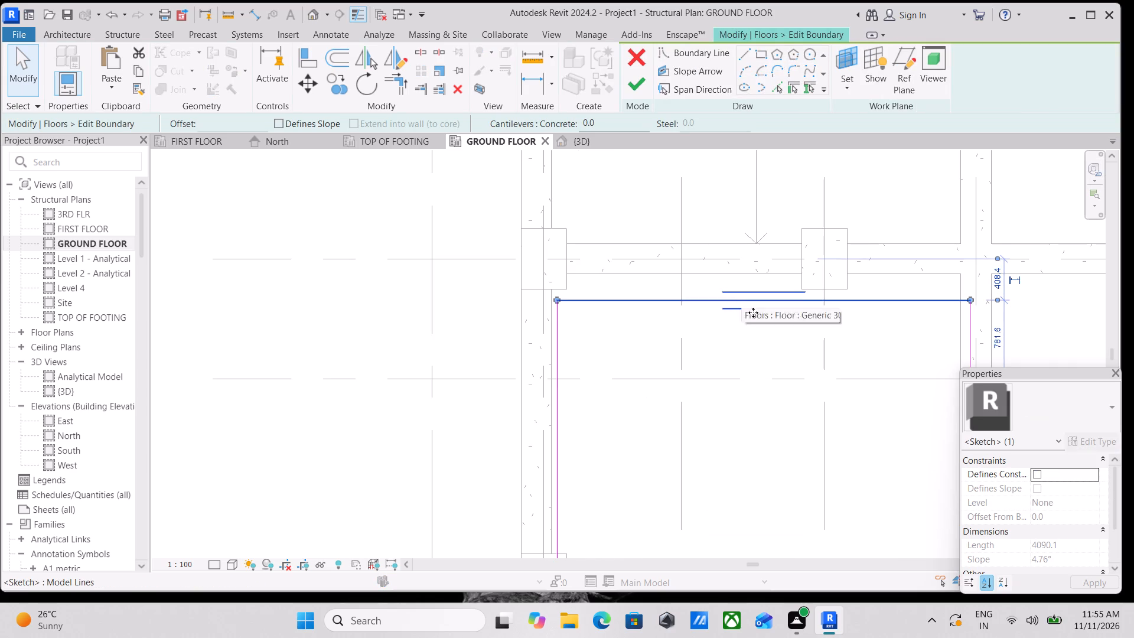
pyautogui.scroll(1, 767, 328)
pyautogui.moveTo(767, 328); pyautogui.dragTo(729, 372, button='middle')
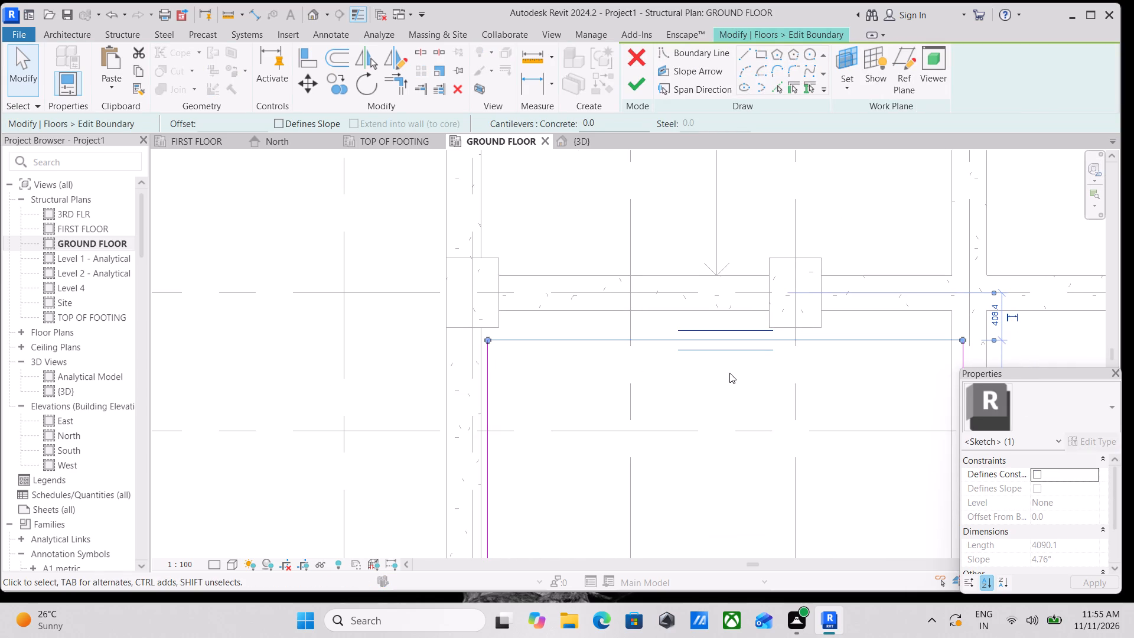
pyautogui.press('m')
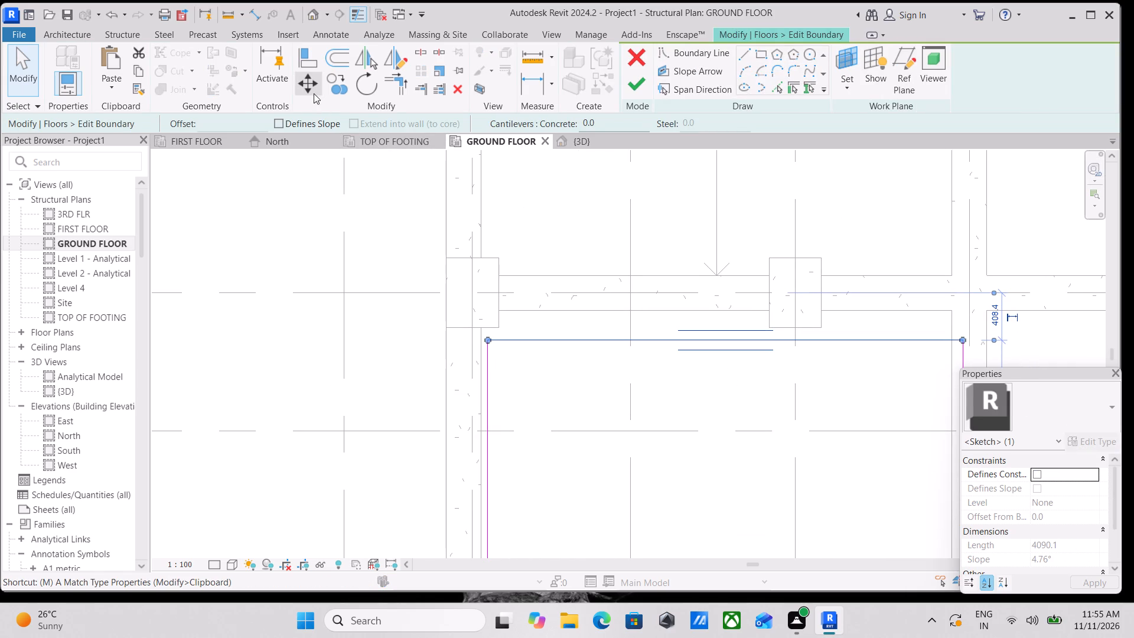
pyautogui.click(309, 88)
pyautogui.click(727, 341)
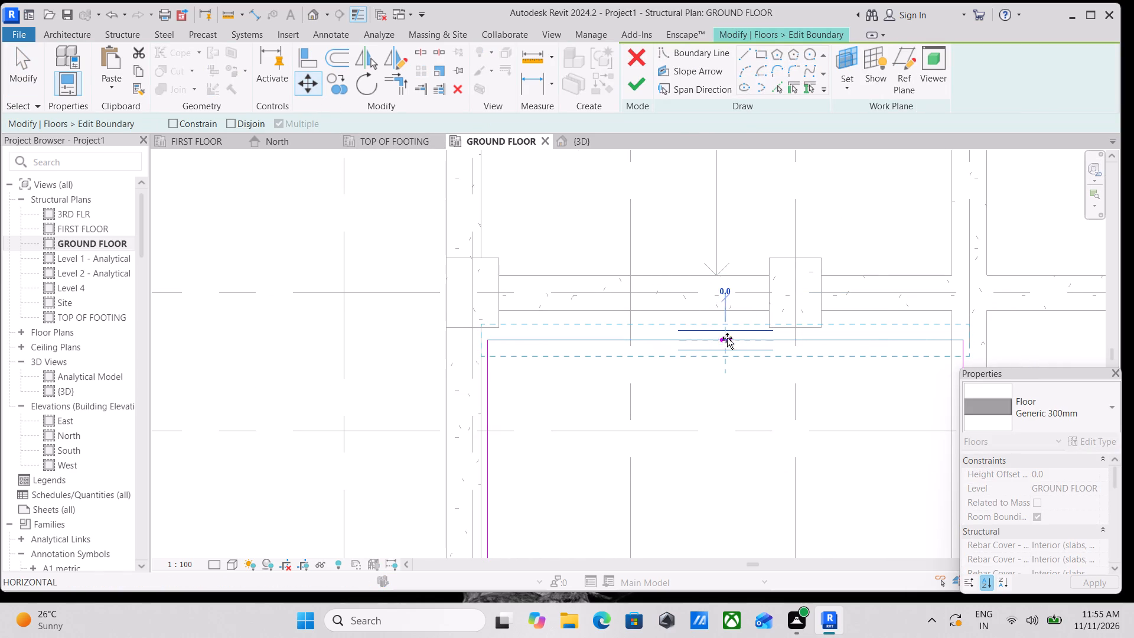
pyautogui.click(729, 310)
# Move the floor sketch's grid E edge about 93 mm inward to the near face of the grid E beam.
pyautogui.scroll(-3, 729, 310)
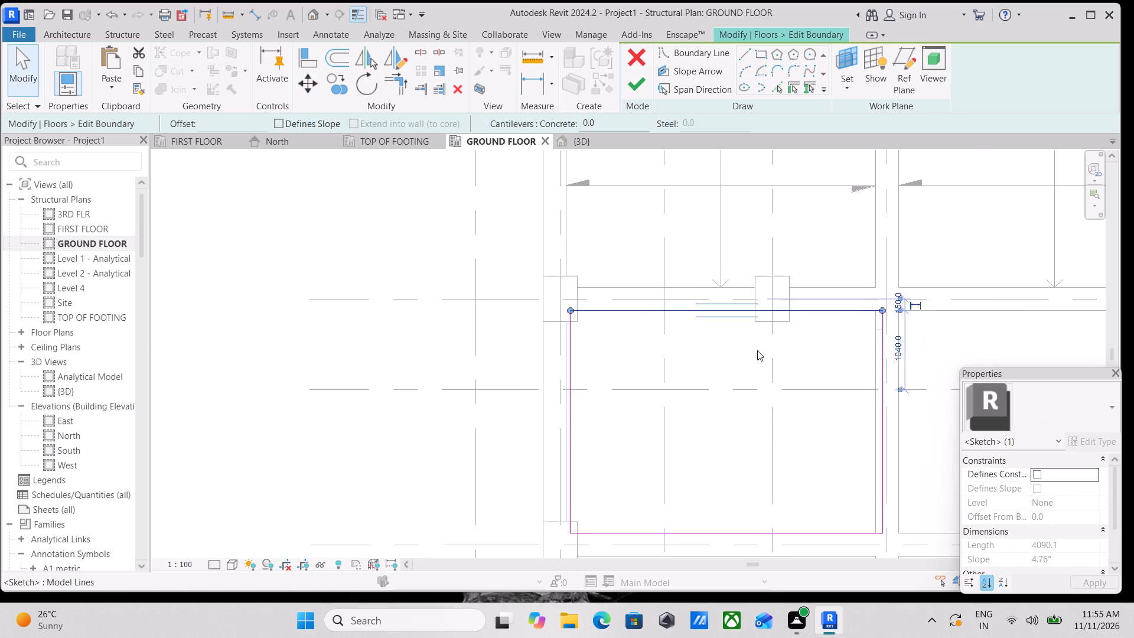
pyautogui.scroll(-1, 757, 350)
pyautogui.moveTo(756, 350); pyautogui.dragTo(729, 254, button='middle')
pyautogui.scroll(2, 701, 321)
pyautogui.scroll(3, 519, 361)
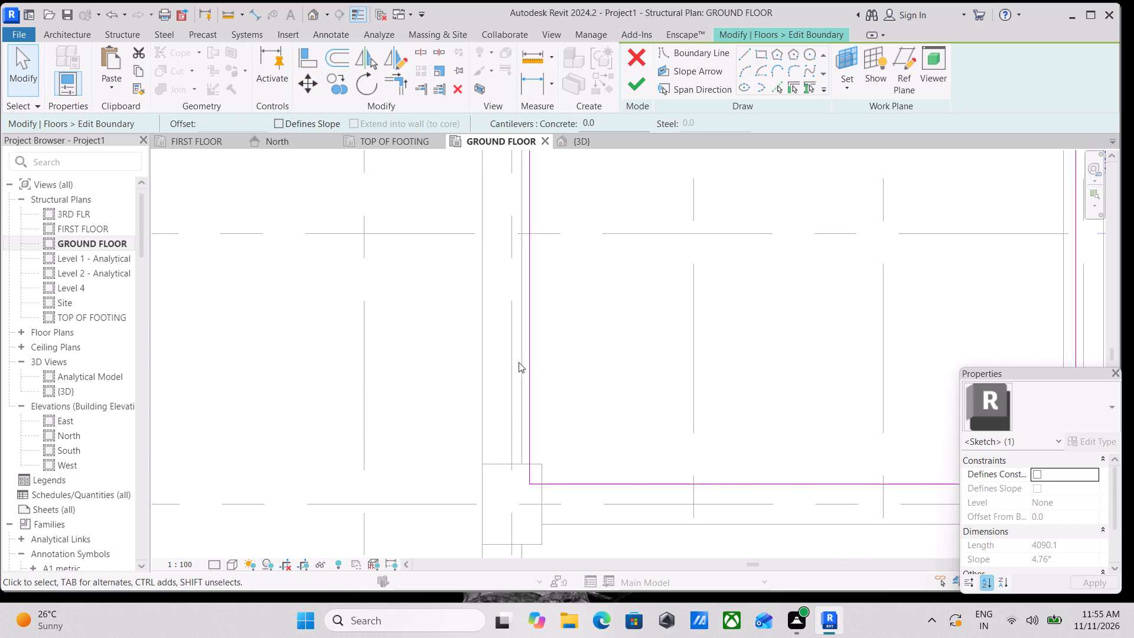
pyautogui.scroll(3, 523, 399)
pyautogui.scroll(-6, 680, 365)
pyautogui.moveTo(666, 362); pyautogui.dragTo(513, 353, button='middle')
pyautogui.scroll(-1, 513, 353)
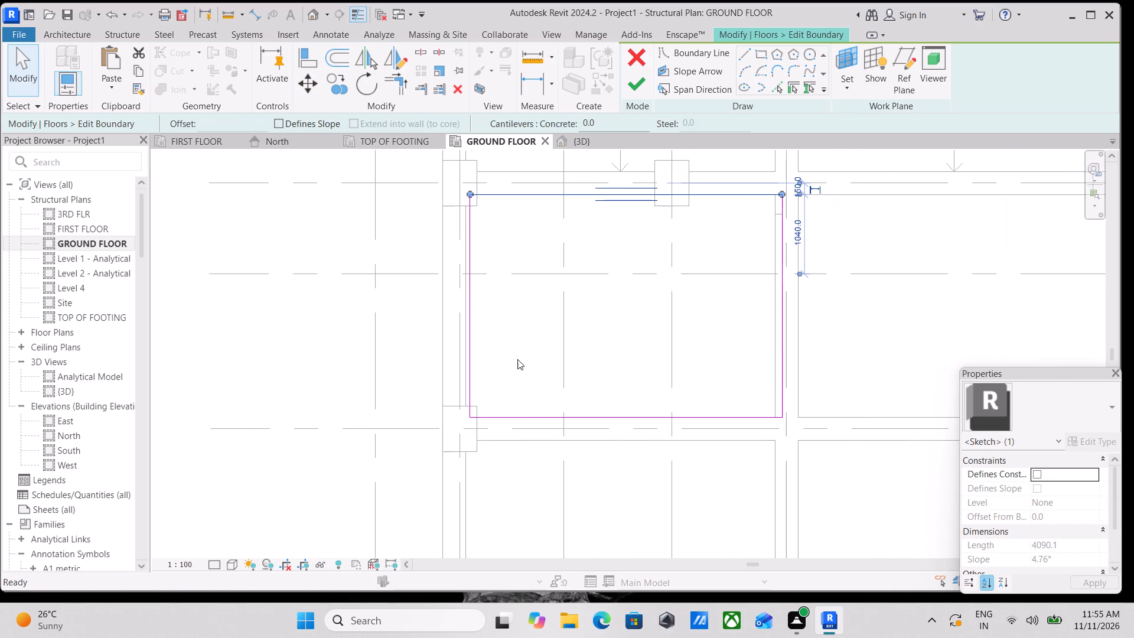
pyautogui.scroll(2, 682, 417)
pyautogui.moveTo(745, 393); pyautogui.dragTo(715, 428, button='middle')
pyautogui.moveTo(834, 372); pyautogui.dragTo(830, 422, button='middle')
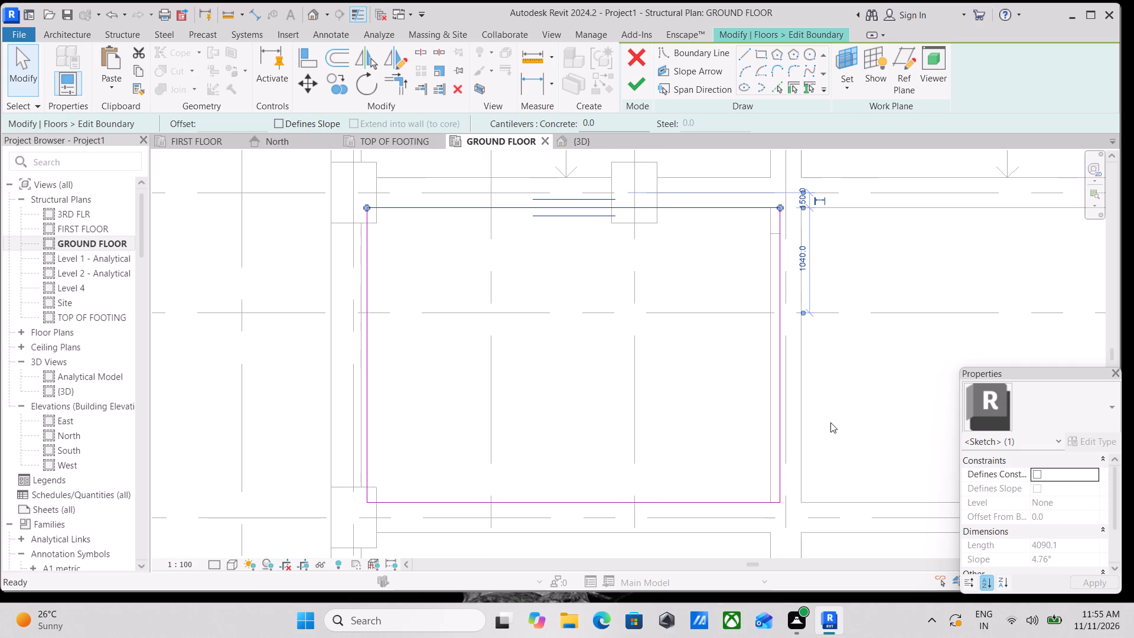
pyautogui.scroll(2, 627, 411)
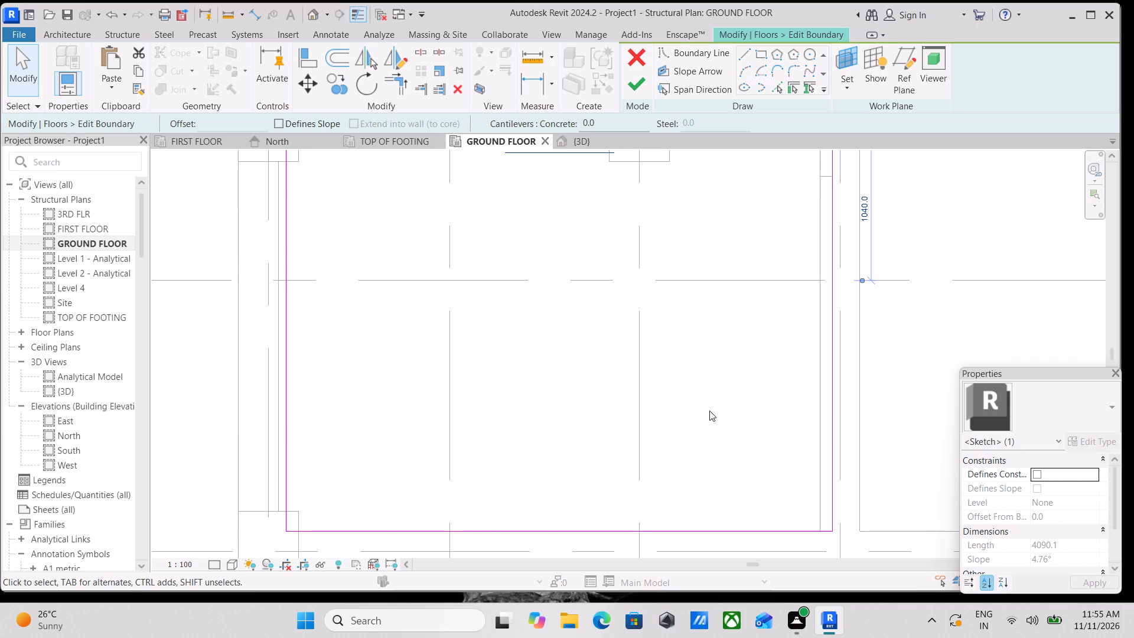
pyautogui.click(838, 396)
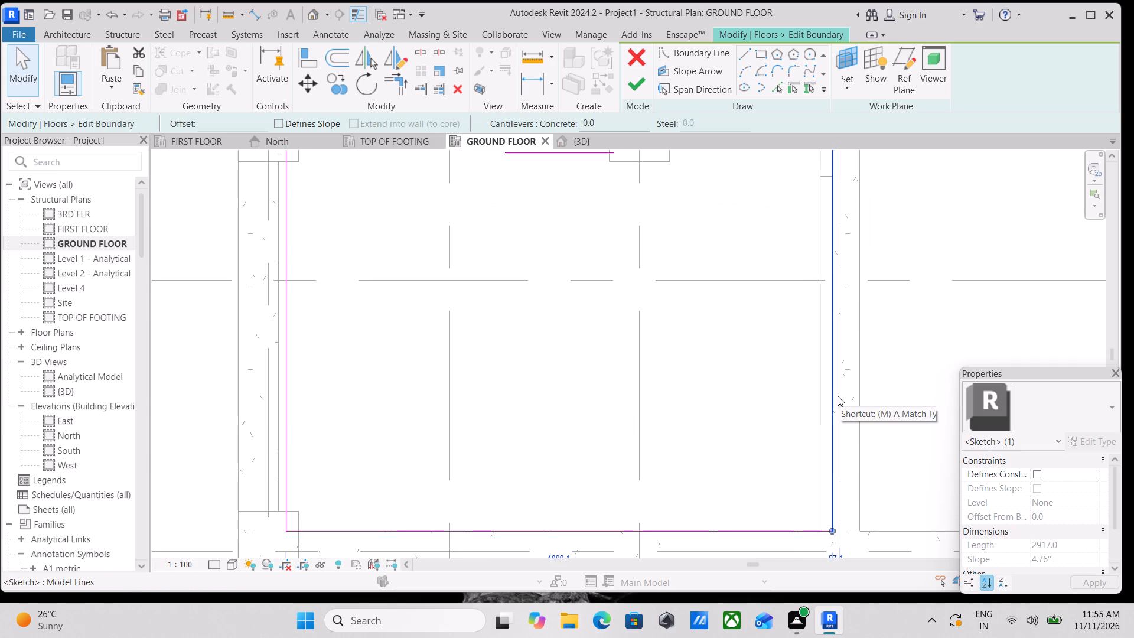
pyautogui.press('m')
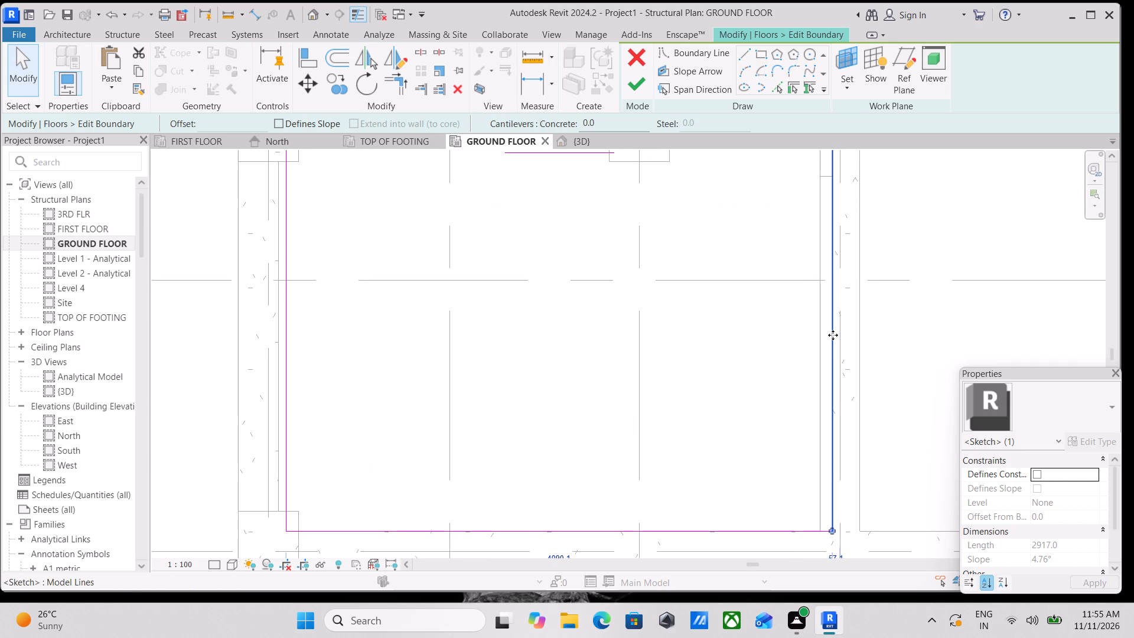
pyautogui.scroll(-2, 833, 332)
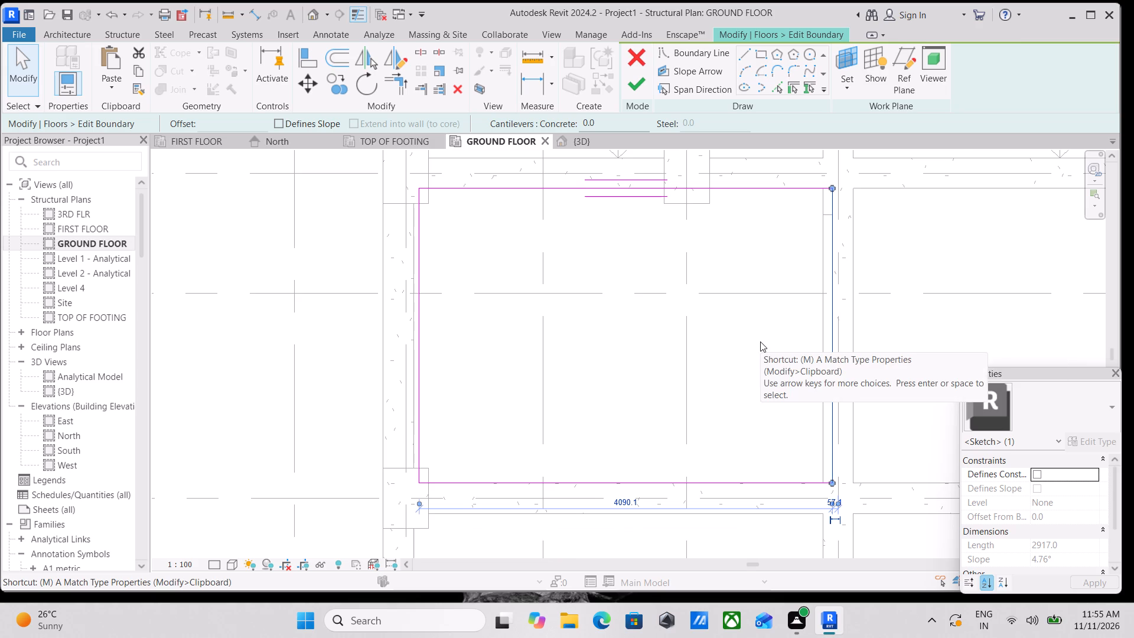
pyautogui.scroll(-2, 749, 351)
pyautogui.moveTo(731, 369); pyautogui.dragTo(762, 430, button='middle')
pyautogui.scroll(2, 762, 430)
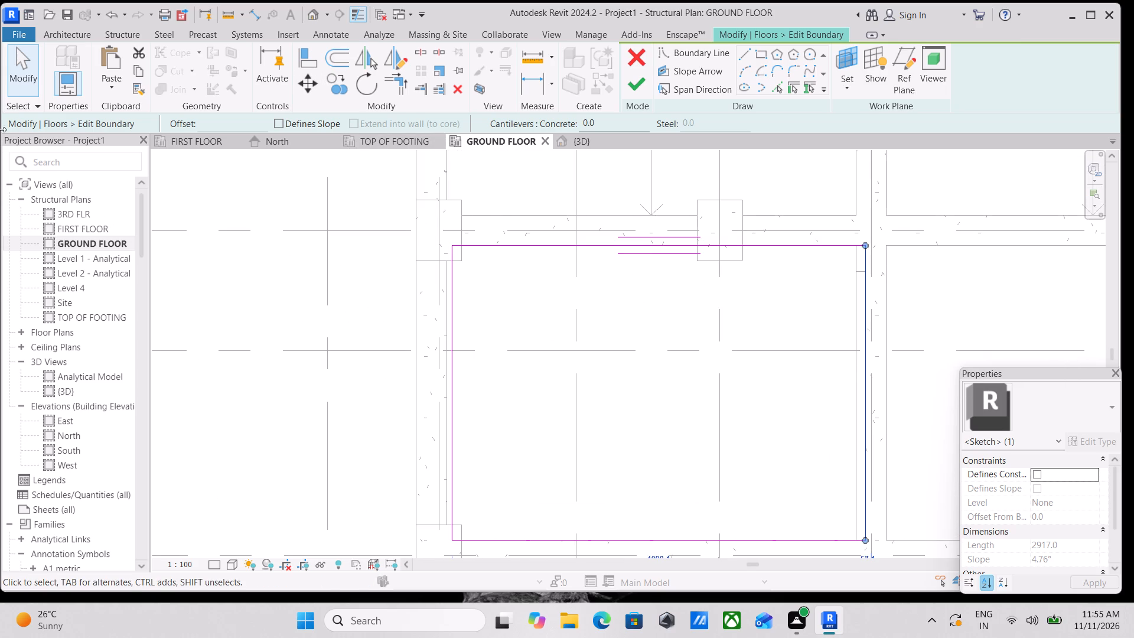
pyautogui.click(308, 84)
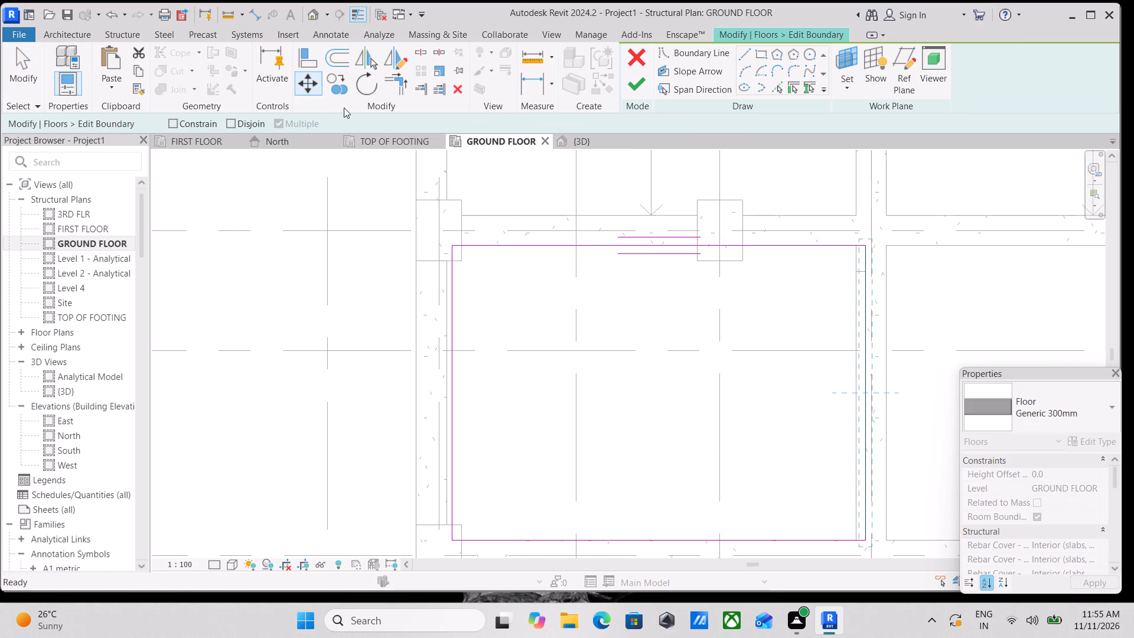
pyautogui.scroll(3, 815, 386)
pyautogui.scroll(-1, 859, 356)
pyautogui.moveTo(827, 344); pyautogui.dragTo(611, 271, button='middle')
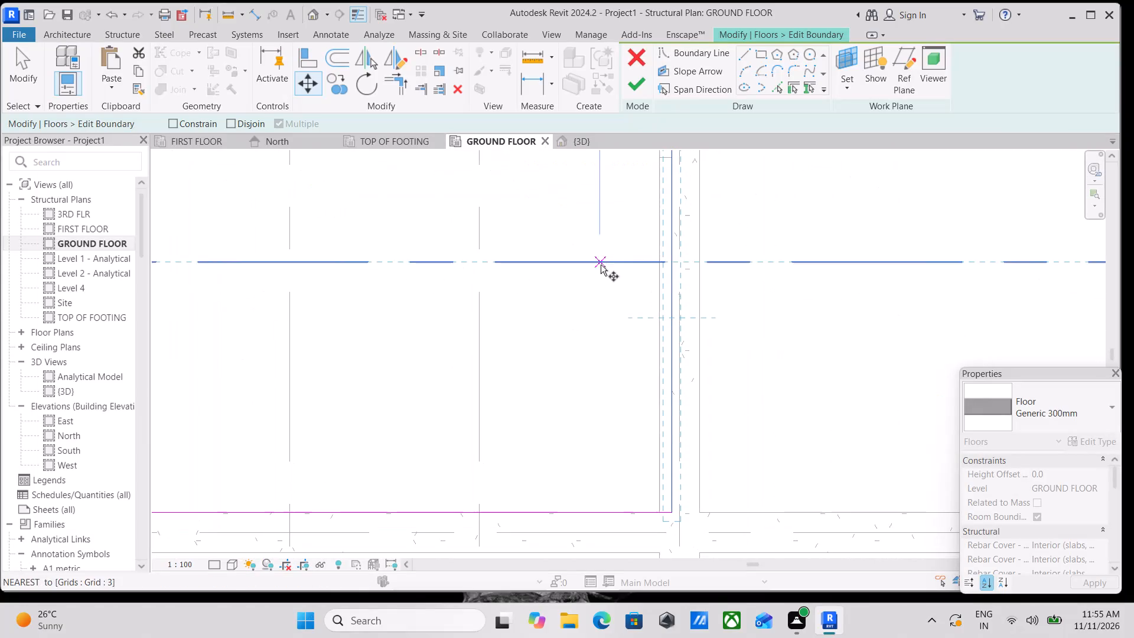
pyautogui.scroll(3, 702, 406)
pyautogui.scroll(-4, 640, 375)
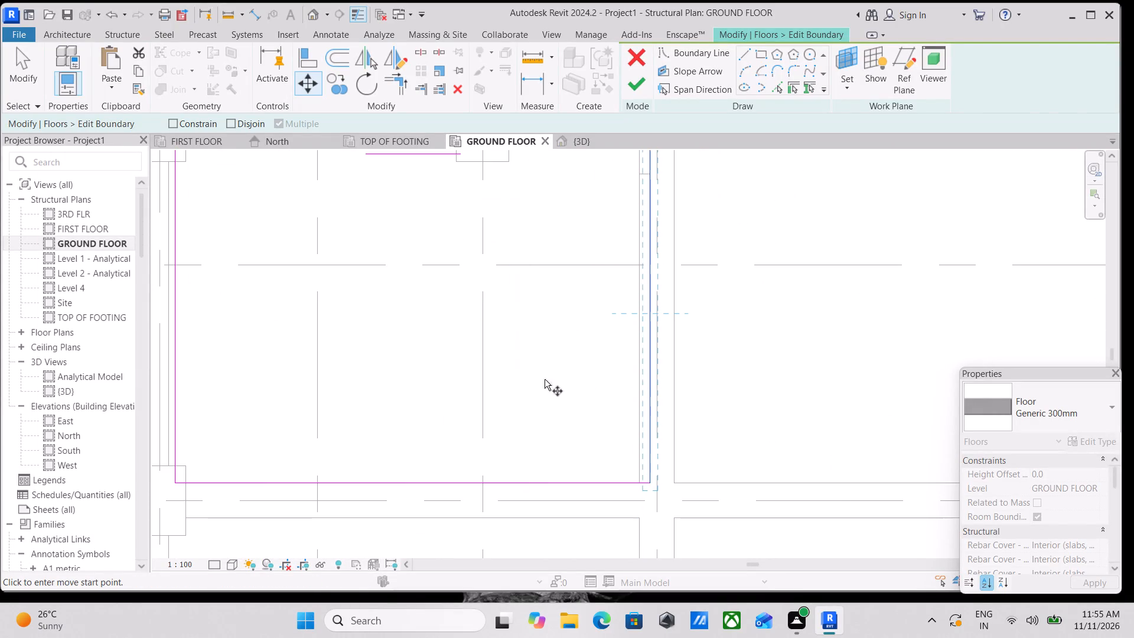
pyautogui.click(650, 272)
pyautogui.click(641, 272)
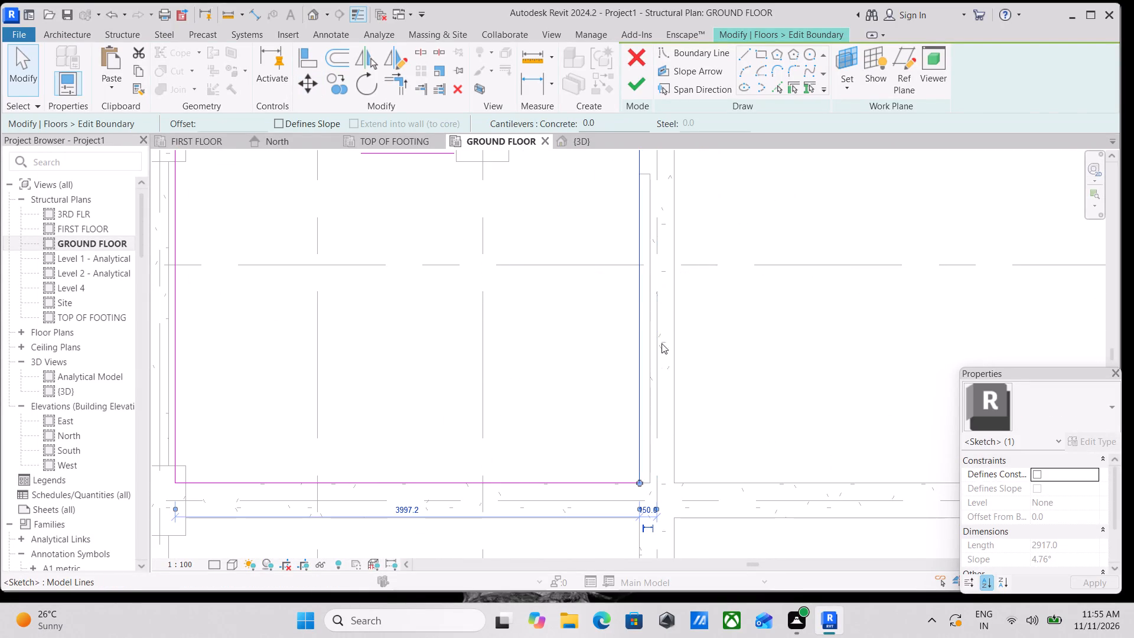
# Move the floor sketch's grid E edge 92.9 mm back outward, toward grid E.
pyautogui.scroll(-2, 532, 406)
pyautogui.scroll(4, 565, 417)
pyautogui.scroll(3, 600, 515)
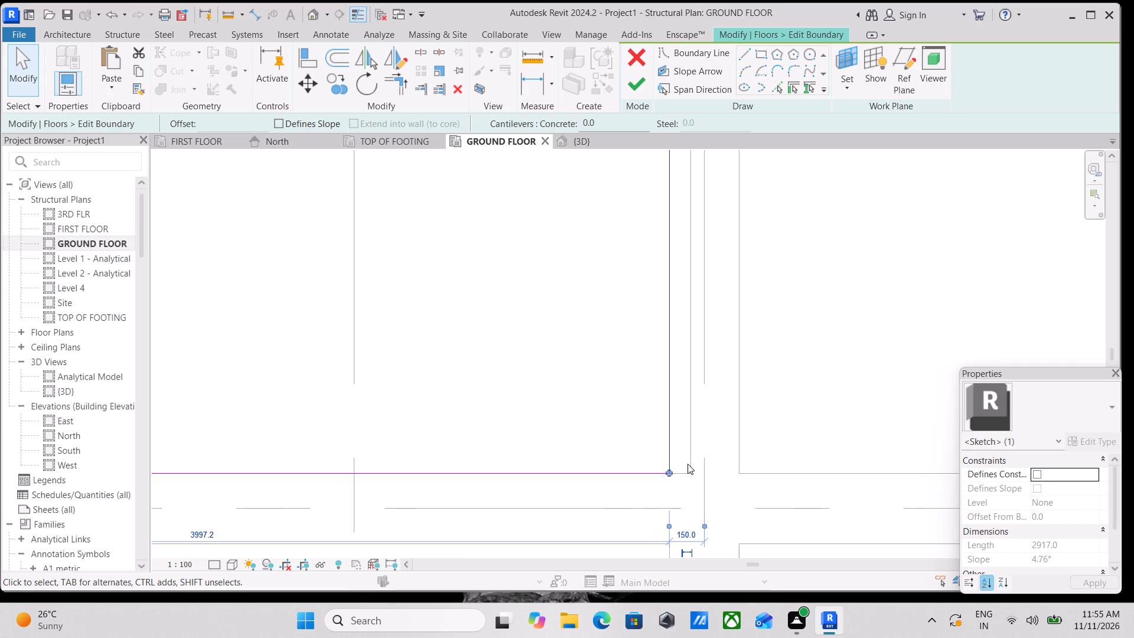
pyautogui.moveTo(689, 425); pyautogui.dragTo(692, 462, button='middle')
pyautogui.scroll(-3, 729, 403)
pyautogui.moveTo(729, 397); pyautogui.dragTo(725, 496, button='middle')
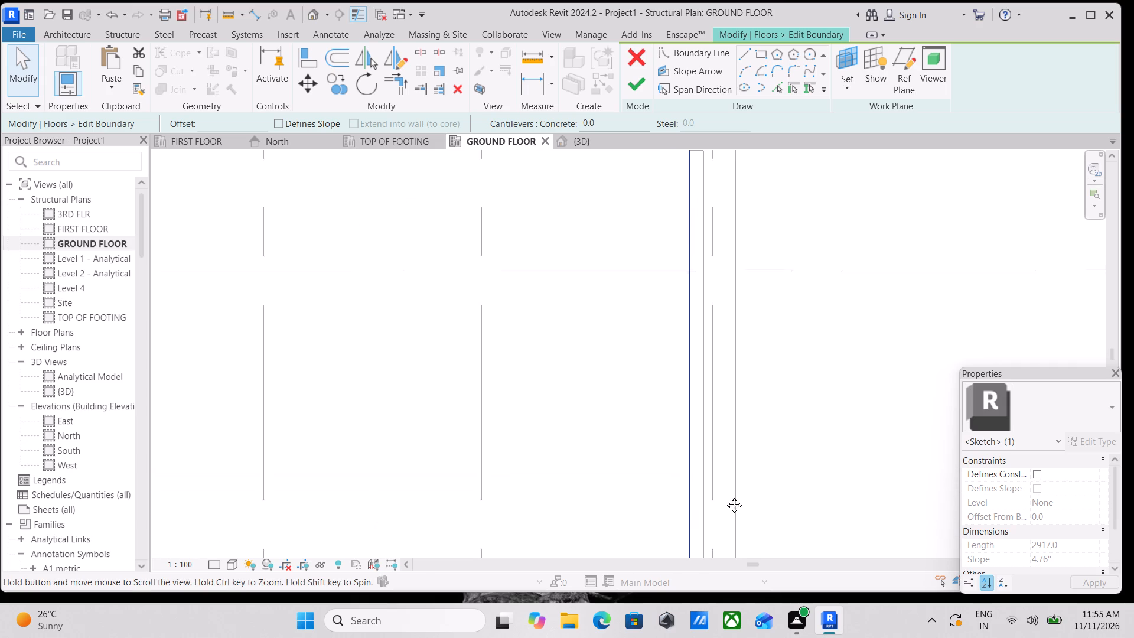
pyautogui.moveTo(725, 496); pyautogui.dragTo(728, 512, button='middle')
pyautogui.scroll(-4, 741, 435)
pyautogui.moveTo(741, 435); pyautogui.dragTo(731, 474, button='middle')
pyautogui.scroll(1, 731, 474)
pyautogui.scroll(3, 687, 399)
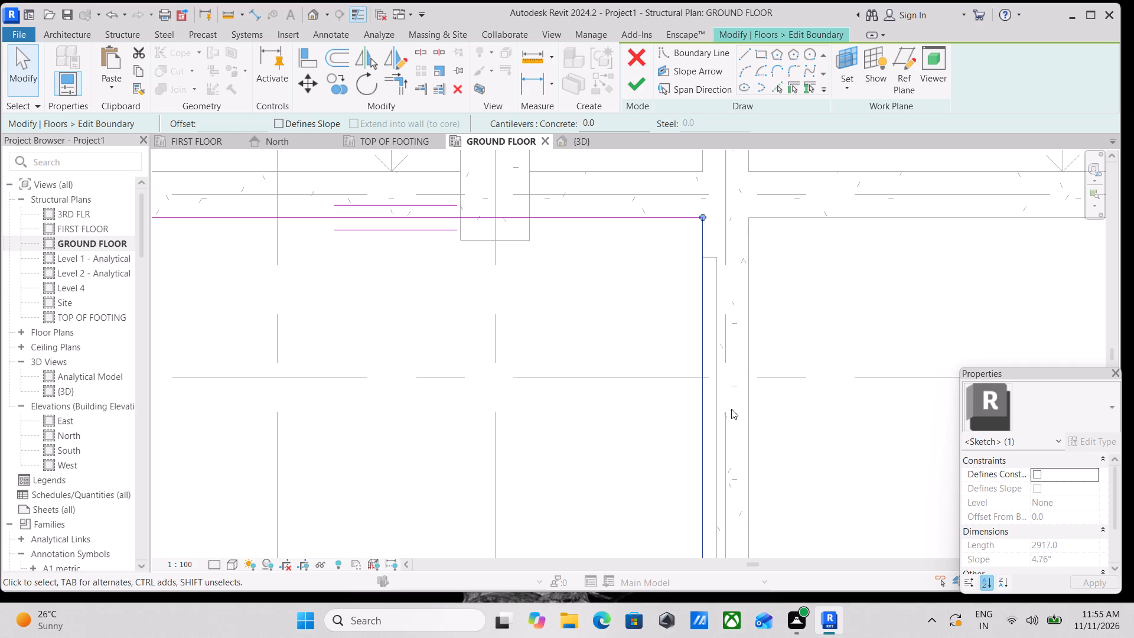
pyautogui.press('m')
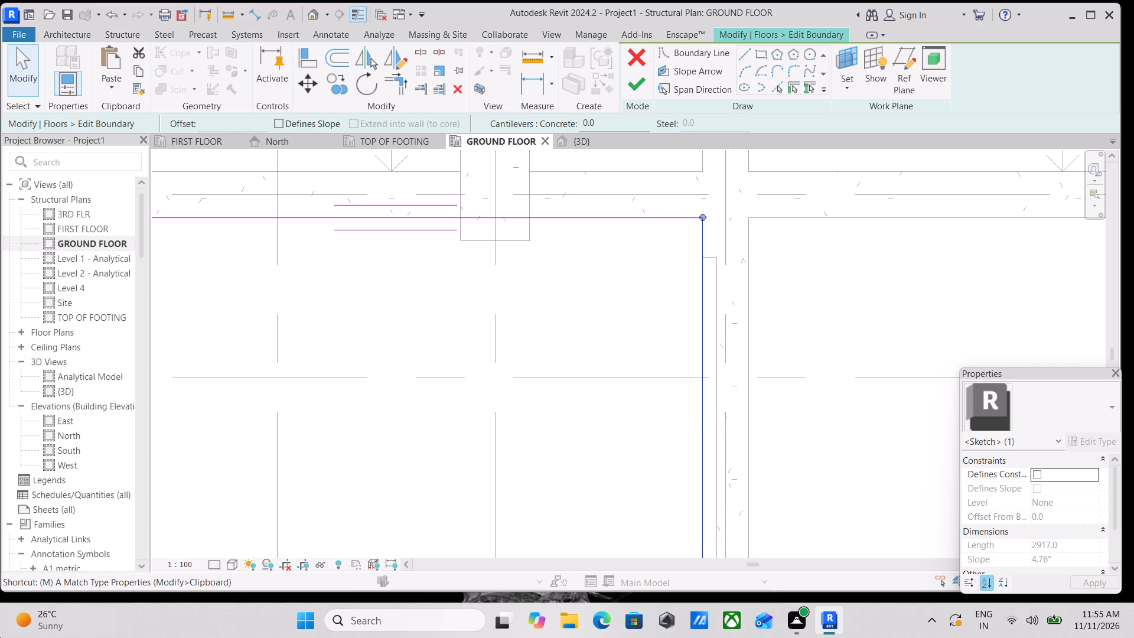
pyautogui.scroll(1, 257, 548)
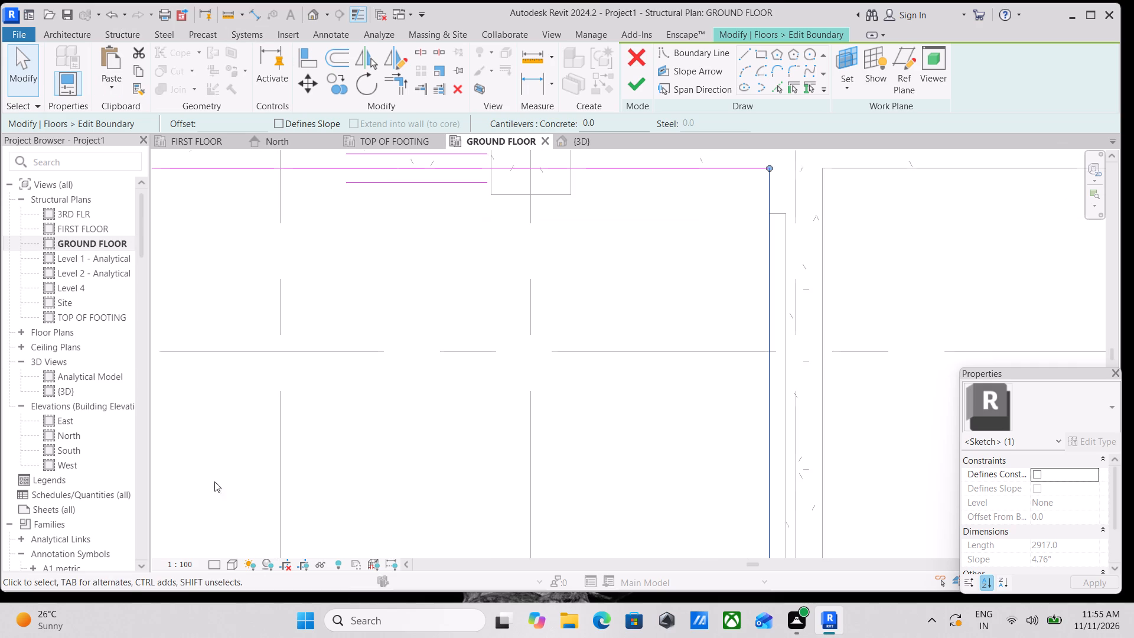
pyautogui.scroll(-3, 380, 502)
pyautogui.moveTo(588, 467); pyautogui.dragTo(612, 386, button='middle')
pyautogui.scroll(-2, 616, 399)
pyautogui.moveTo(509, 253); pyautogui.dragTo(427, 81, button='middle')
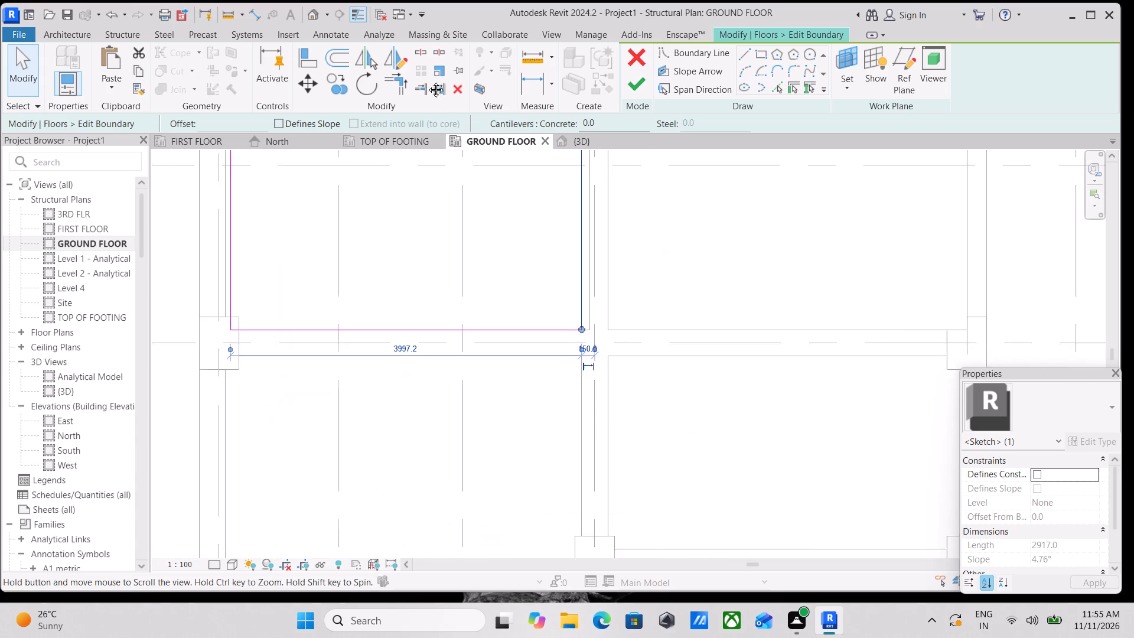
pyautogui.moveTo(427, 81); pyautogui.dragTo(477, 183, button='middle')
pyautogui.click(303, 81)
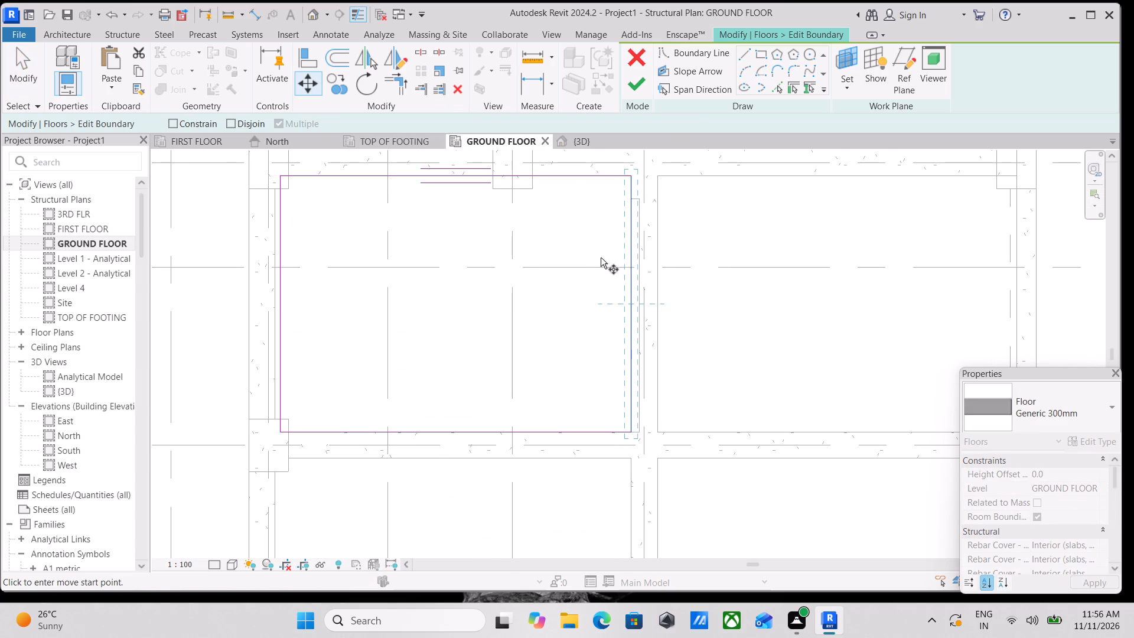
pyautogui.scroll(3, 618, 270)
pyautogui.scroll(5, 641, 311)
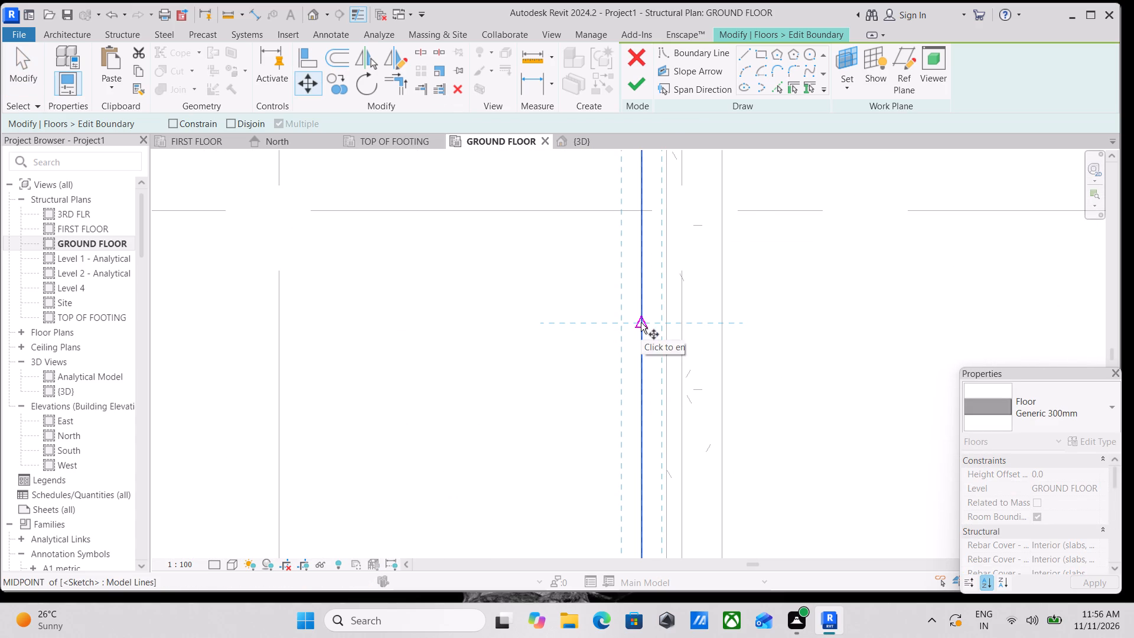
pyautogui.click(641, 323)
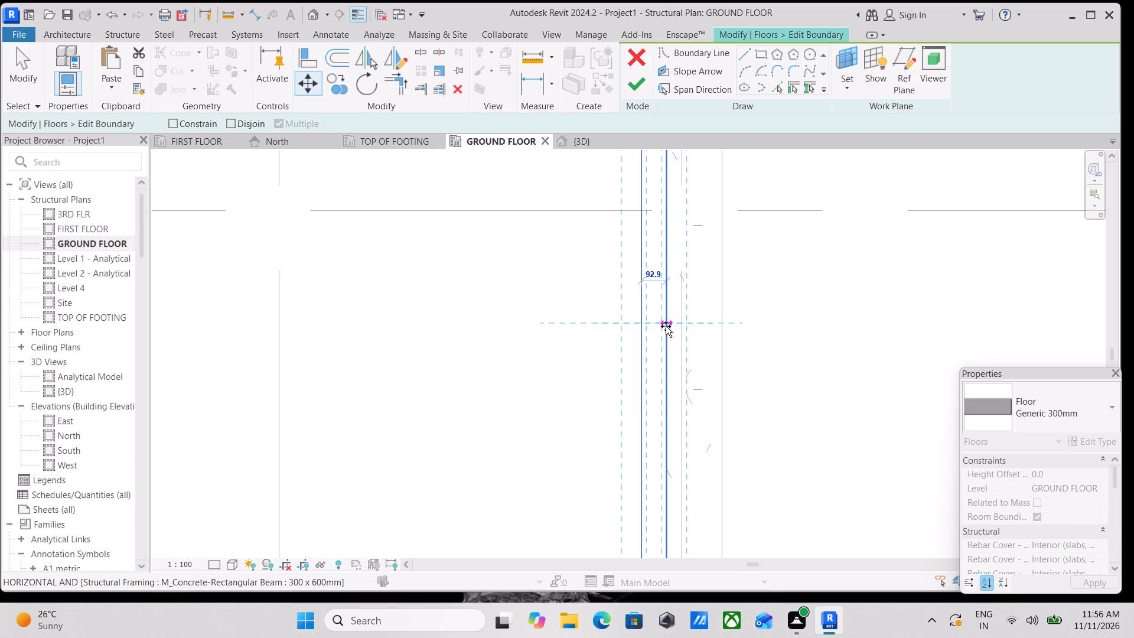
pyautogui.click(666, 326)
# Move the floor sketch's grid B edge about 57 mm outward to the inner face of the grid B beam.
pyautogui.scroll(-7, 666, 326)
pyautogui.moveTo(617, 312); pyautogui.dragTo(761, 366, button='middle')
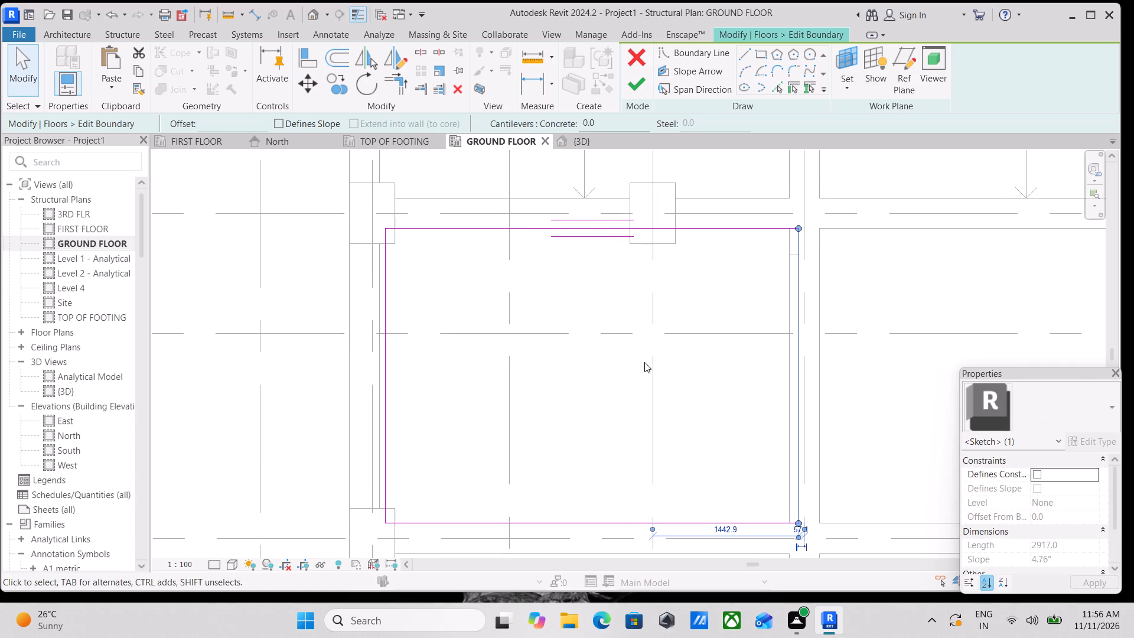
pyautogui.moveTo(644, 362); pyautogui.dragTo(693, 301, button='middle')
pyautogui.scroll(3, 627, 354)
pyautogui.scroll(-3, 444, 339)
pyautogui.moveTo(444, 339); pyautogui.dragTo(511, 480, button='middle')
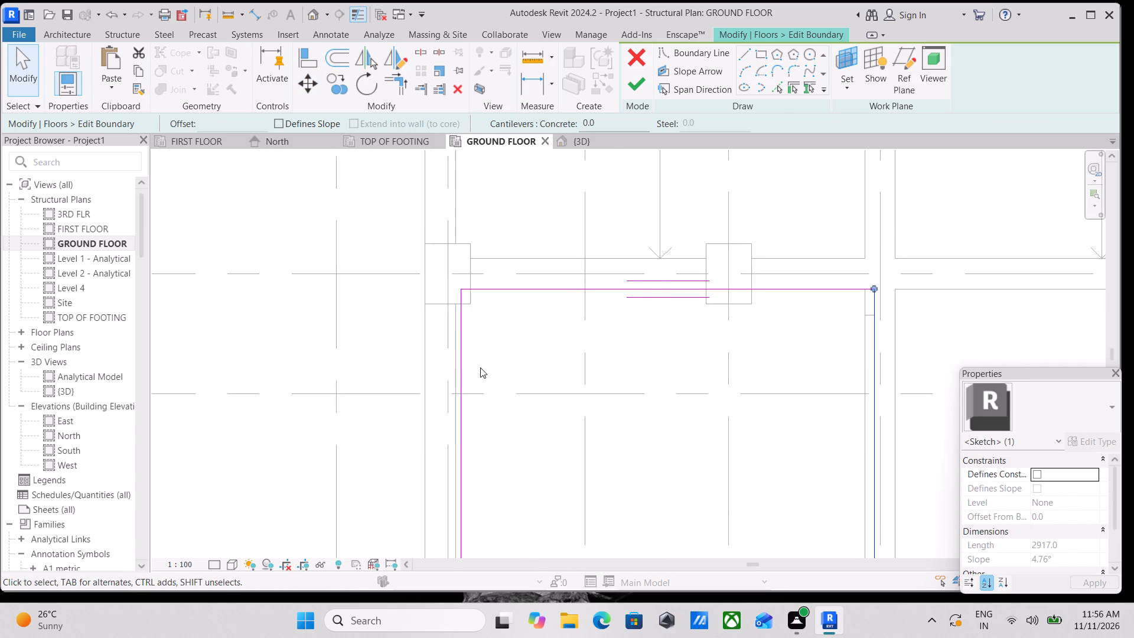
pyautogui.moveTo(483, 370); pyautogui.dragTo(498, 388, button='middle')
pyautogui.scroll(1, 498, 388)
pyautogui.click(468, 392)
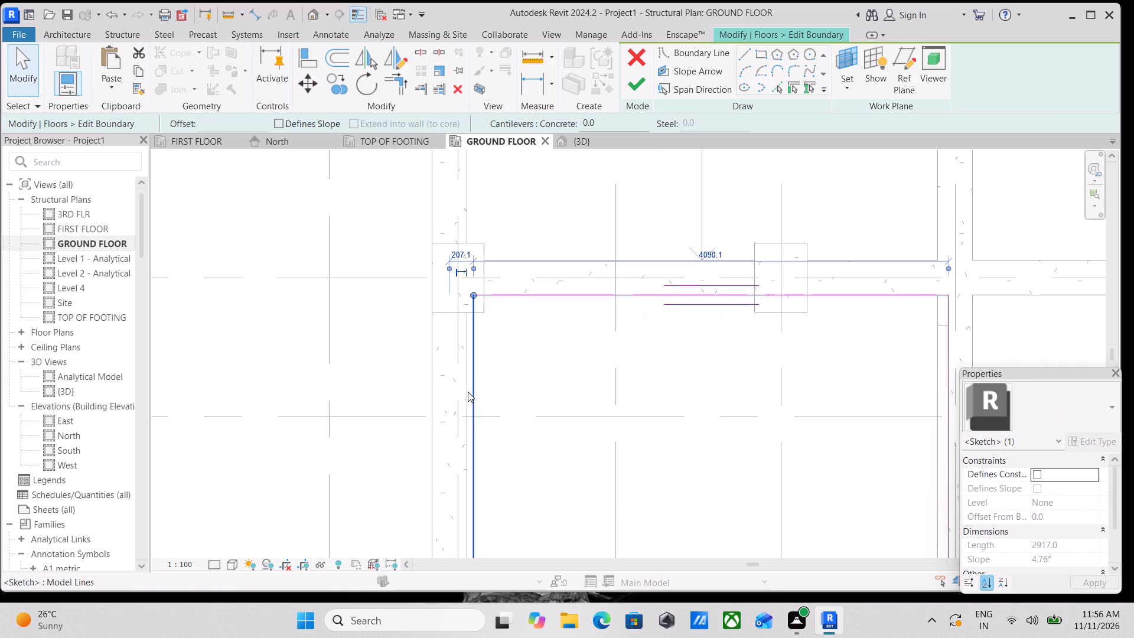
pyautogui.click(298, 82)
pyautogui.moveTo(488, 443); pyautogui.dragTo(496, 278, button='middle')
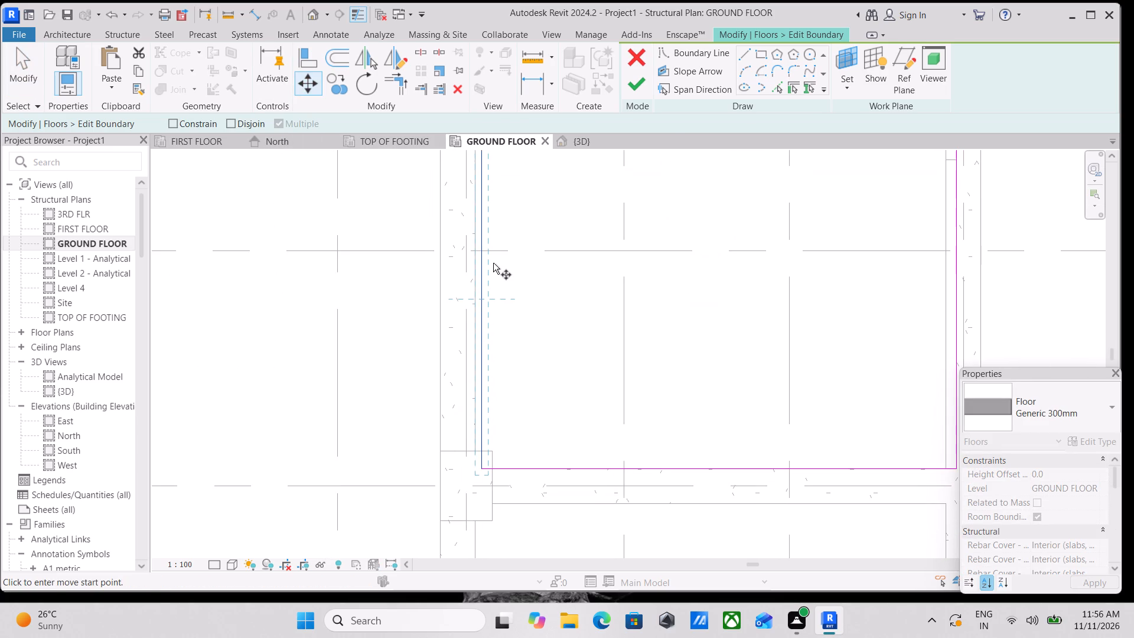
pyautogui.click(487, 305)
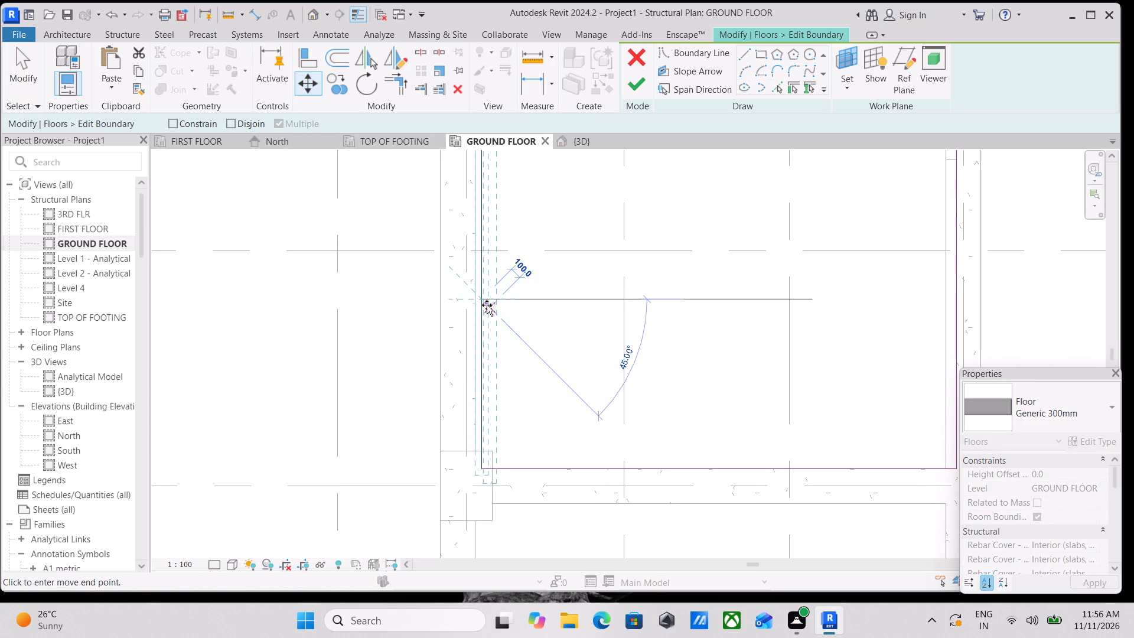
pyautogui.scroll(3, 487, 305)
pyautogui.click(472, 296)
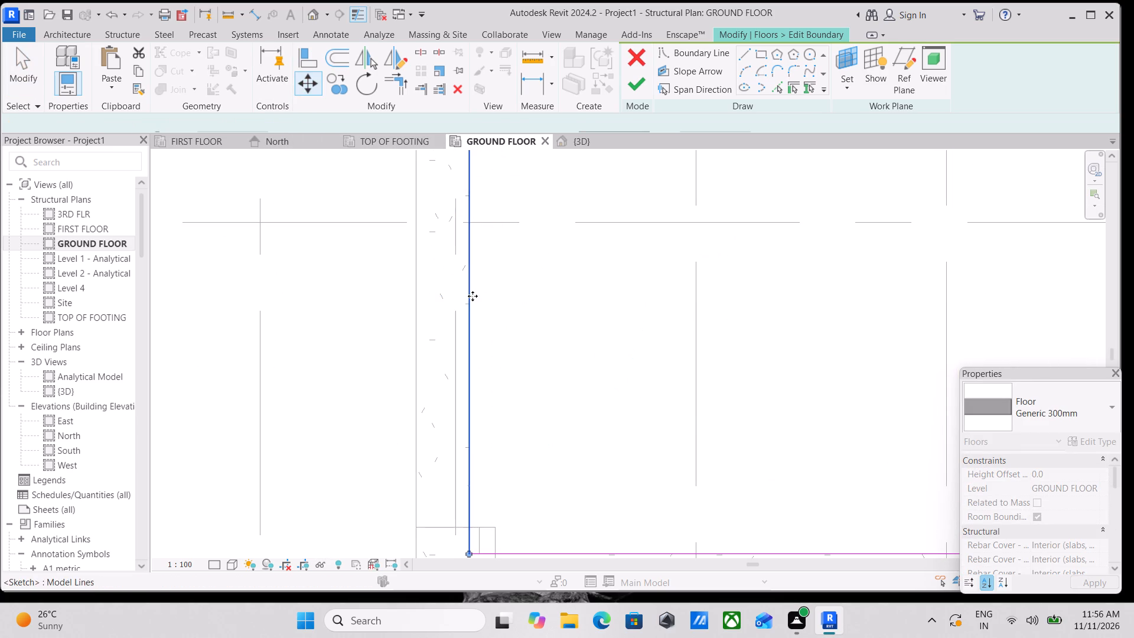
pyautogui.scroll(-7, 581, 297)
pyautogui.moveTo(688, 298); pyautogui.dragTo(636, 337, button='middle')
pyautogui.moveTo(672, 302); pyautogui.dragTo(649, 366, button='middle')
pyautogui.scroll(3, 660, 366)
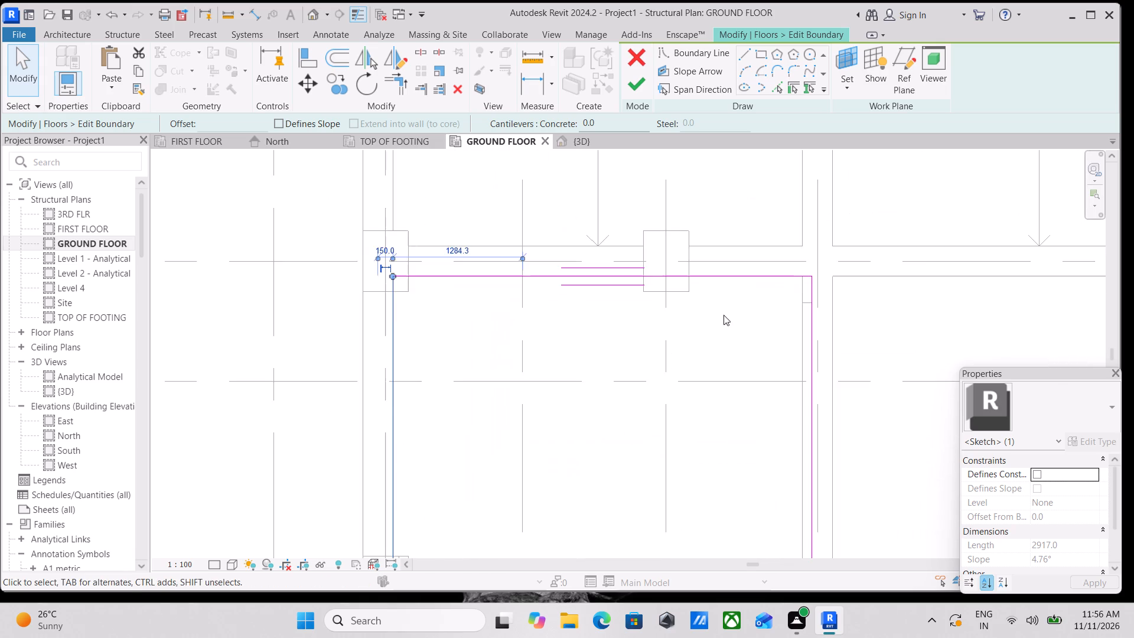
# Finish the boundary edit of the B-E floor between grids 2 and 4.
pyautogui.scroll(6, 770, 287)
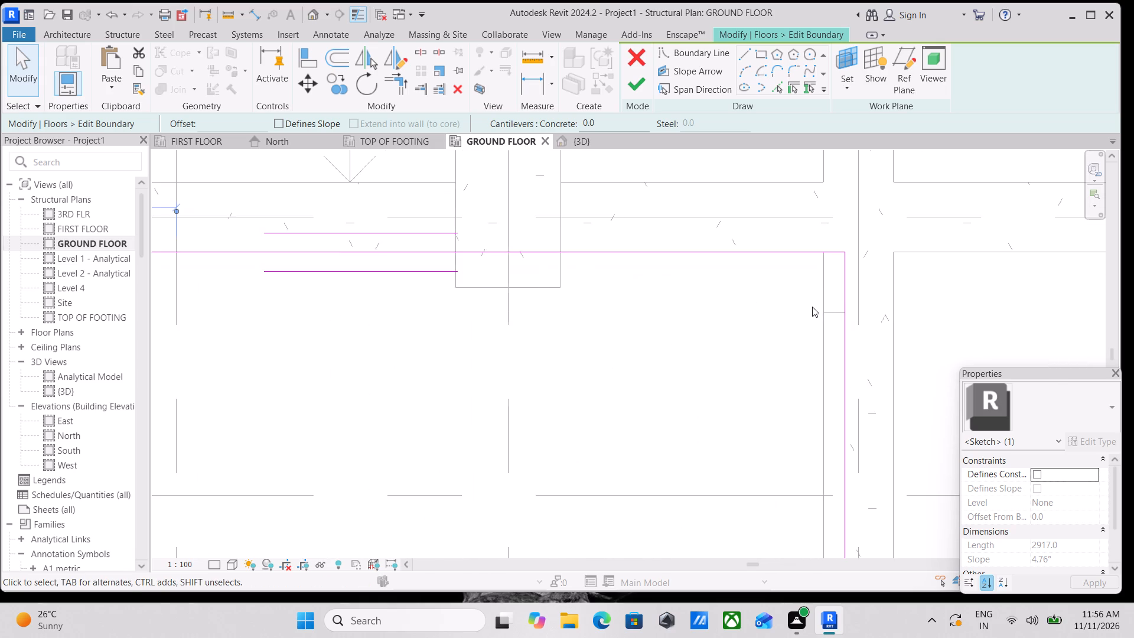
pyautogui.scroll(-3, 812, 307)
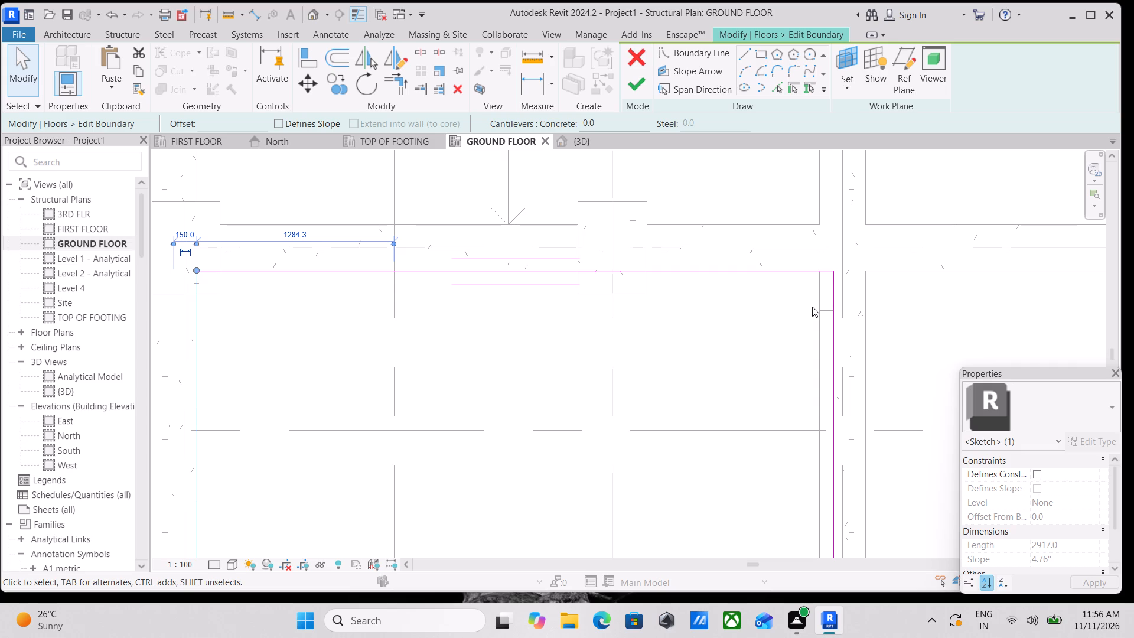
pyautogui.scroll(-4, 812, 307)
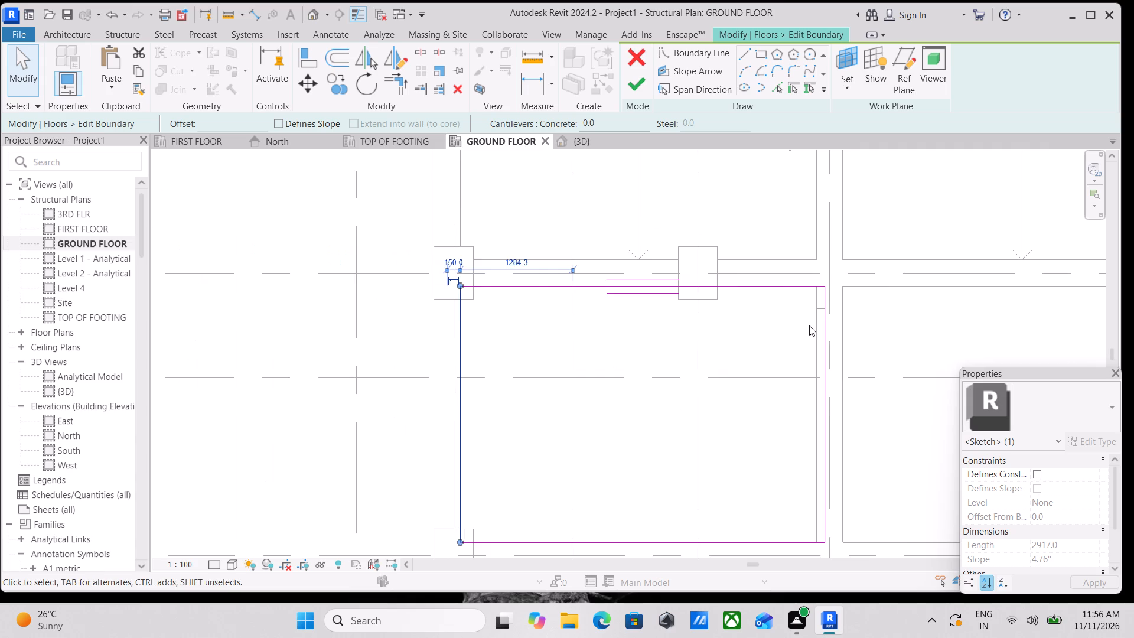
pyautogui.moveTo(807, 328); pyautogui.dragTo(816, 220, button='middle')
pyautogui.scroll(-2, 797, 314)
pyautogui.moveTo(797, 314); pyautogui.dragTo(812, 305, button='middle')
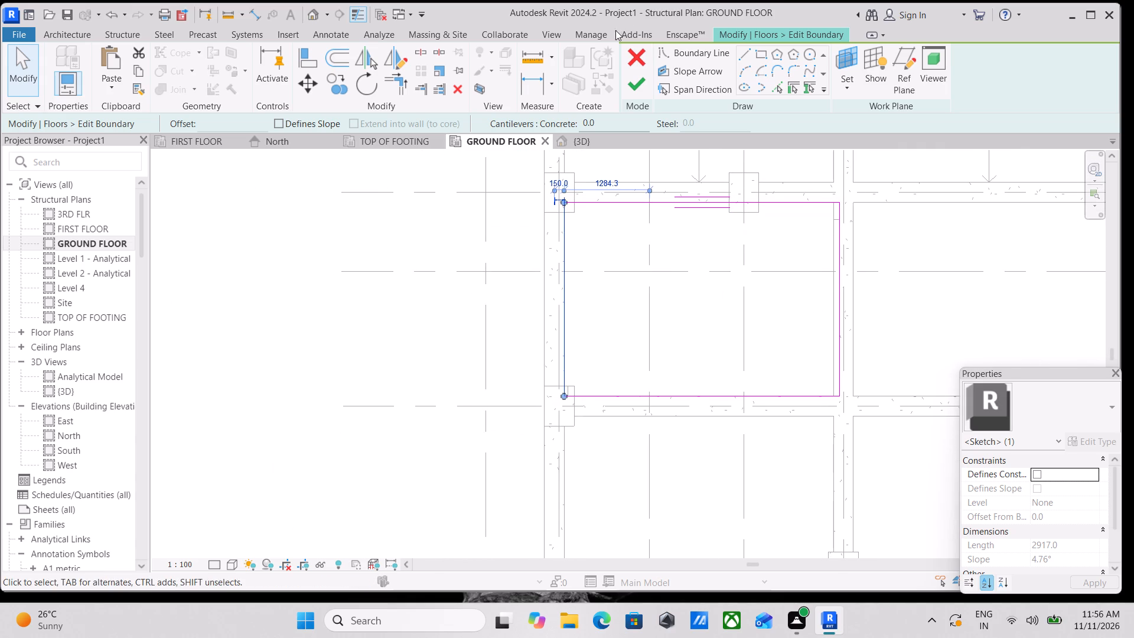
pyautogui.click(634, 76)
# Copy the B-E floor into the adjacent E-F bay between grids 2 and 4, from its upper edge midpoint to that bay's upper edge midpoint.
pyautogui.scroll(2, 663, 229)
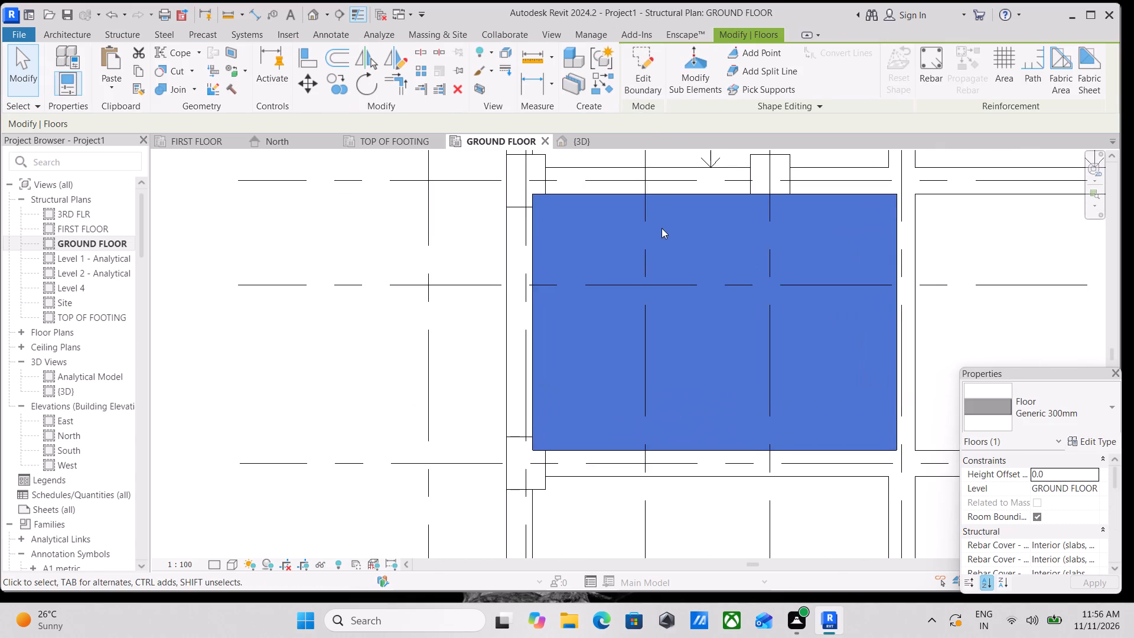
pyautogui.moveTo(650, 223); pyautogui.dragTo(599, 214, button='middle')
pyautogui.scroll(-3, 604, 217)
pyautogui.moveTo(602, 225); pyautogui.dragTo(510, 214, button='middle')
pyautogui.moveTo(558, 242); pyautogui.dragTo(525, 287, button='middle')
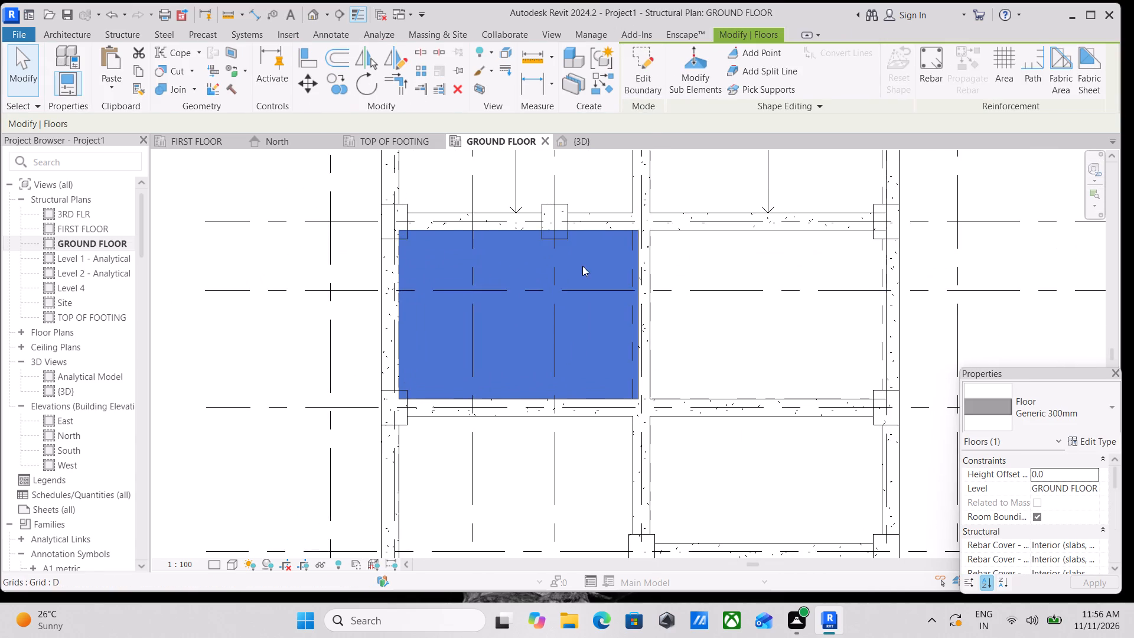
pyautogui.moveTo(571, 267); pyautogui.dragTo(518, 292, button='middle')
pyautogui.scroll(2, 517, 292)
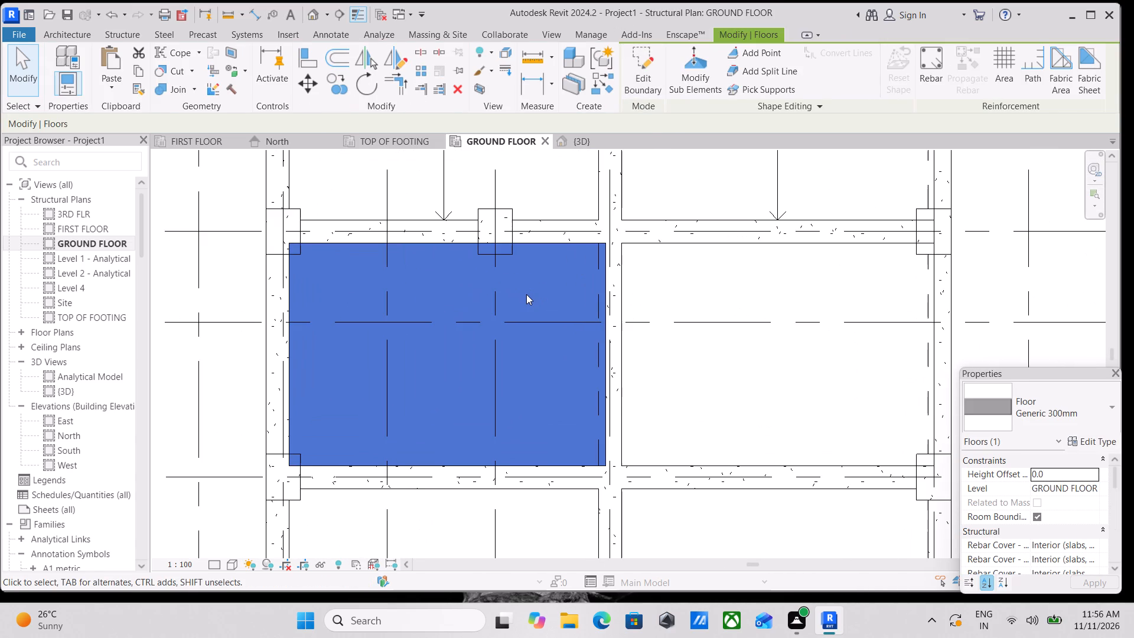
pyautogui.moveTo(526, 294); pyautogui.dragTo(539, 346, button='middle')
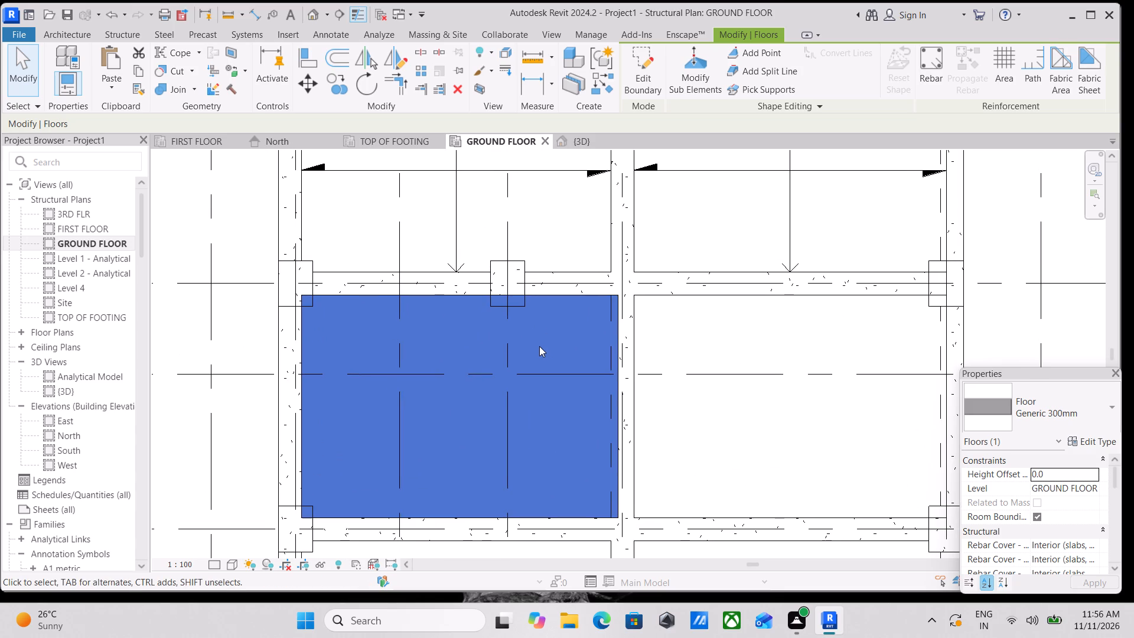
pyautogui.write('CO')
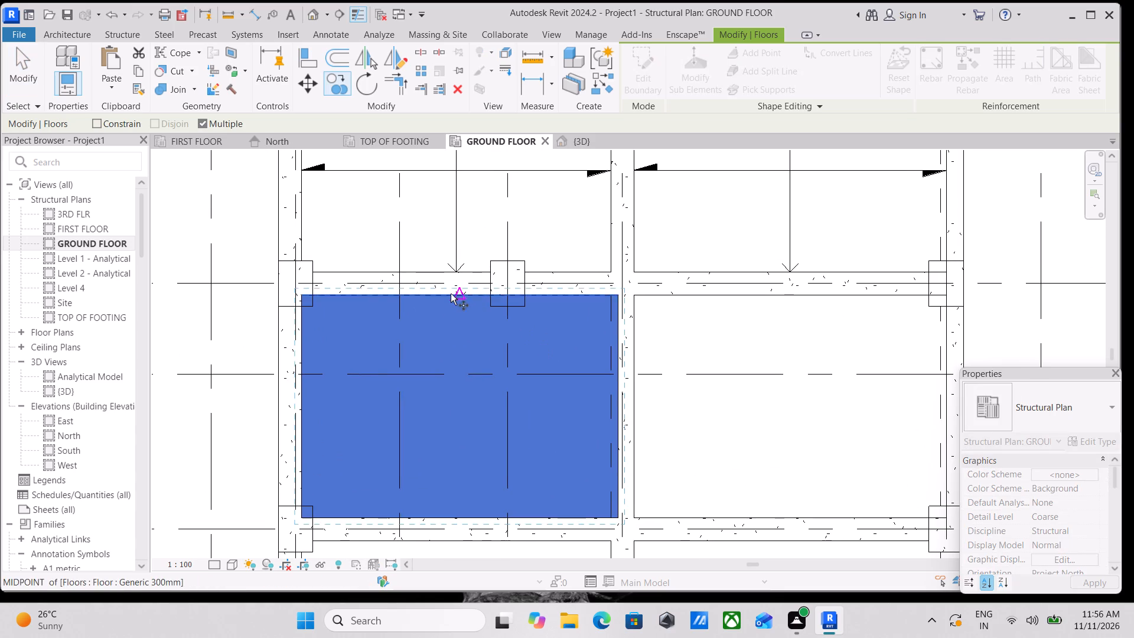
pyautogui.scroll(2, 434, 297)
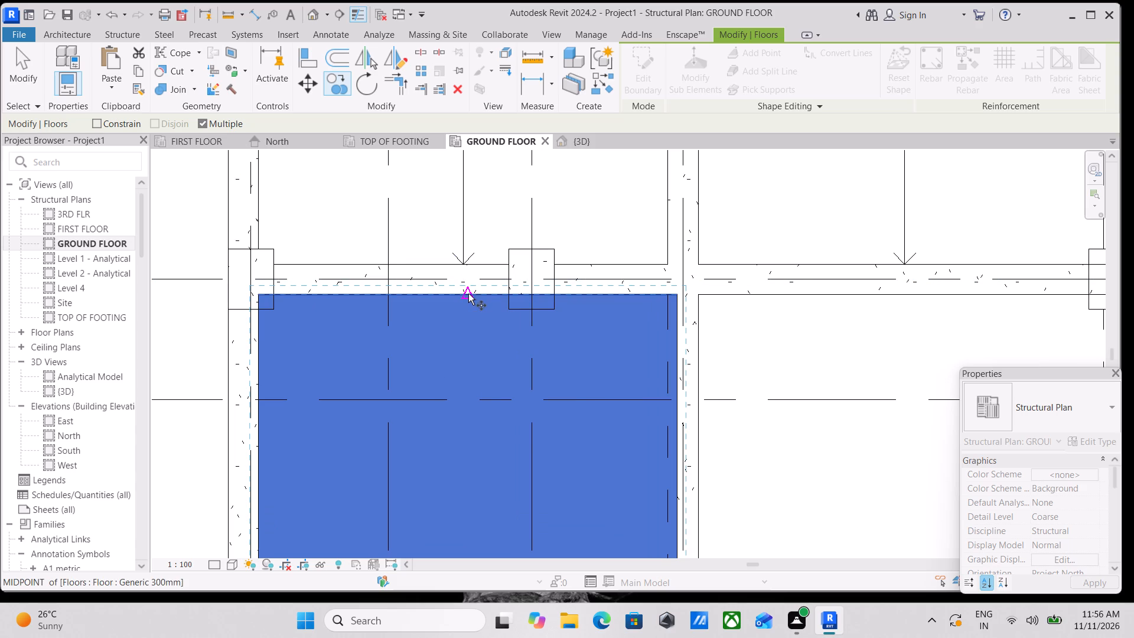
pyautogui.click(468, 293)
pyautogui.moveTo(643, 297); pyautogui.dragTo(497, 272, button='middle')
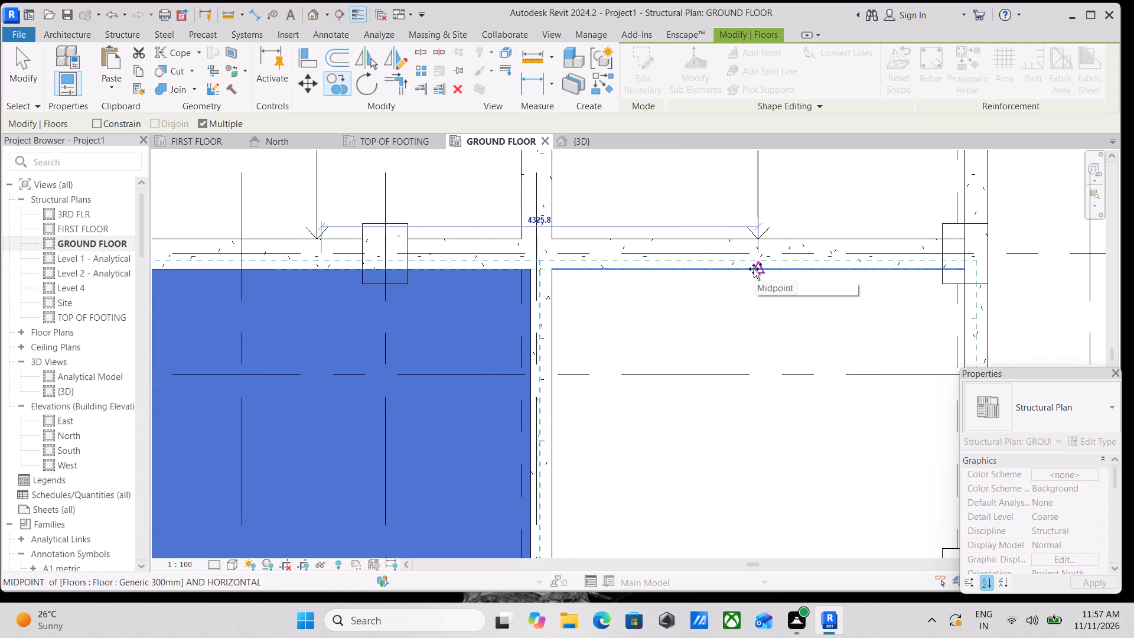
pyautogui.click(754, 268)
pyautogui.scroll(-2, 754, 268)
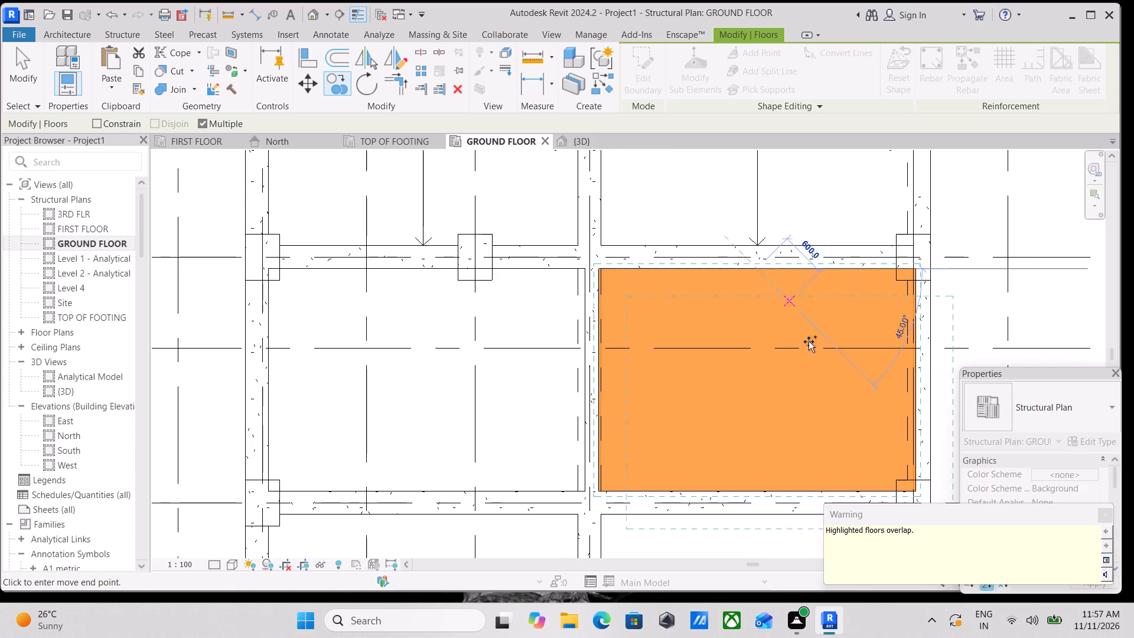
pyautogui.click(1112, 515)
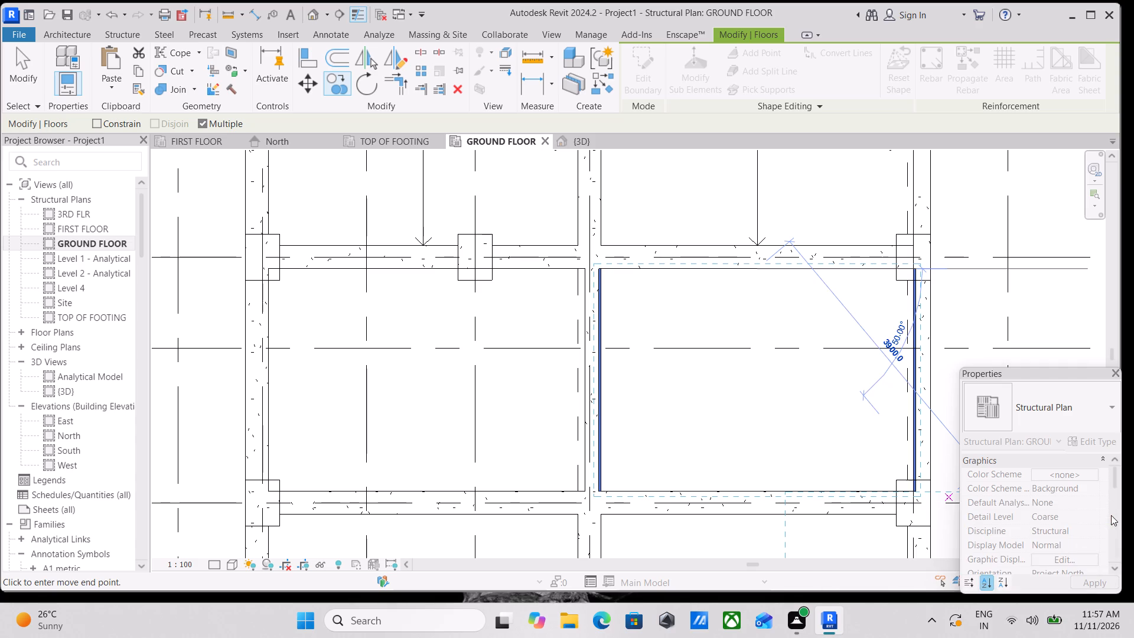
pyautogui.scroll(1, 654, 373)
pyautogui.press('Escape')
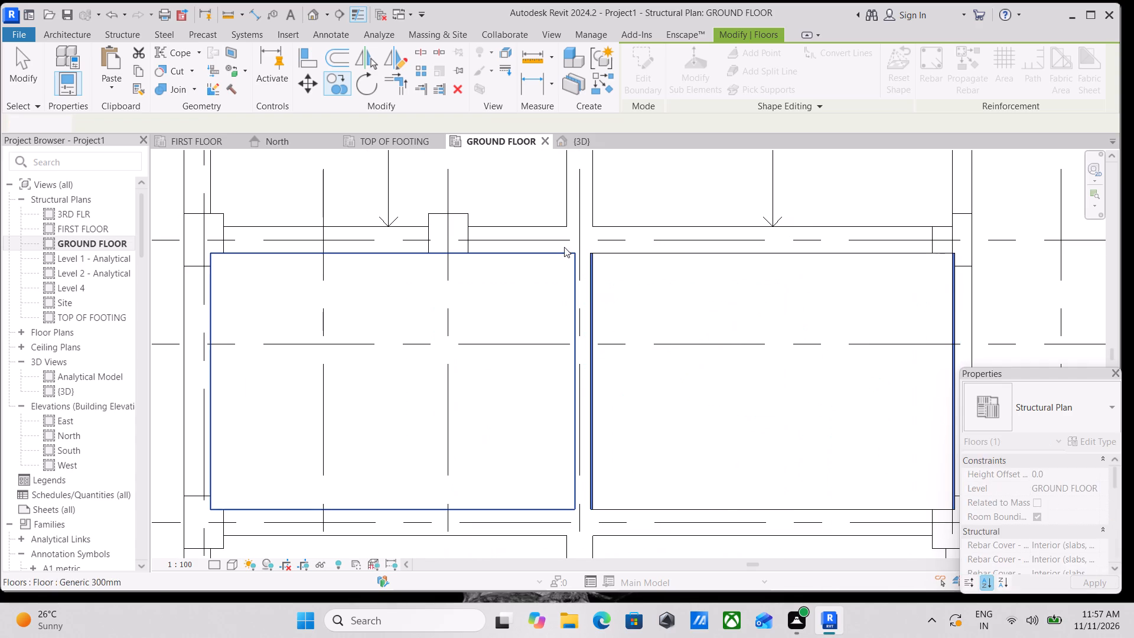
pyautogui.press('Escape')
# Examine the edges of the E-F floor between grids 2 and 4 against the surrounding beams.
pyautogui.click(601, 264)
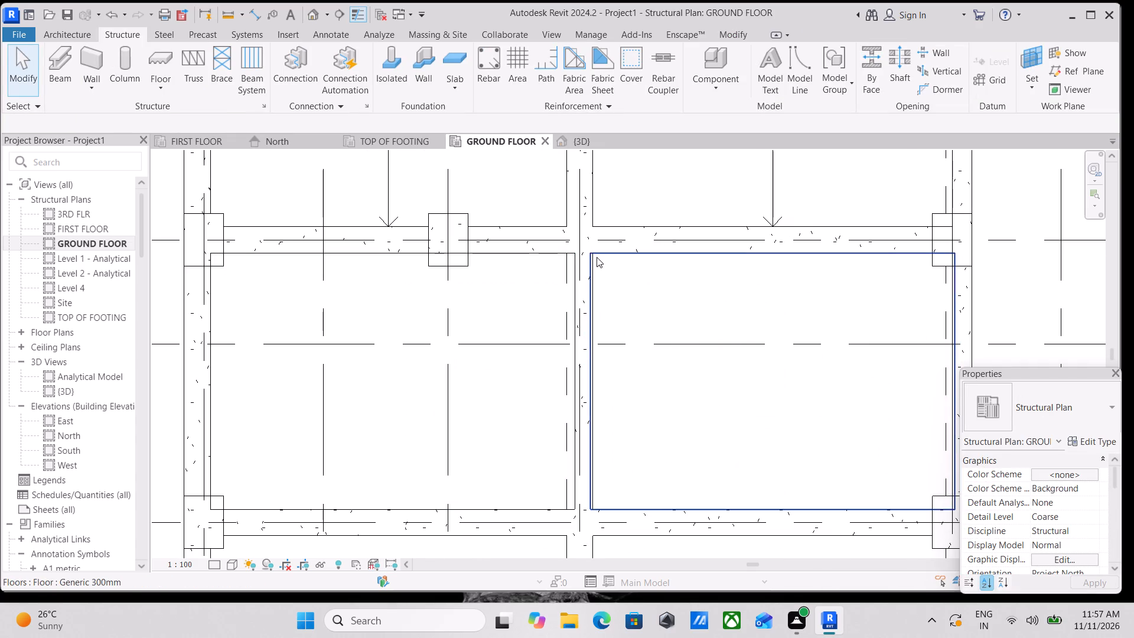
pyautogui.click(597, 257)
pyautogui.scroll(-2, 657, 286)
pyautogui.moveTo(657, 286); pyautogui.dragTo(647, 308, button='middle')
pyautogui.press('Escape')
pyautogui.click(734, 286)
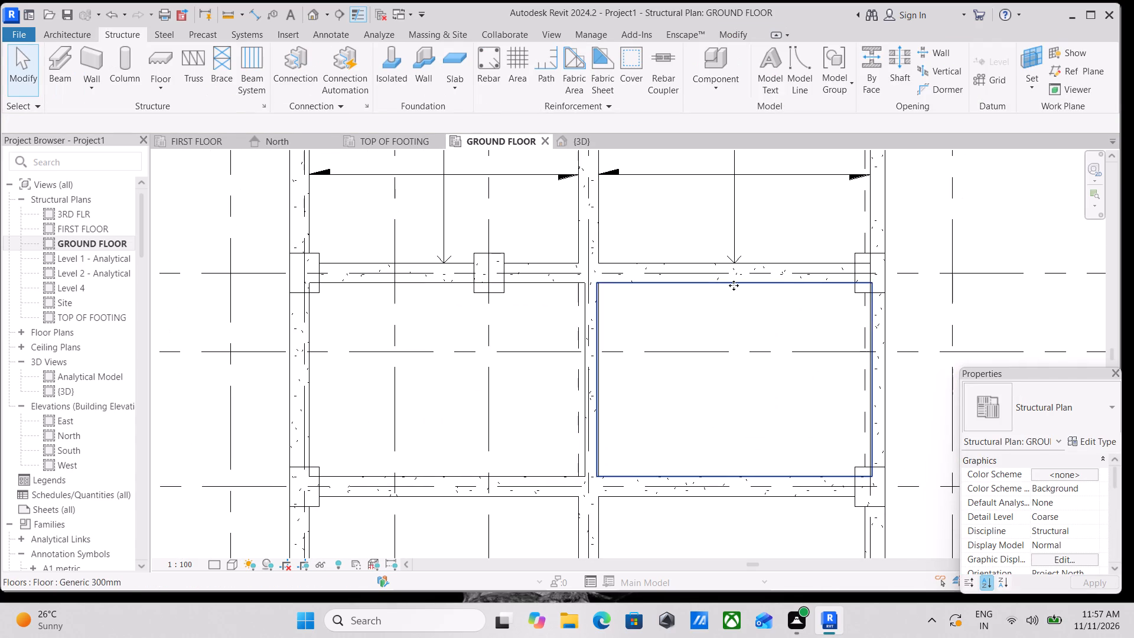
pyautogui.scroll(2, 778, 334)
pyautogui.press('Escape')
pyautogui.scroll(-3, 778, 334)
pyautogui.moveTo(778, 334); pyautogui.dragTo(767, 326, button='middle')
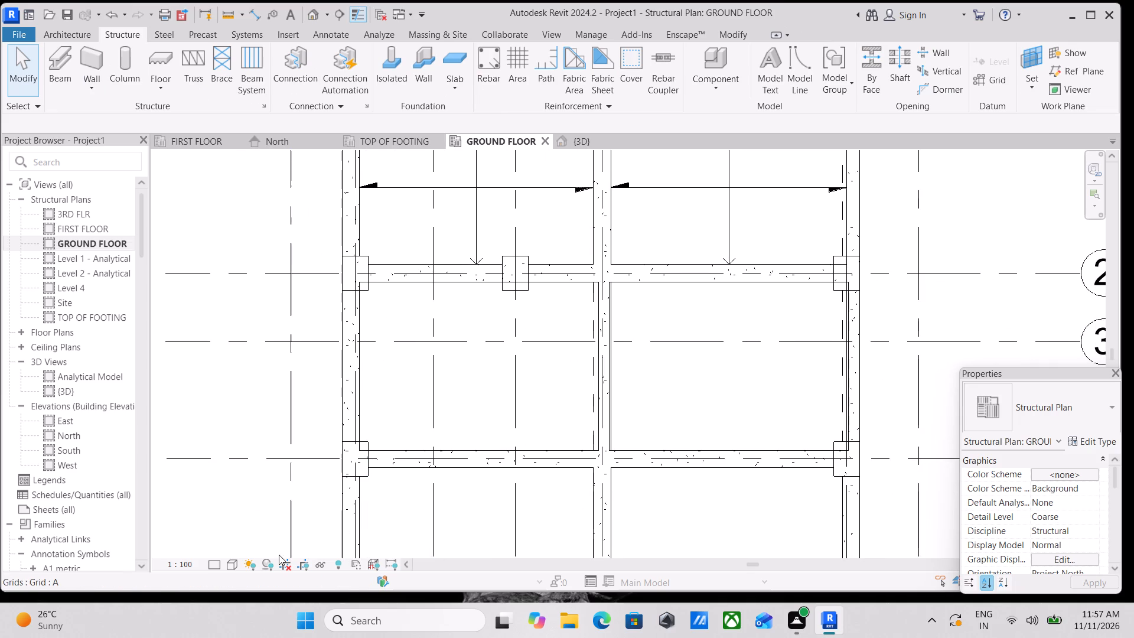
# Set the GROUND FLOOR plan's visual style to Shaded.
pyautogui.click(227, 562)
pyautogui.click(253, 506)
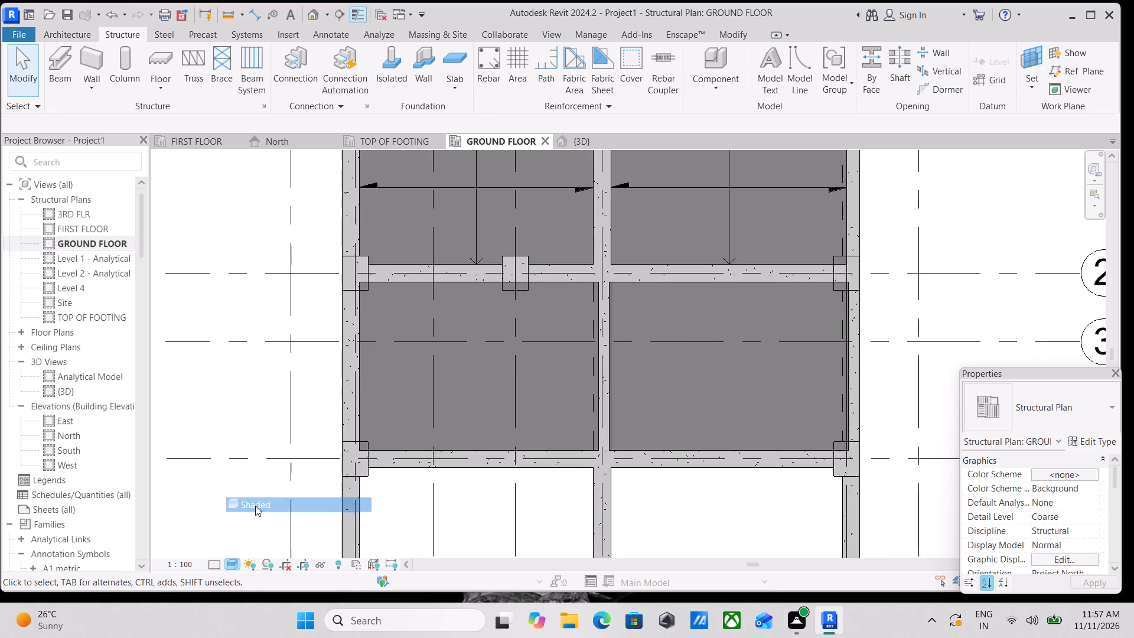
# Inspect the shaded floors between grids 1 and 4 and the bays below grid 4 for coverage and fit.
pyautogui.scroll(-1, 684, 340)
pyautogui.moveTo(684, 340); pyautogui.dragTo(677, 402, button='middle')
pyautogui.scroll(2, 627, 350)
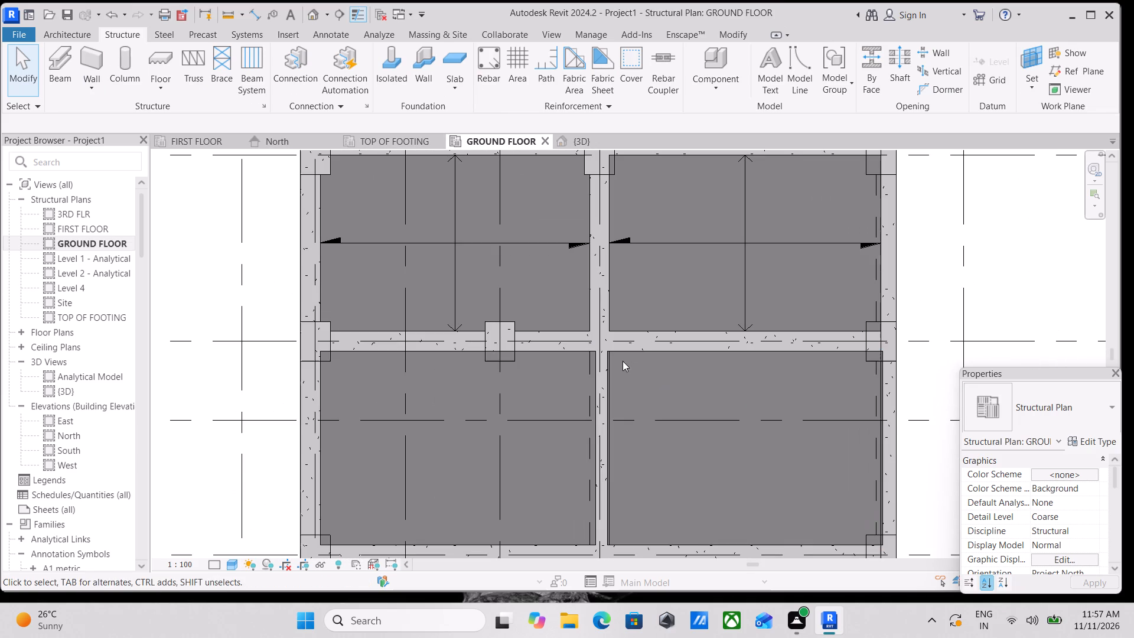
pyautogui.click(623, 361)
pyautogui.click(614, 352)
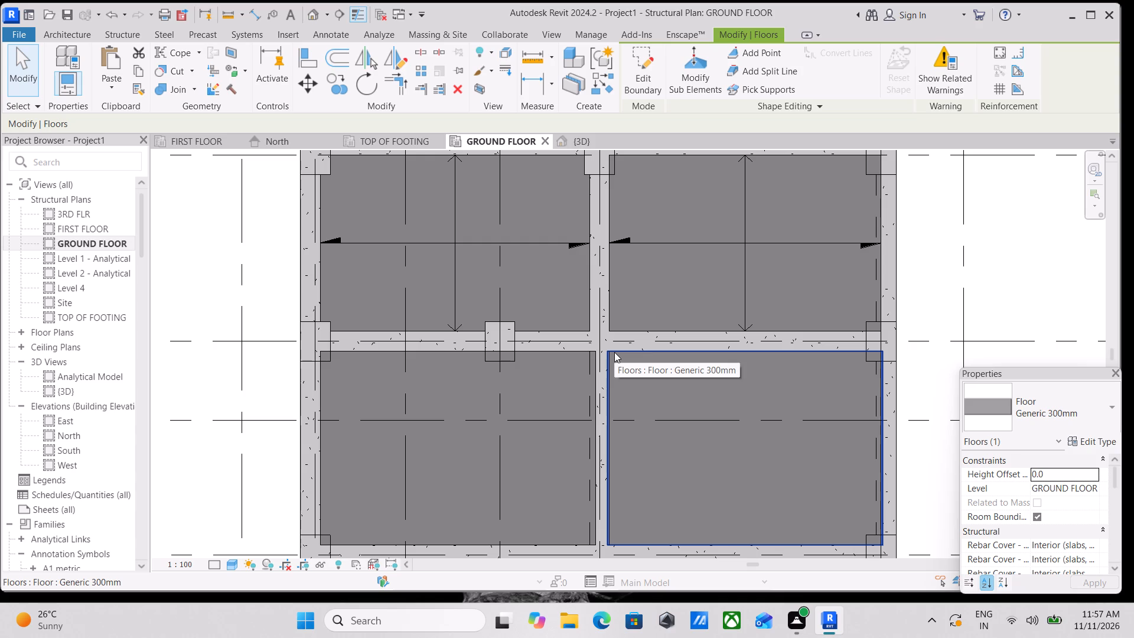
pyautogui.scroll(-2, 614, 352)
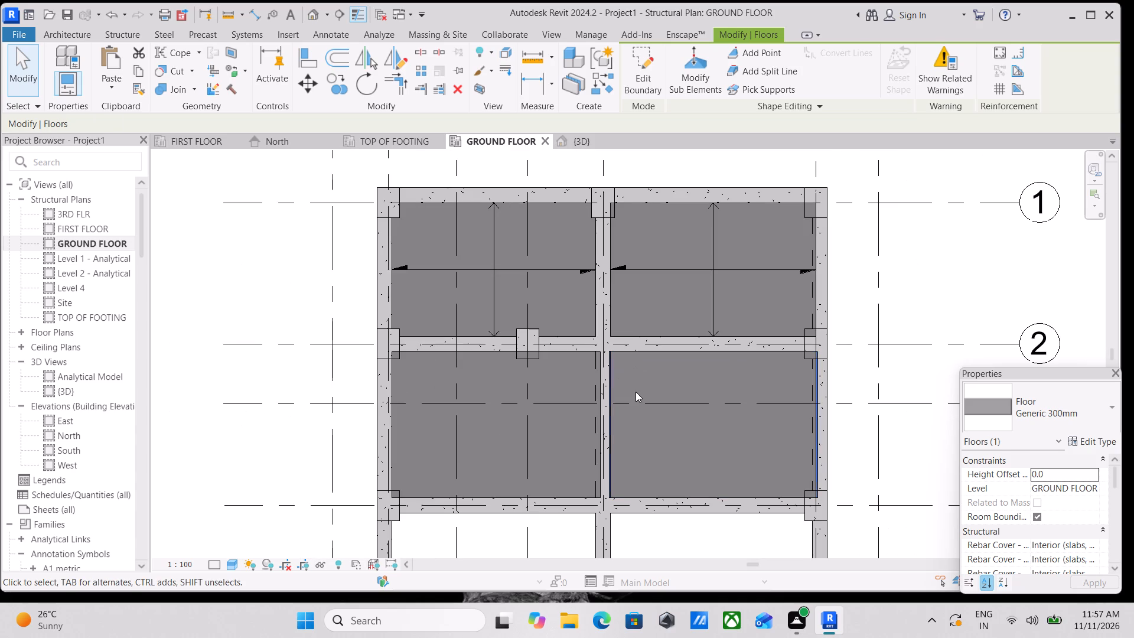
pyautogui.press('Escape')
pyautogui.scroll(-2, 636, 392)
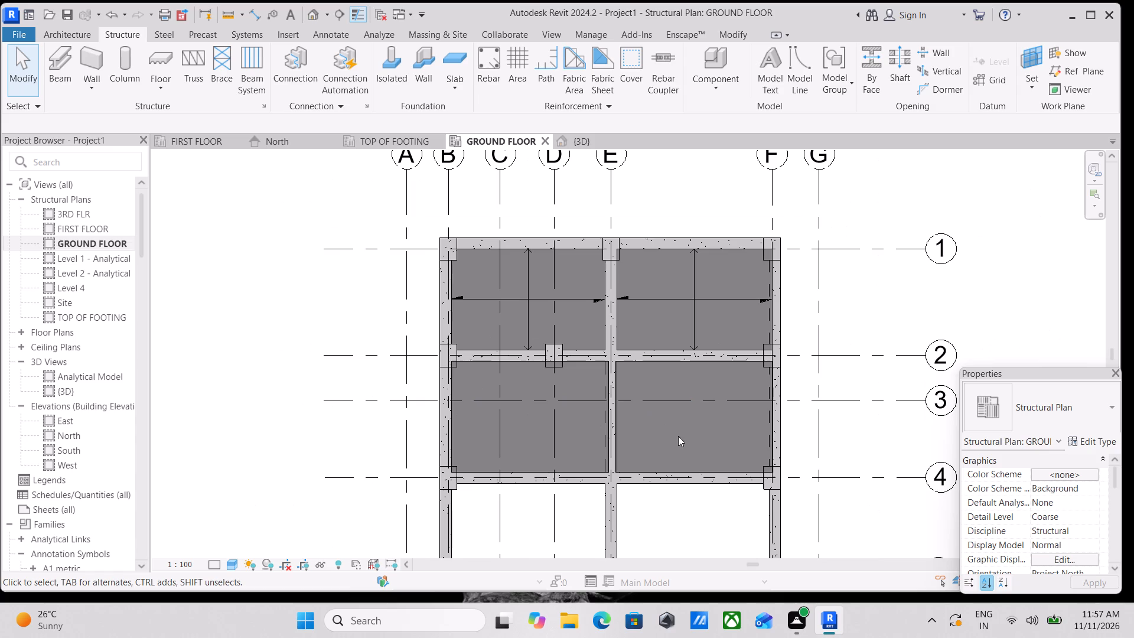
pyautogui.keyDown('shift'); pyautogui.moveTo(703, 463); pyautogui.dragTo(645, 338, button='middle'); pyautogui.keyUp('shift')
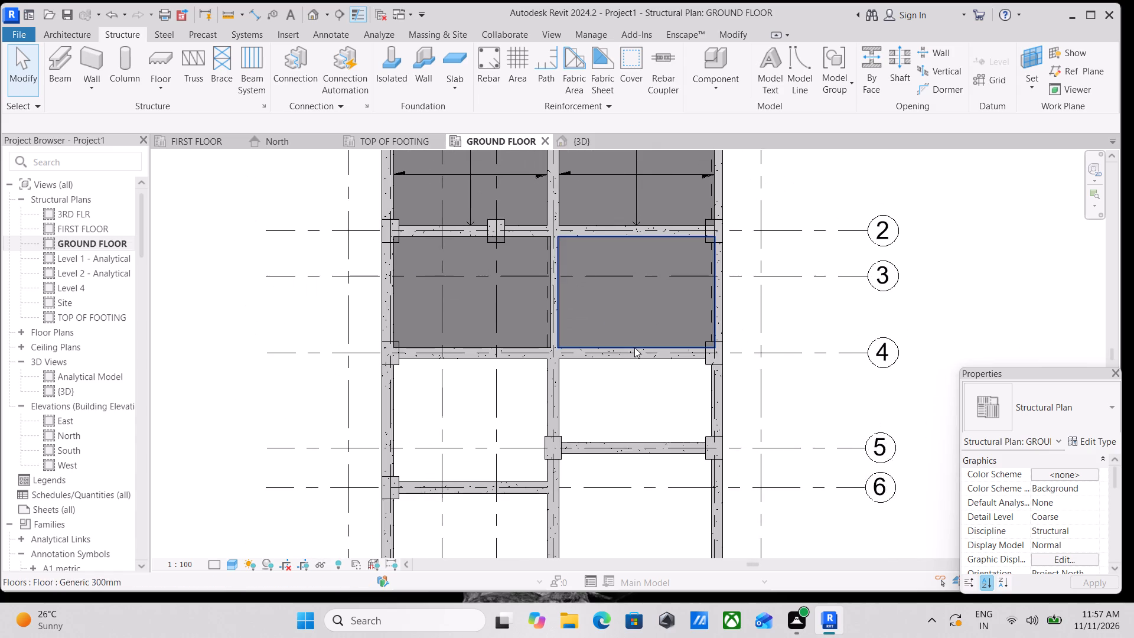
# In the 3D view, delete one of the overlapping Generic 300mm floors in the E-F bay between grids 2 and 4.
pyautogui.click(572, 145)
pyautogui.keyDown('shift'); pyautogui.moveTo(633, 432); pyautogui.dragTo(598, 379, button='middle'); pyautogui.keyUp('shift')
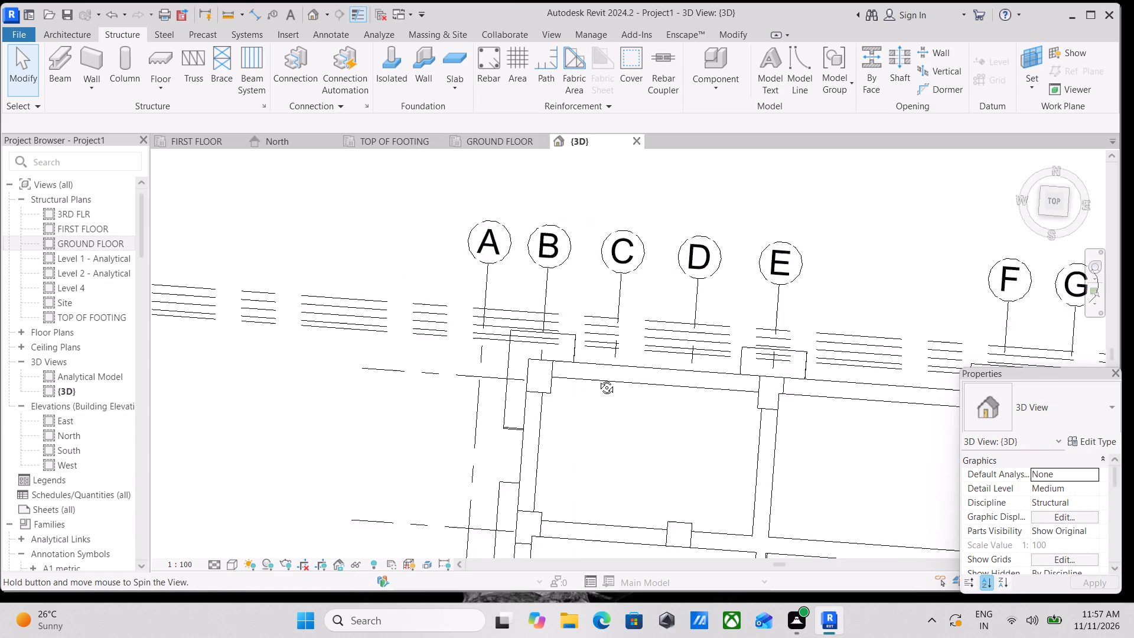
pyautogui.keyDown('shift'); pyautogui.moveTo(598, 379); pyautogui.dragTo(451, 224, button='middle'); pyautogui.keyUp('shift')
pyautogui.scroll(-1, 611, 489)
pyautogui.moveTo(592, 470); pyautogui.dragTo(554, 187, button='middle')
pyautogui.scroll(-4, 592, 493)
pyautogui.moveTo(587, 480); pyautogui.dragTo(566, 281, button='middle')
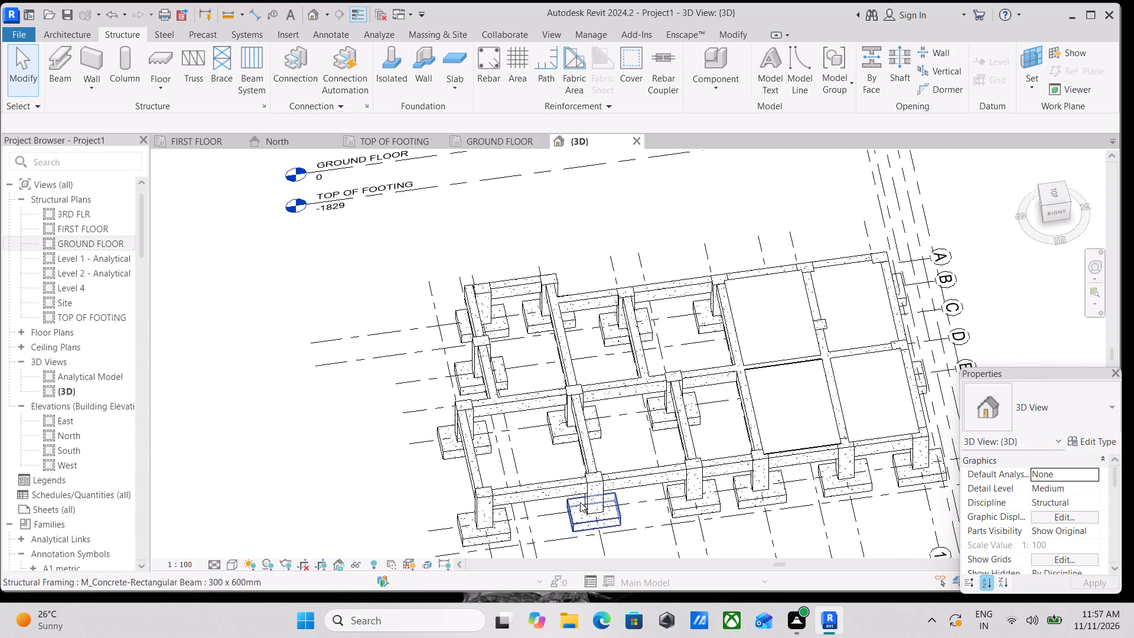
pyautogui.moveTo(578, 494); pyautogui.dragTo(576, 435, button='middle')
pyautogui.scroll(9, 779, 348)
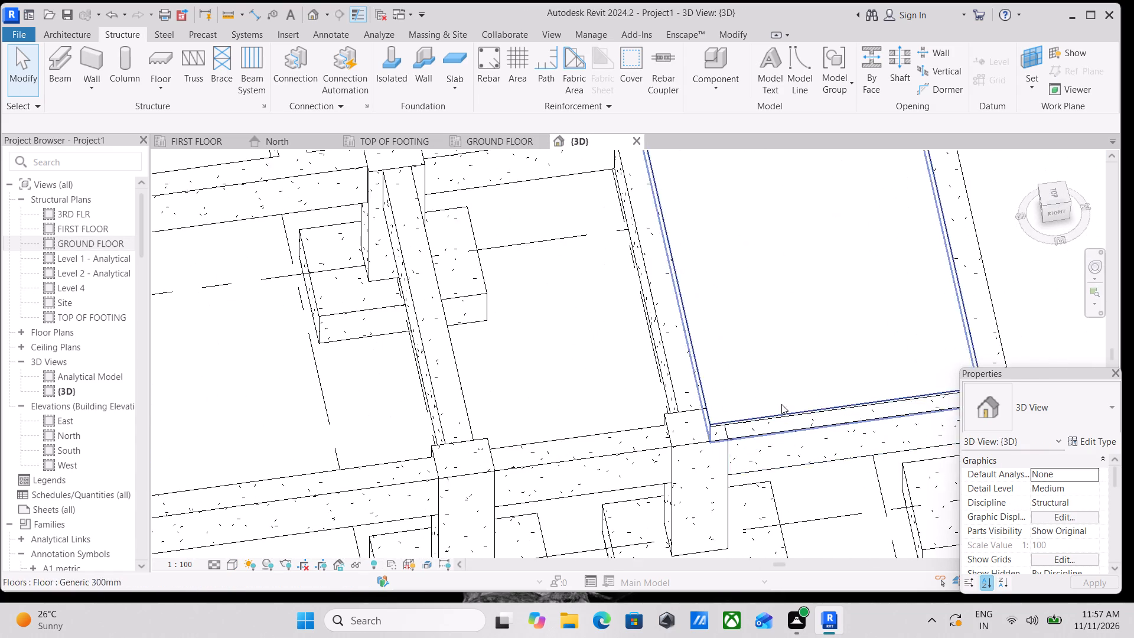
pyautogui.moveTo(772, 395); pyautogui.dragTo(744, 369, button='middle')
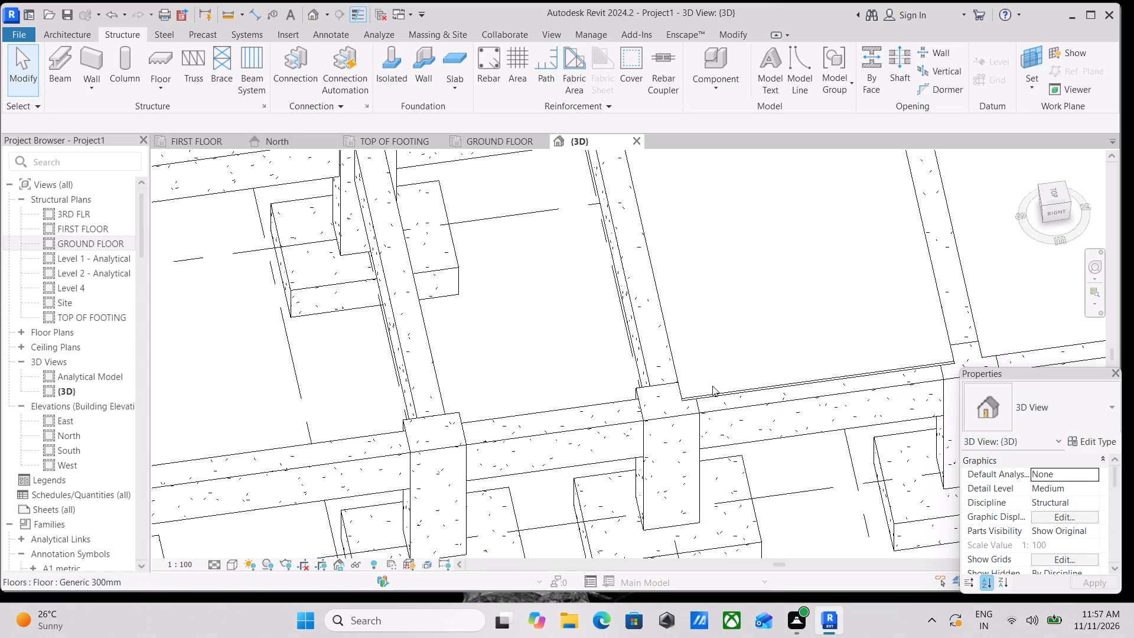
pyautogui.click(711, 388)
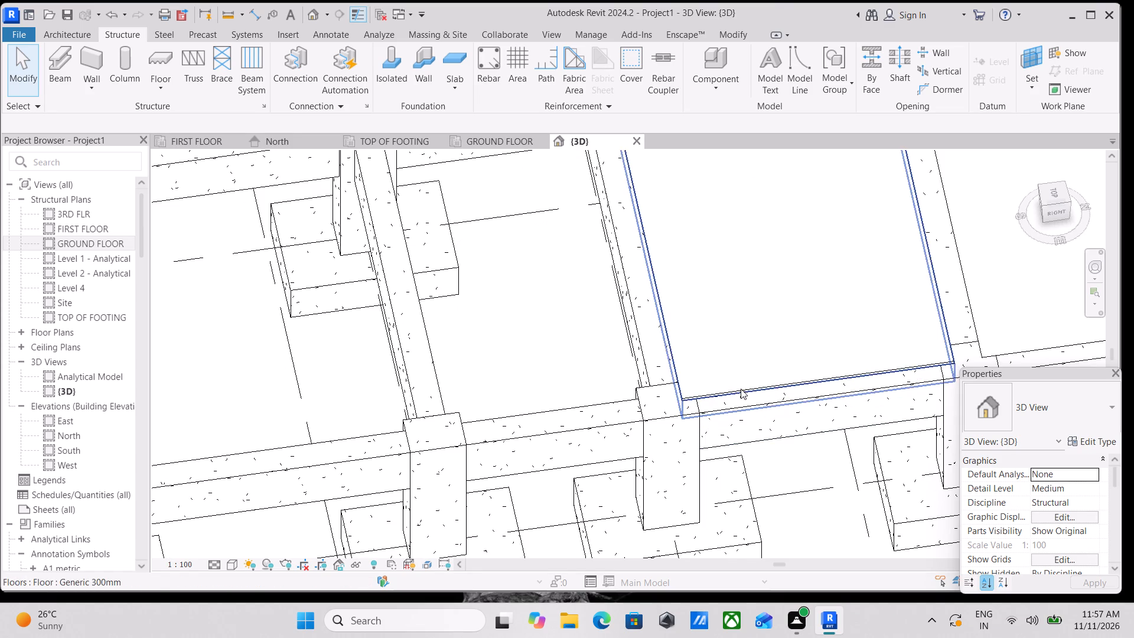
pyautogui.moveTo(741, 391); pyautogui.dragTo(742, 484, button='middle')
pyautogui.click(652, 342)
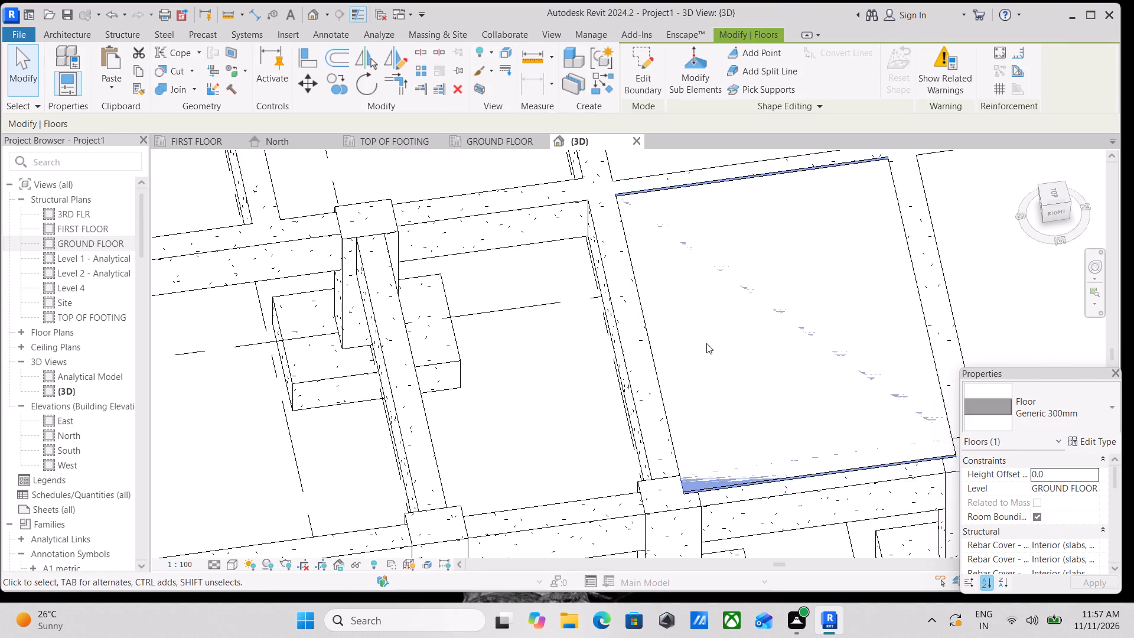
pyautogui.scroll(-4, 708, 343)
pyautogui.rightClick(702, 362)
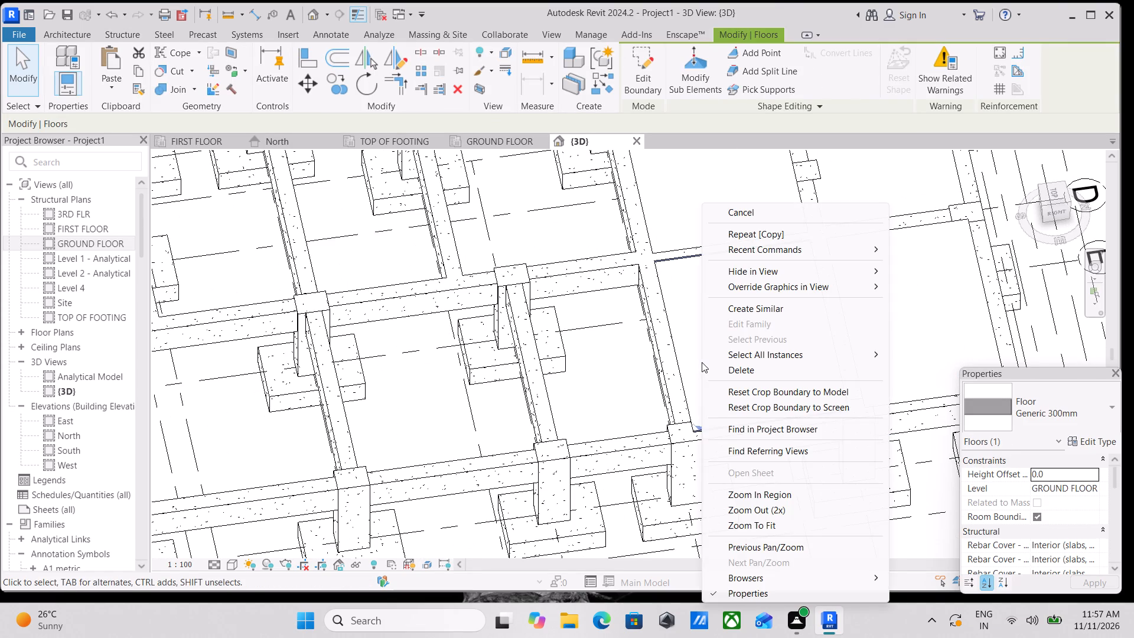
pyautogui.click(723, 373)
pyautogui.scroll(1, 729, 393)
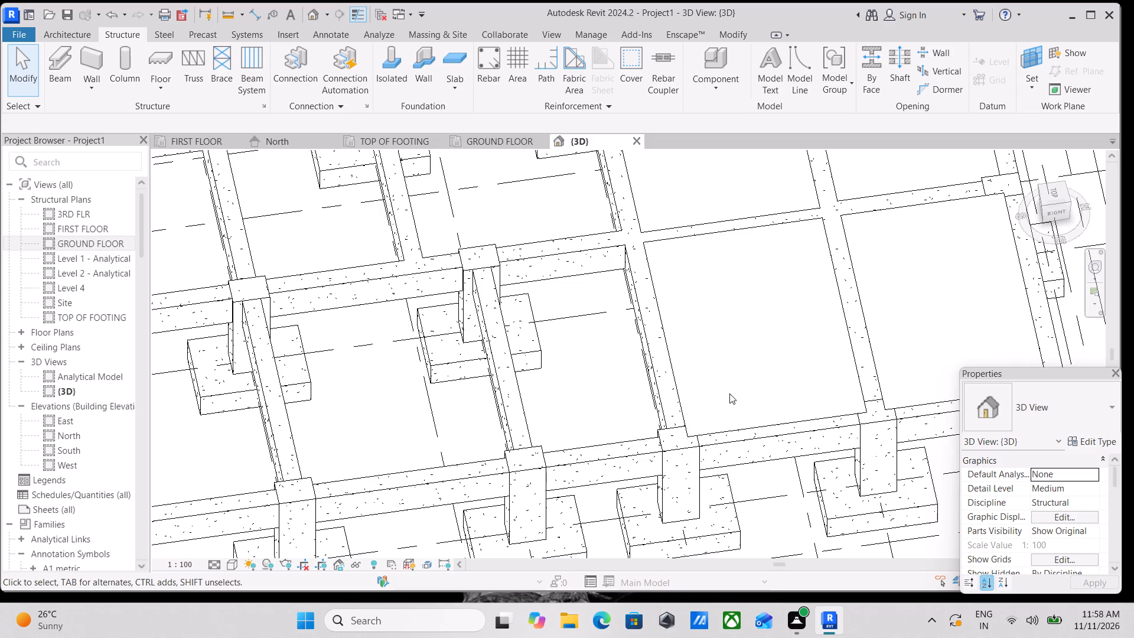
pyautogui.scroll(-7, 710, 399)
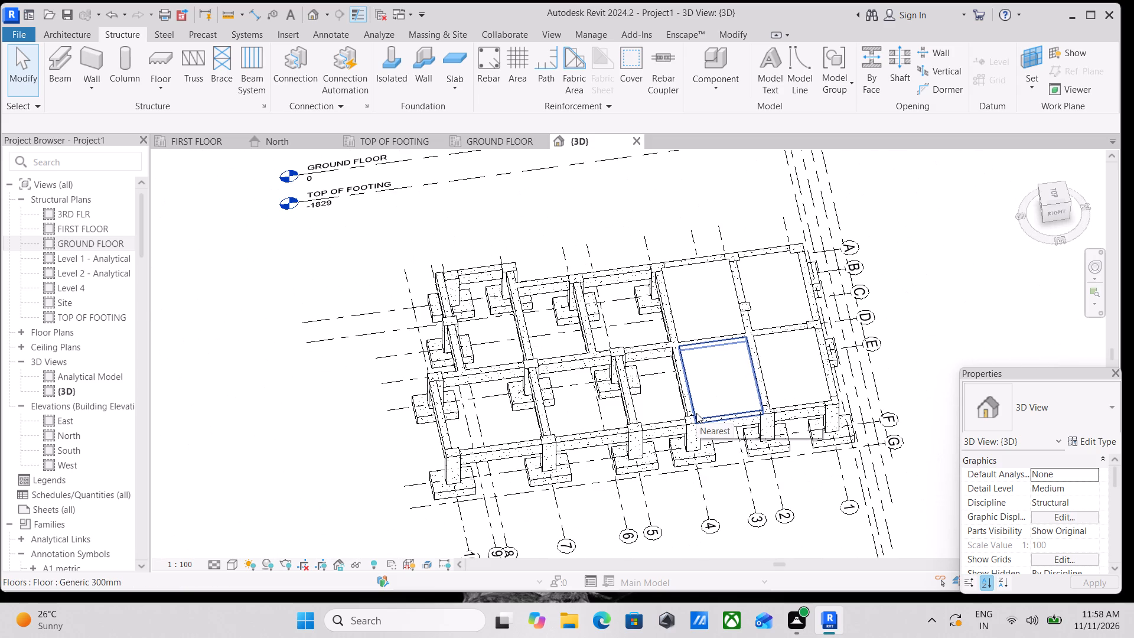
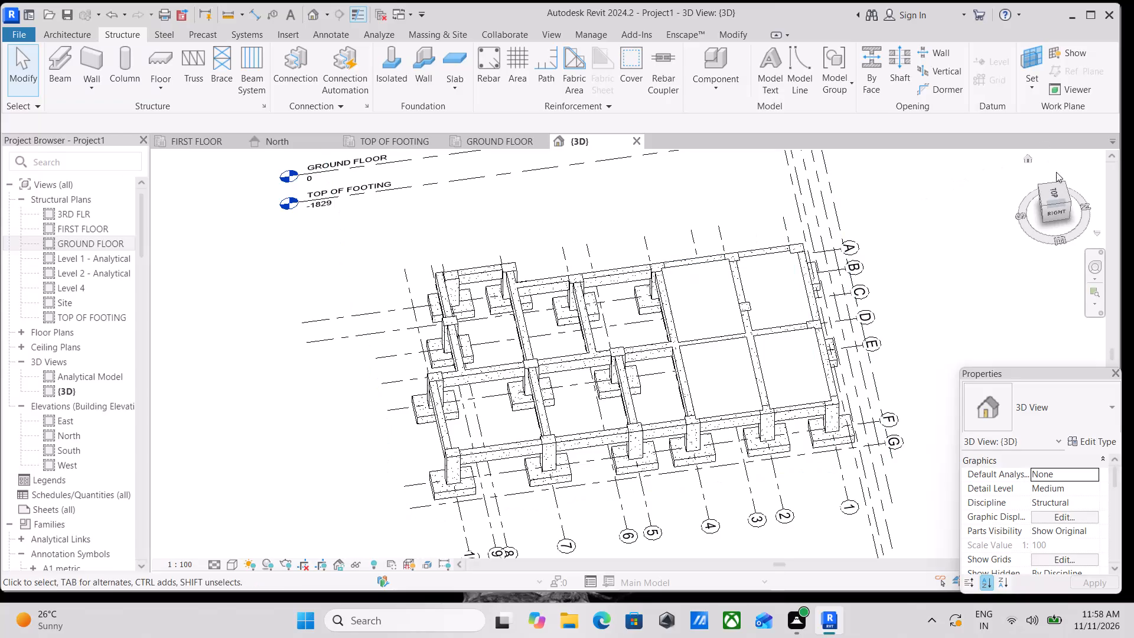
# Open the GROUND FLOOR structural plan.
pyautogui.click(1045, 189)
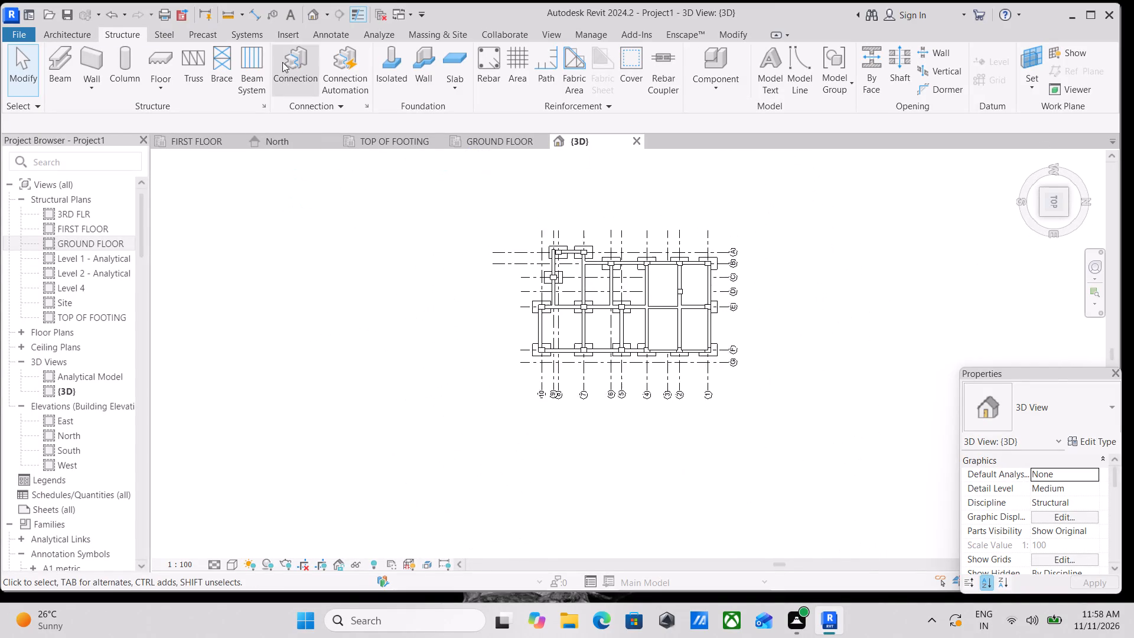
pyautogui.click(475, 135)
pyautogui.scroll(-3, 584, 411)
pyautogui.moveTo(594, 438); pyautogui.dragTo(609, 367, button='middle')
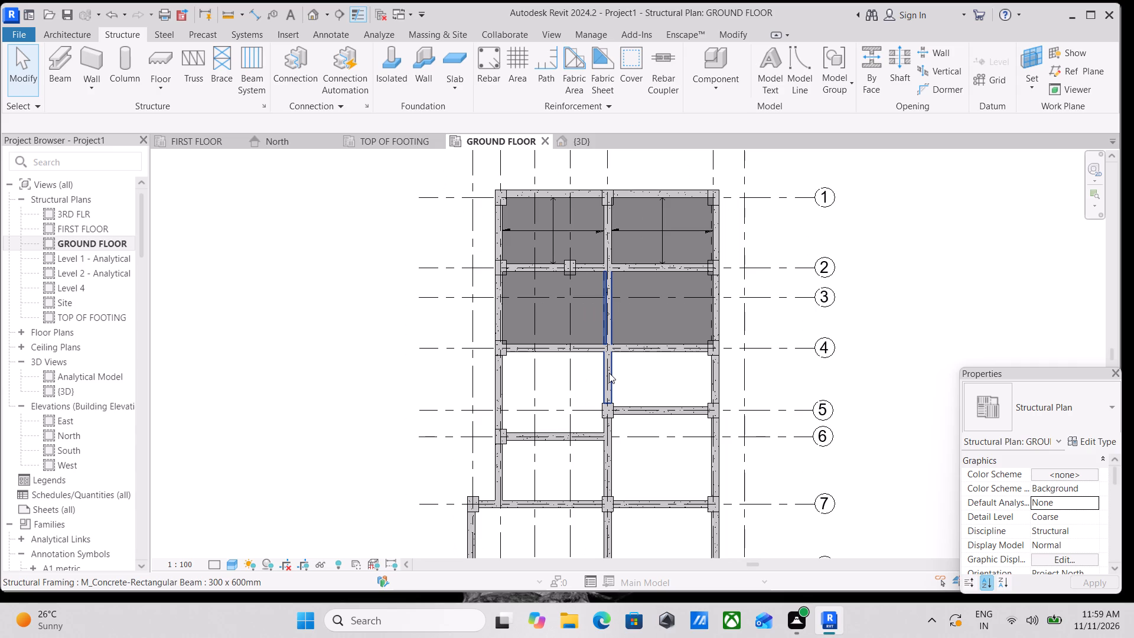
# Copy the right-hand floor slab between grids 2 and 4 down to the upper face of the grid 5 beam, using edge midpoints.
pyautogui.scroll(2, 605, 382)
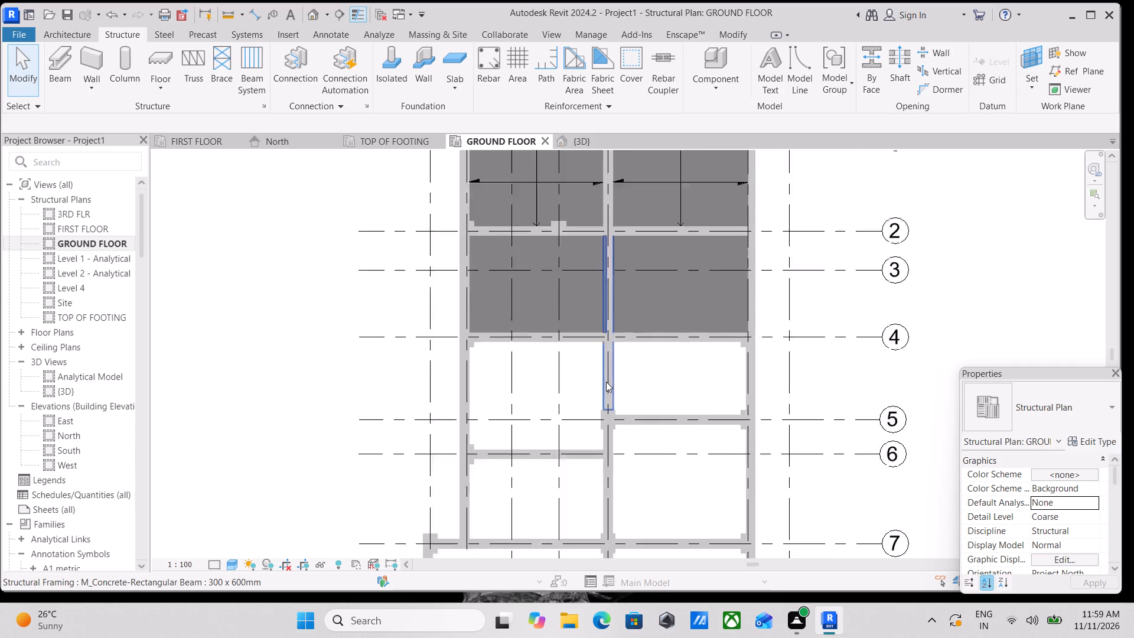
pyautogui.scroll(1, 606, 382)
pyautogui.scroll(2, 700, 251)
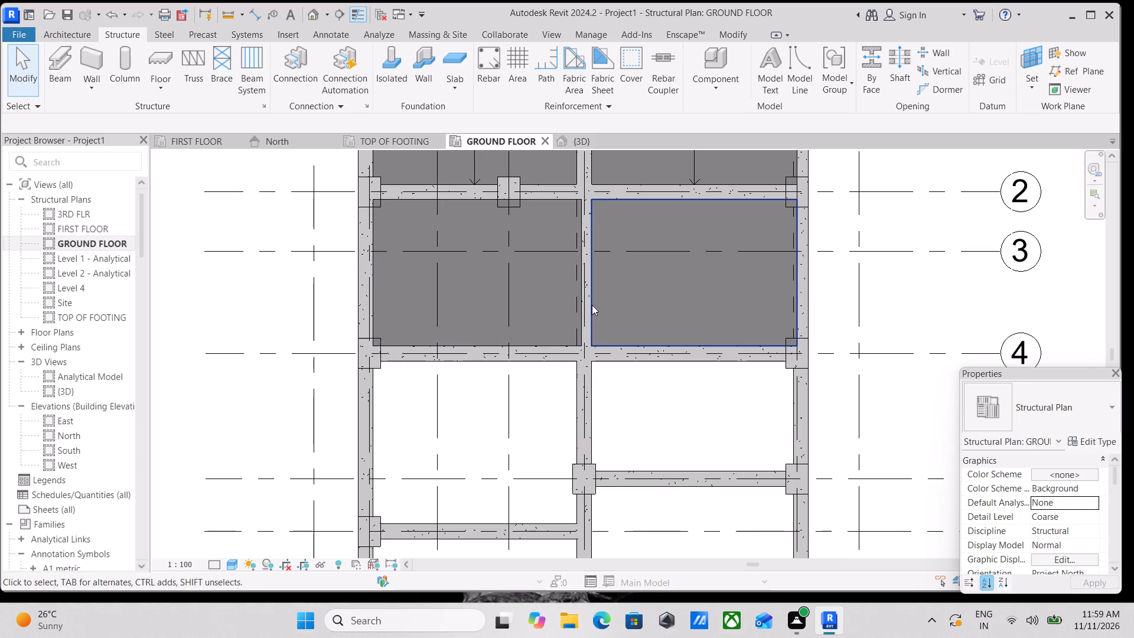
pyautogui.click(593, 306)
pyautogui.moveTo(679, 313); pyautogui.dragTo(650, 282, button='middle')
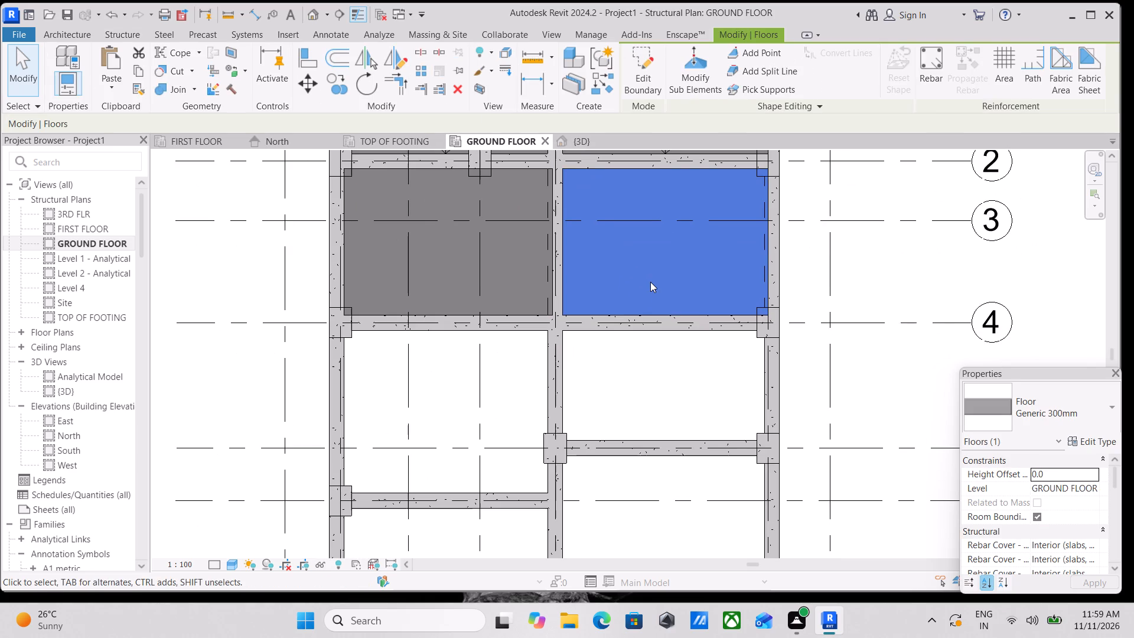
pyautogui.moveTo(650, 282); pyautogui.dragTo(670, 322, button='middle')
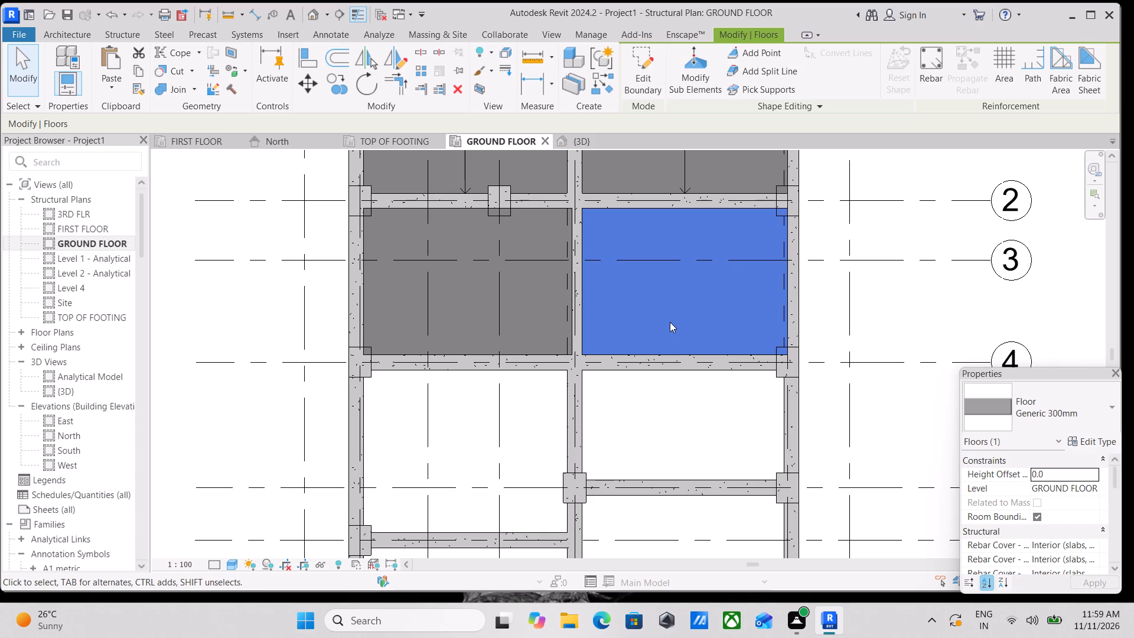
pyautogui.scroll(3, 666, 330)
pyautogui.moveTo(667, 332); pyautogui.dragTo(623, 347, button='middle')
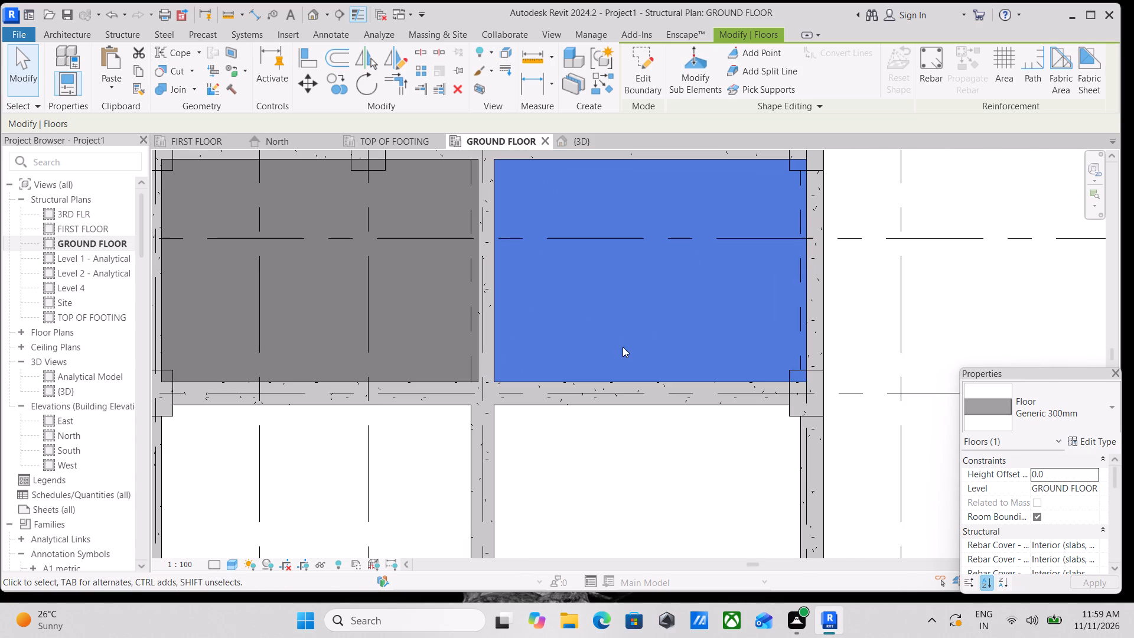
pyautogui.write('co')
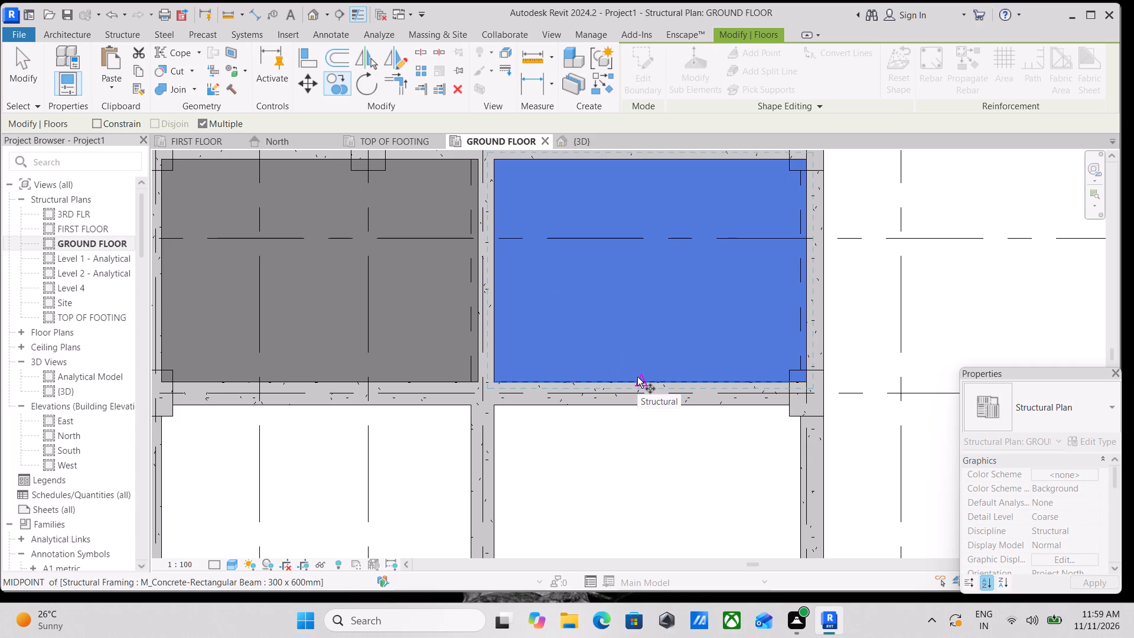
pyautogui.click(637, 377)
pyautogui.moveTo(634, 435); pyautogui.dragTo(686, 269, button='middle')
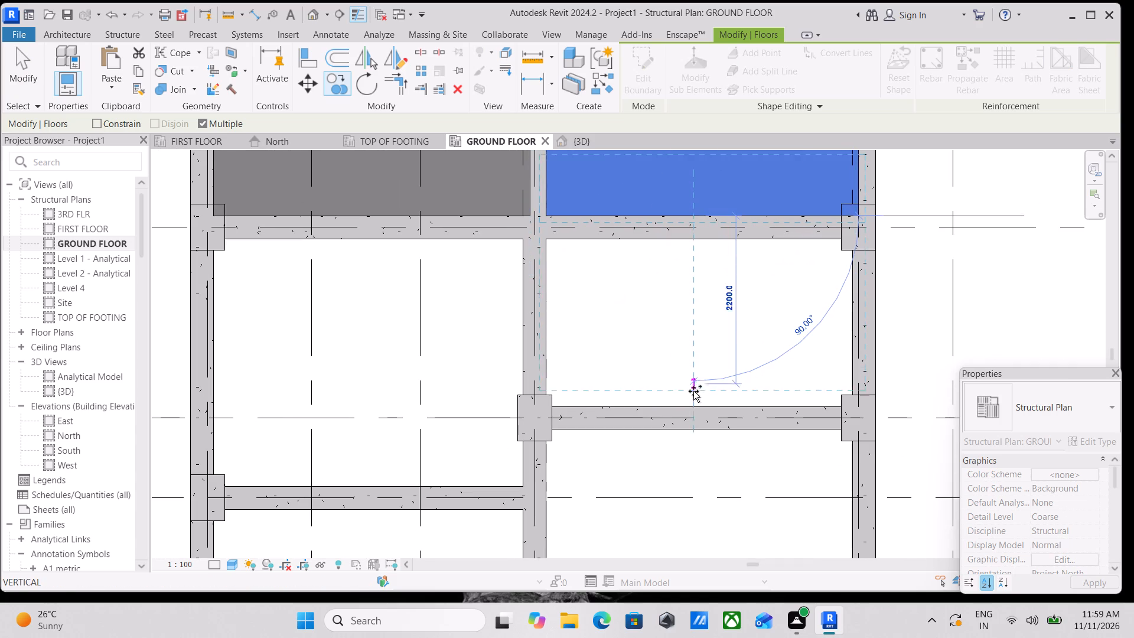
pyautogui.click(693, 404)
pyautogui.moveTo(701, 376); pyautogui.dragTo(698, 396, button='middle')
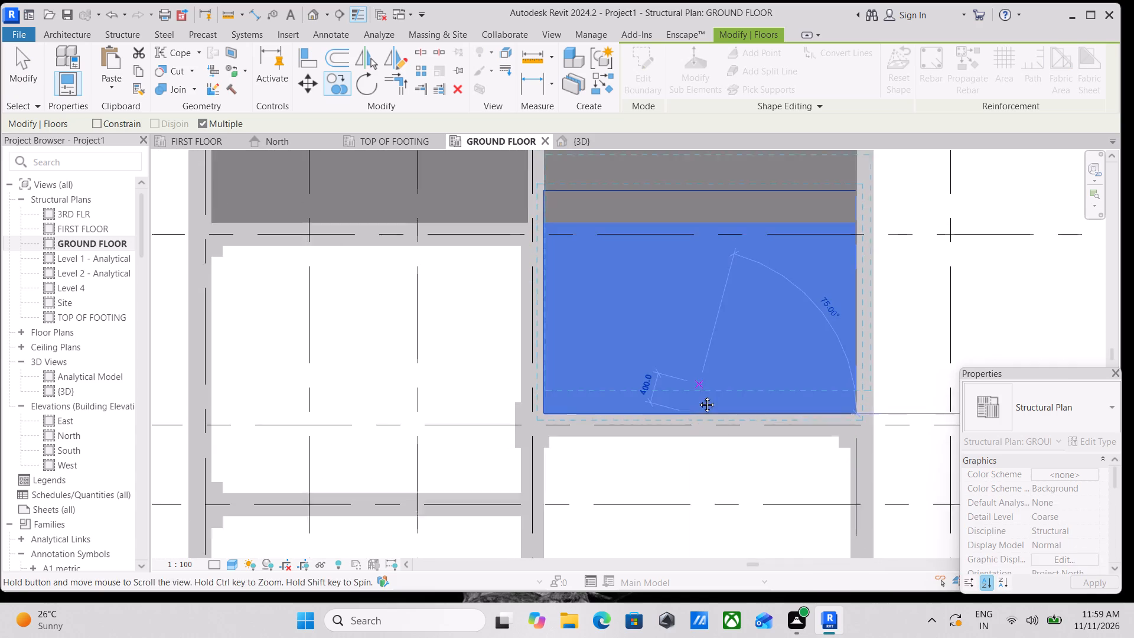
pyautogui.moveTo(698, 396); pyautogui.dragTo(702, 417, button='middle')
pyautogui.press('Escape')
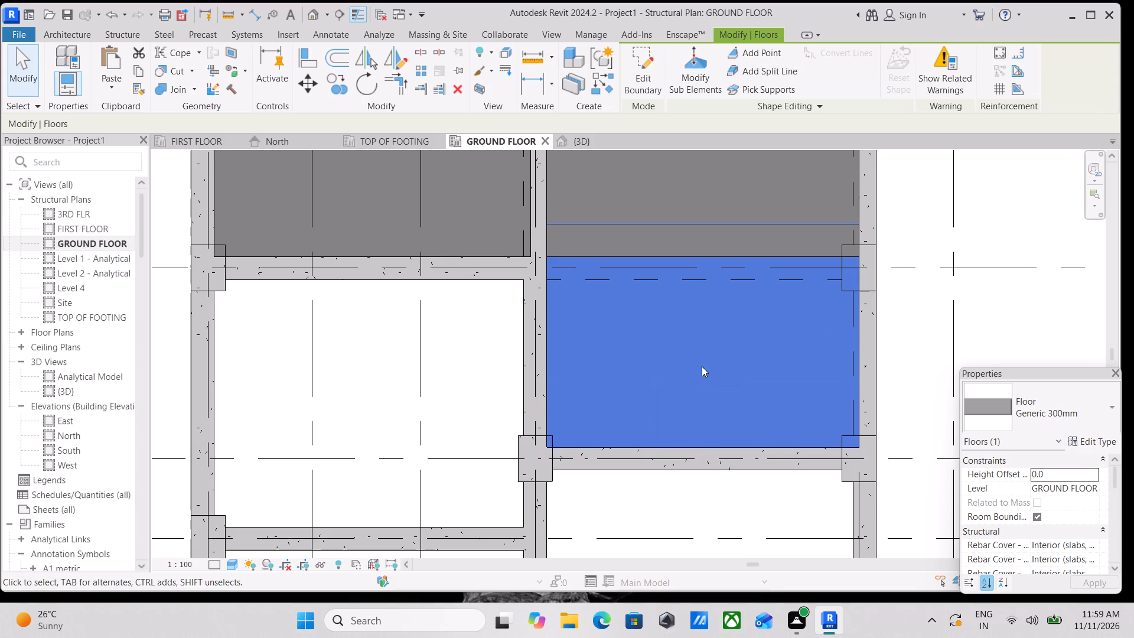
pyautogui.press('Escape')
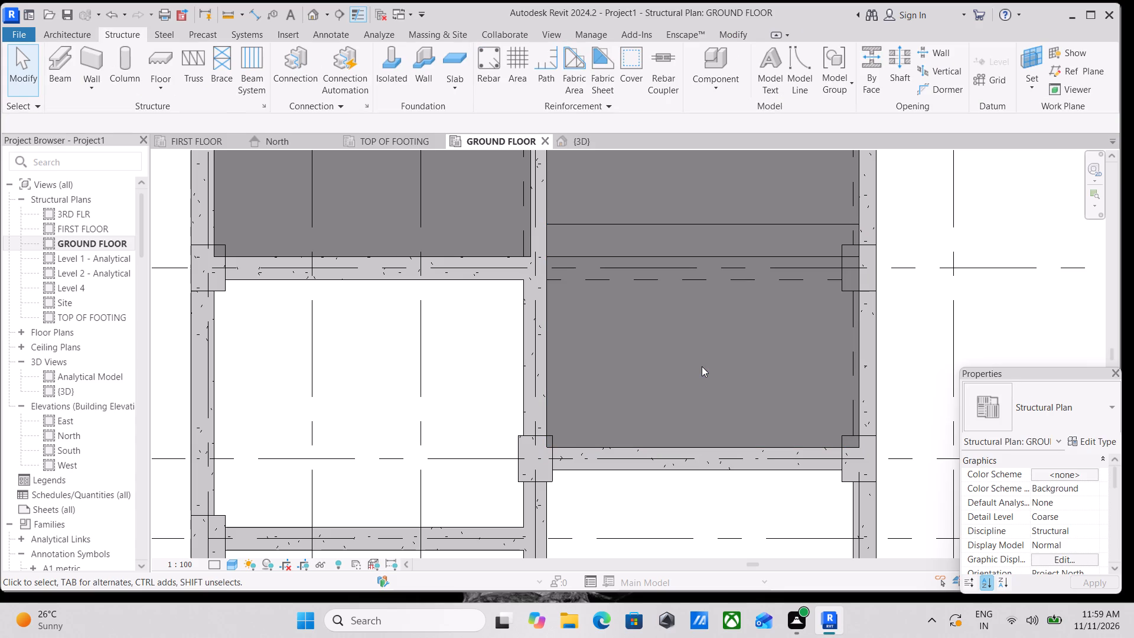
# Edit the copied slab's boundary, moving its upper edge onto the lower face of the grid 4 beam, and finish the sketch.
pyautogui.scroll(2, 742, 396)
pyautogui.moveTo(663, 343); pyautogui.dragTo(659, 349, button='middle')
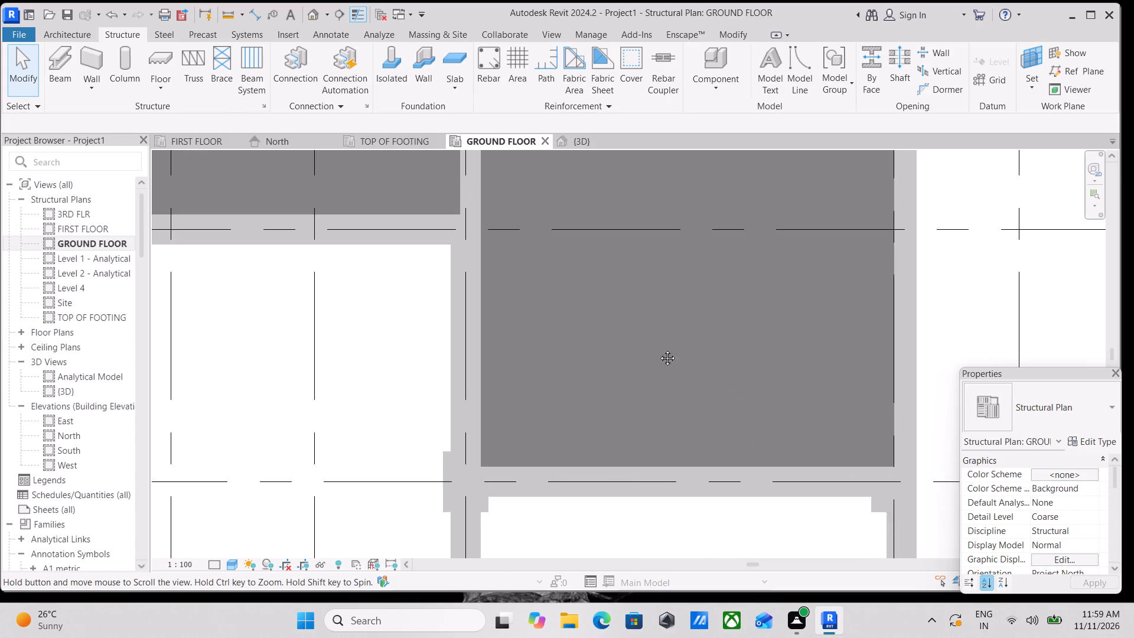
pyautogui.moveTo(659, 349); pyautogui.dragTo(642, 445, button='middle')
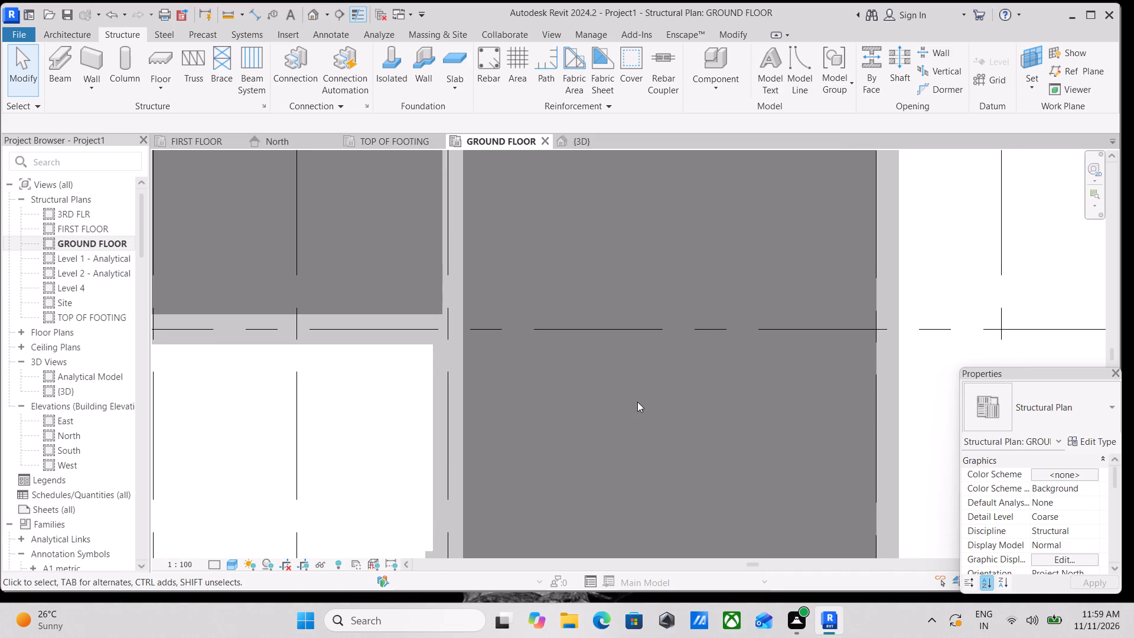
pyautogui.scroll(-1, 729, 405)
pyautogui.moveTo(729, 405); pyautogui.dragTo(726, 440, button='middle')
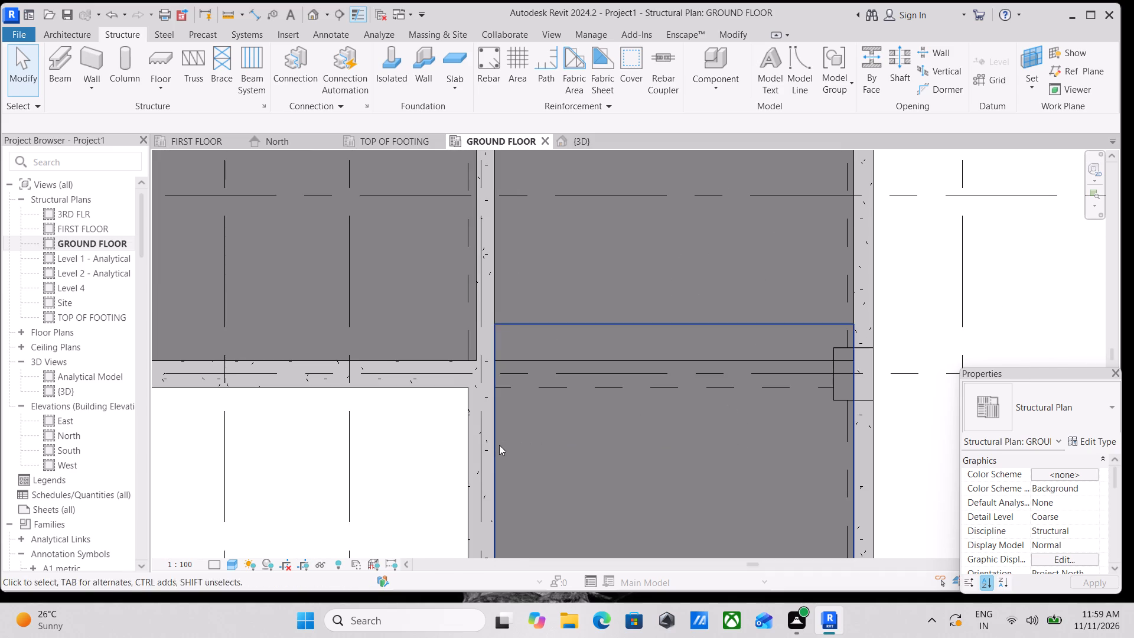
pyautogui.click(499, 450)
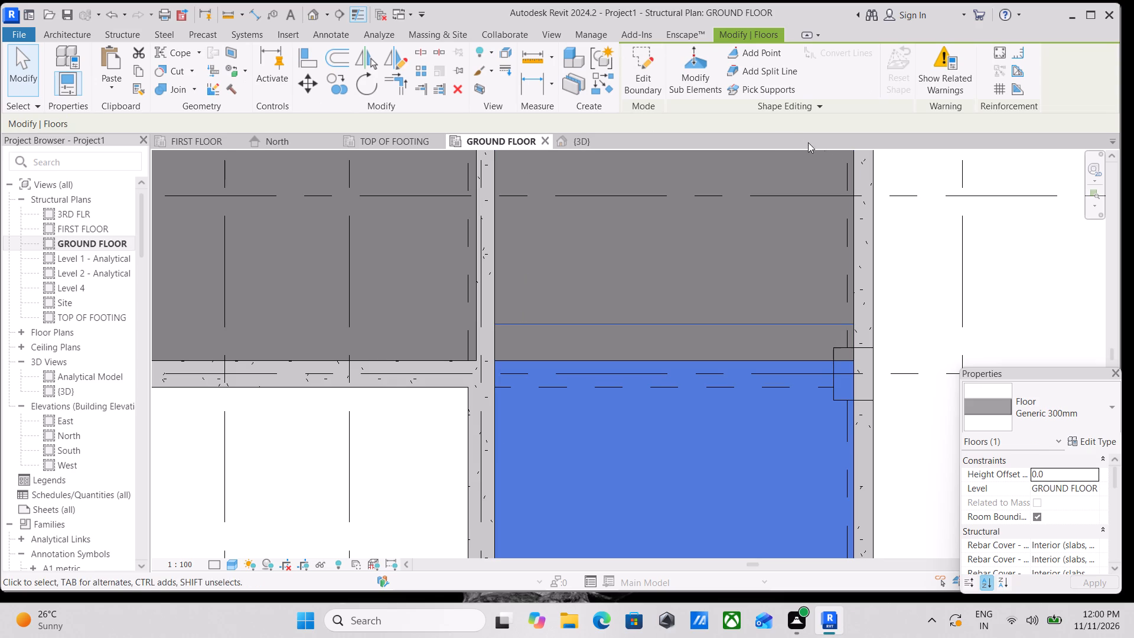
pyautogui.click(655, 84)
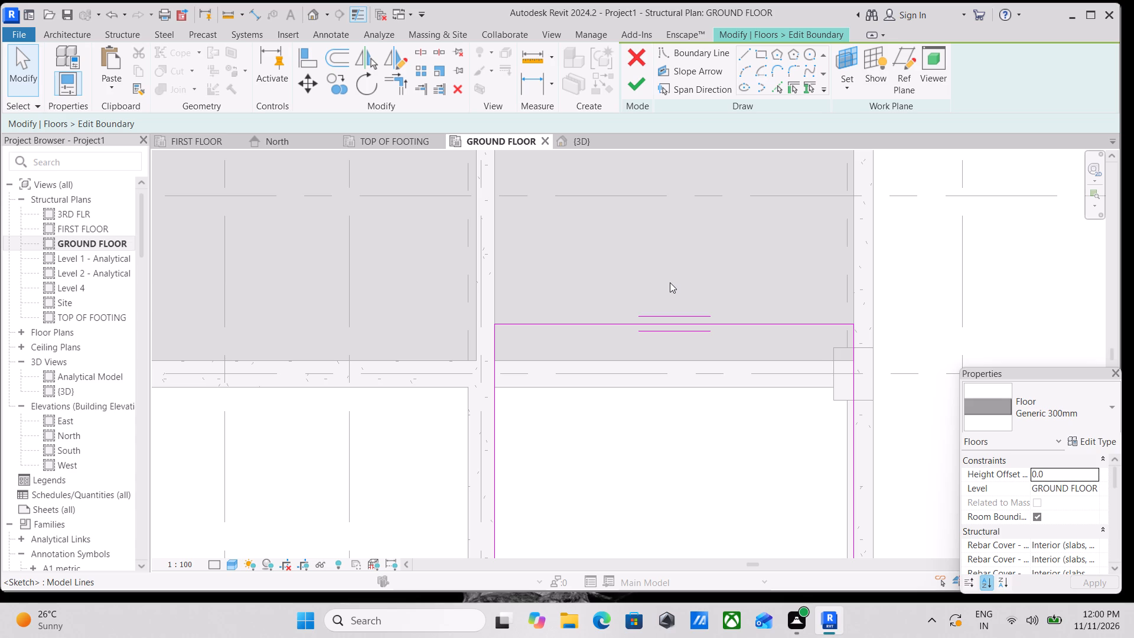
pyautogui.scroll(1, 677, 297)
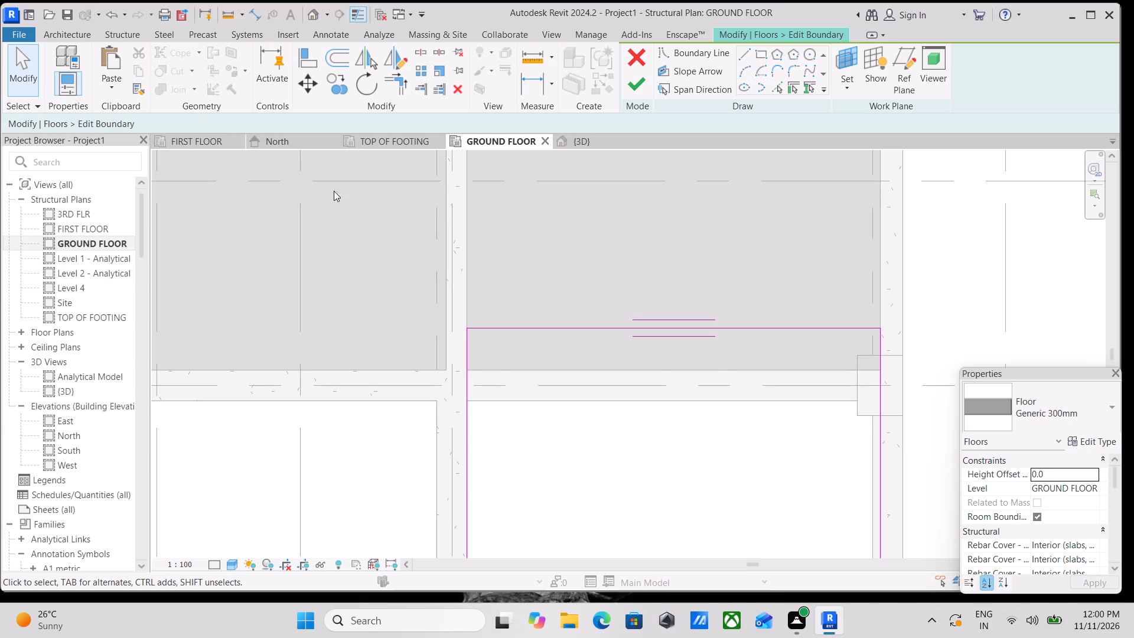
pyautogui.click(700, 321)
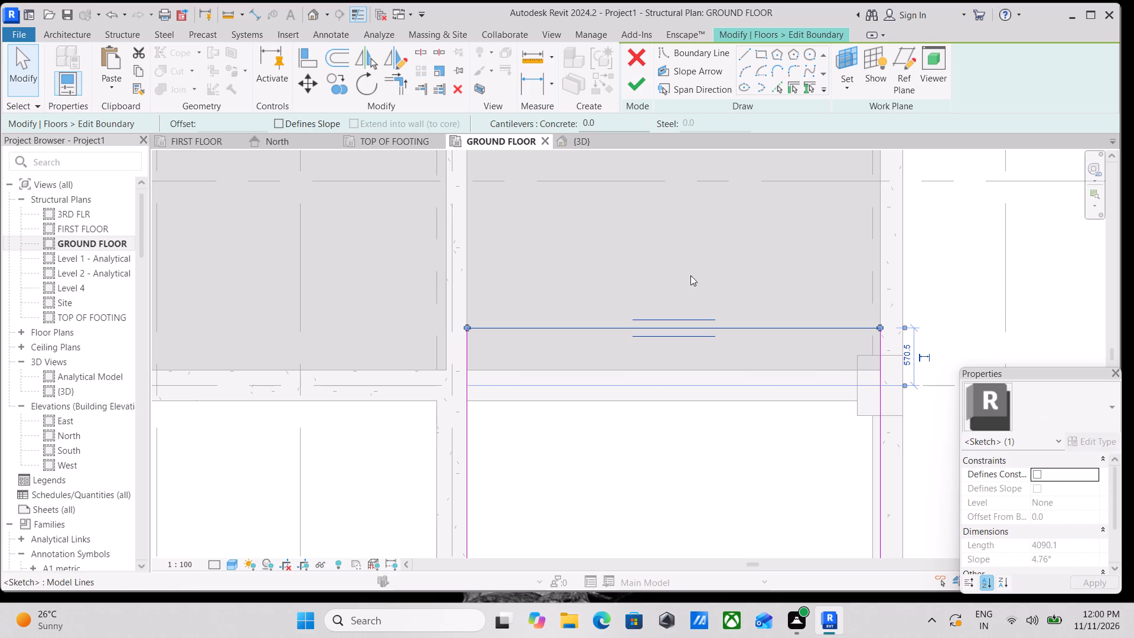
pyautogui.click(304, 82)
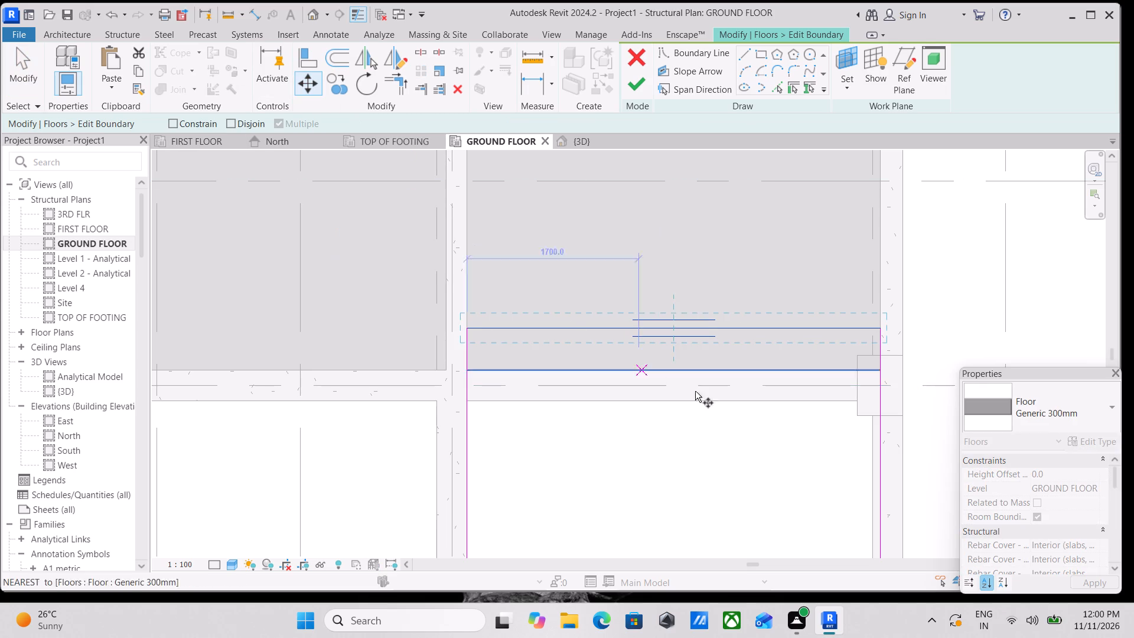
pyautogui.click(670, 329)
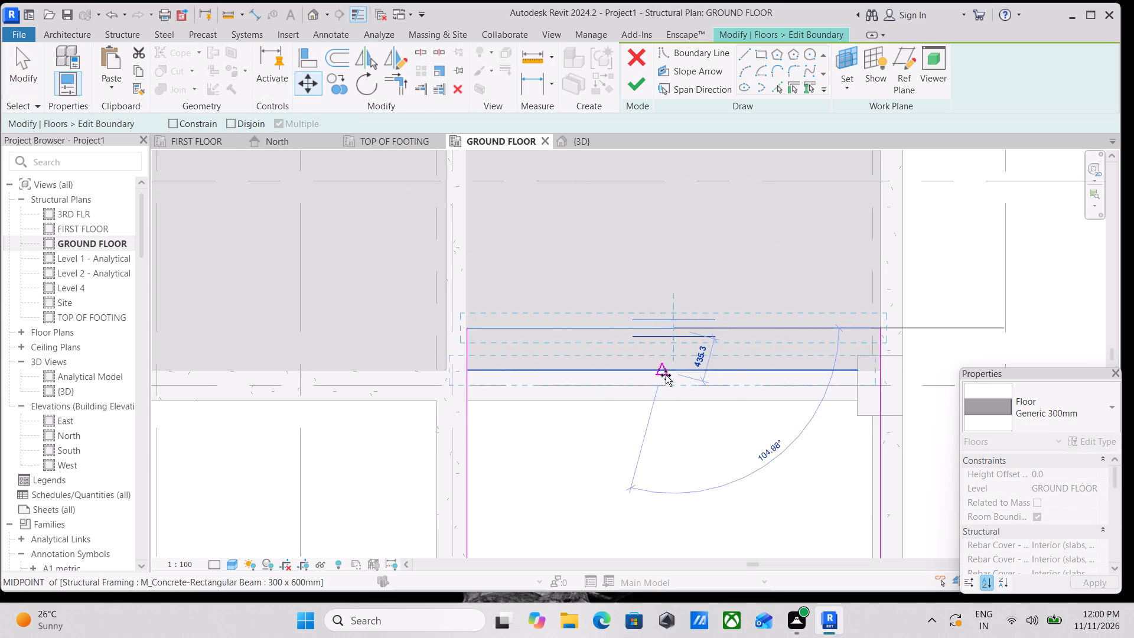
pyautogui.click(672, 401)
pyautogui.scroll(-2, 700, 383)
pyautogui.moveTo(695, 376); pyautogui.dragTo(668, 306, button='middle')
pyautogui.scroll(3, 788, 366)
pyautogui.scroll(3, 834, 328)
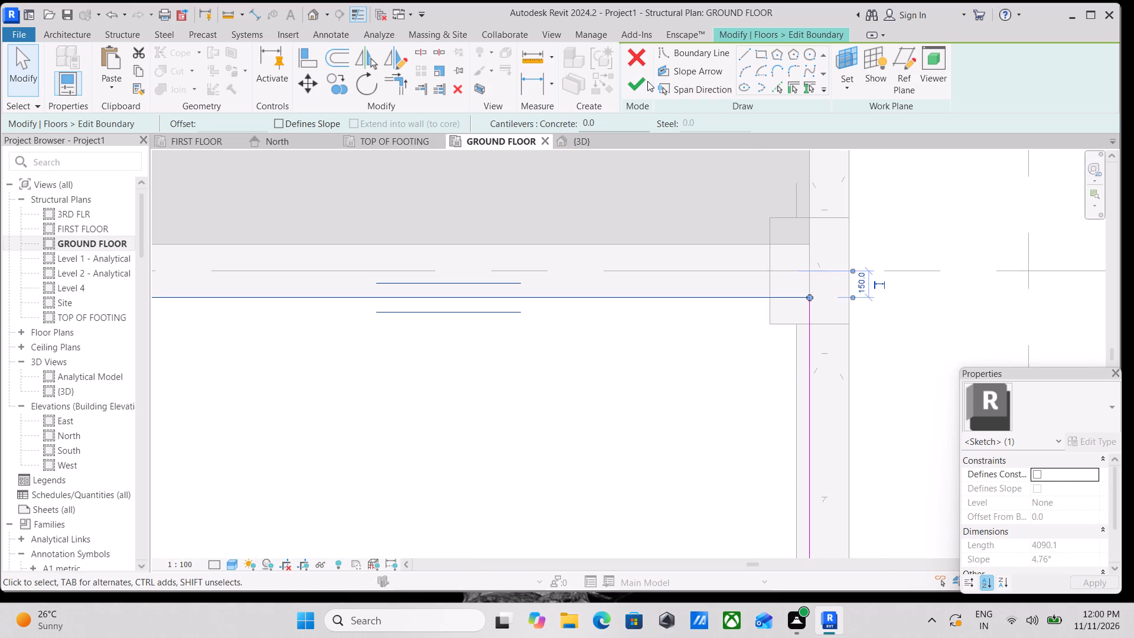
pyautogui.click(636, 76)
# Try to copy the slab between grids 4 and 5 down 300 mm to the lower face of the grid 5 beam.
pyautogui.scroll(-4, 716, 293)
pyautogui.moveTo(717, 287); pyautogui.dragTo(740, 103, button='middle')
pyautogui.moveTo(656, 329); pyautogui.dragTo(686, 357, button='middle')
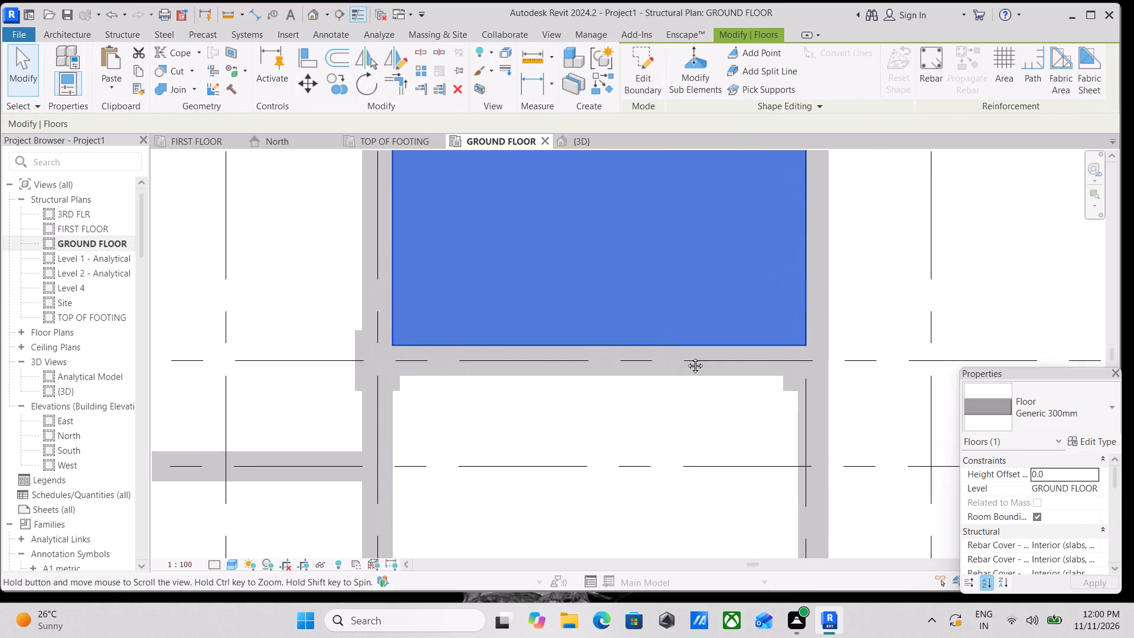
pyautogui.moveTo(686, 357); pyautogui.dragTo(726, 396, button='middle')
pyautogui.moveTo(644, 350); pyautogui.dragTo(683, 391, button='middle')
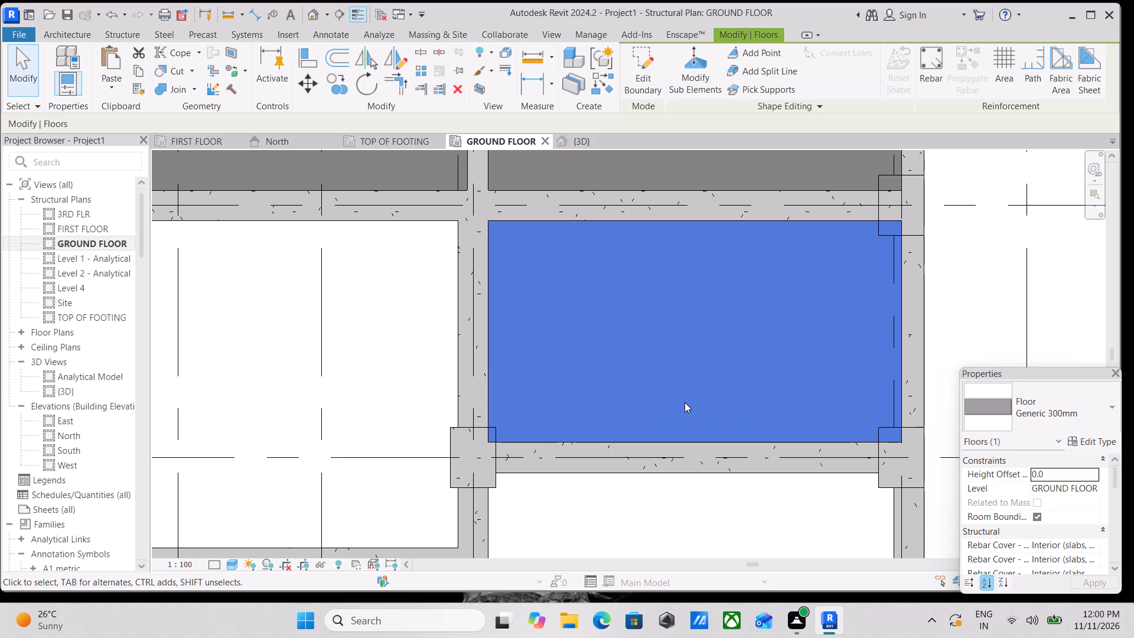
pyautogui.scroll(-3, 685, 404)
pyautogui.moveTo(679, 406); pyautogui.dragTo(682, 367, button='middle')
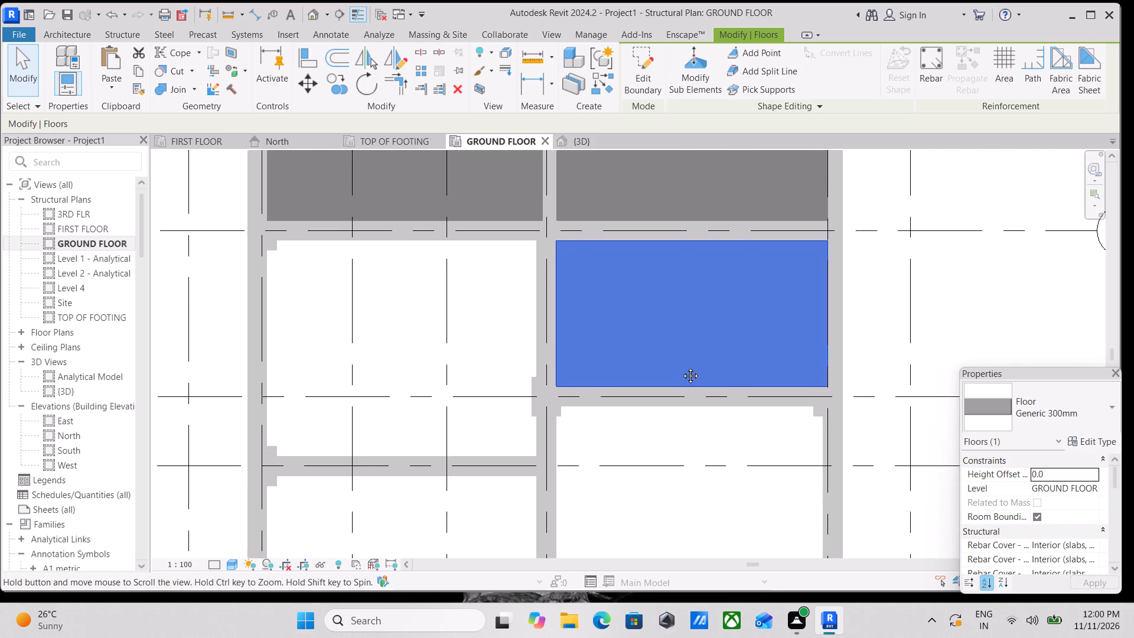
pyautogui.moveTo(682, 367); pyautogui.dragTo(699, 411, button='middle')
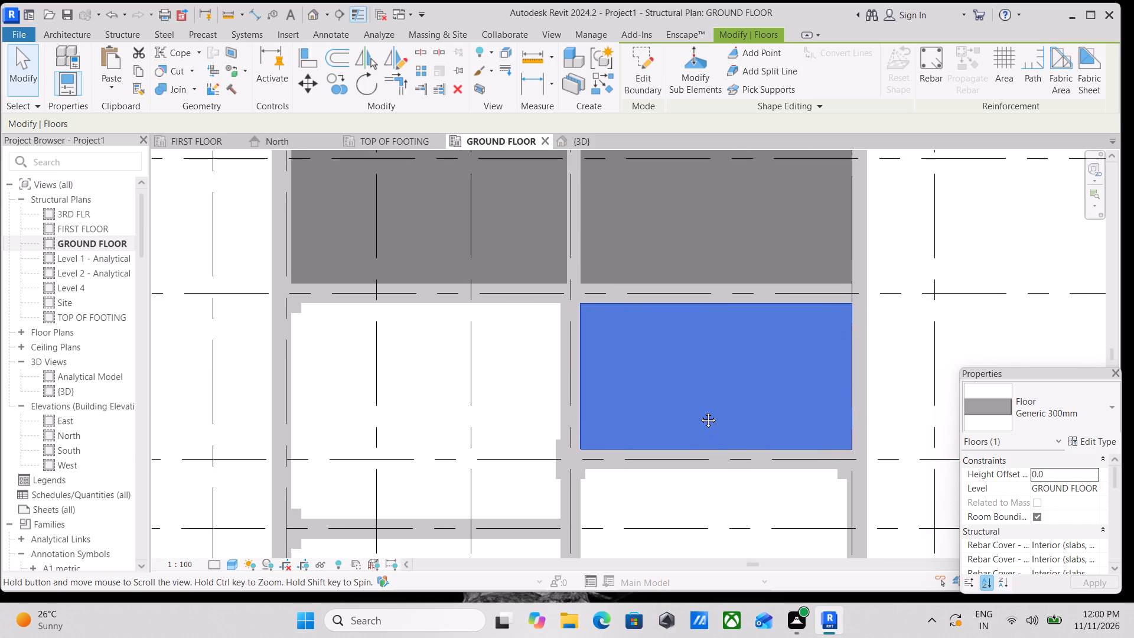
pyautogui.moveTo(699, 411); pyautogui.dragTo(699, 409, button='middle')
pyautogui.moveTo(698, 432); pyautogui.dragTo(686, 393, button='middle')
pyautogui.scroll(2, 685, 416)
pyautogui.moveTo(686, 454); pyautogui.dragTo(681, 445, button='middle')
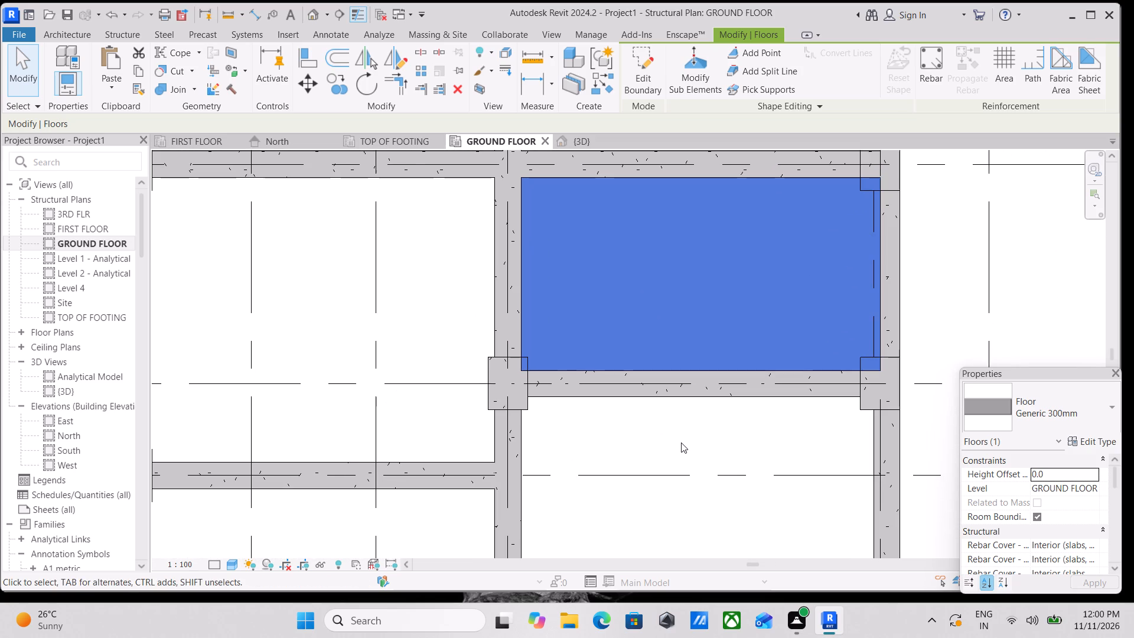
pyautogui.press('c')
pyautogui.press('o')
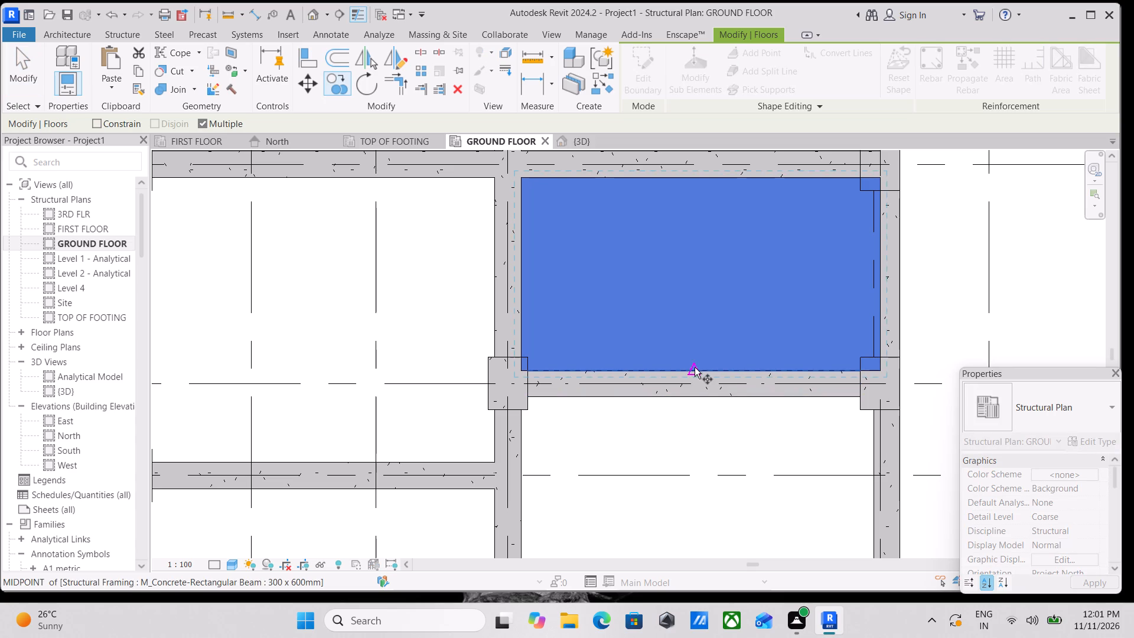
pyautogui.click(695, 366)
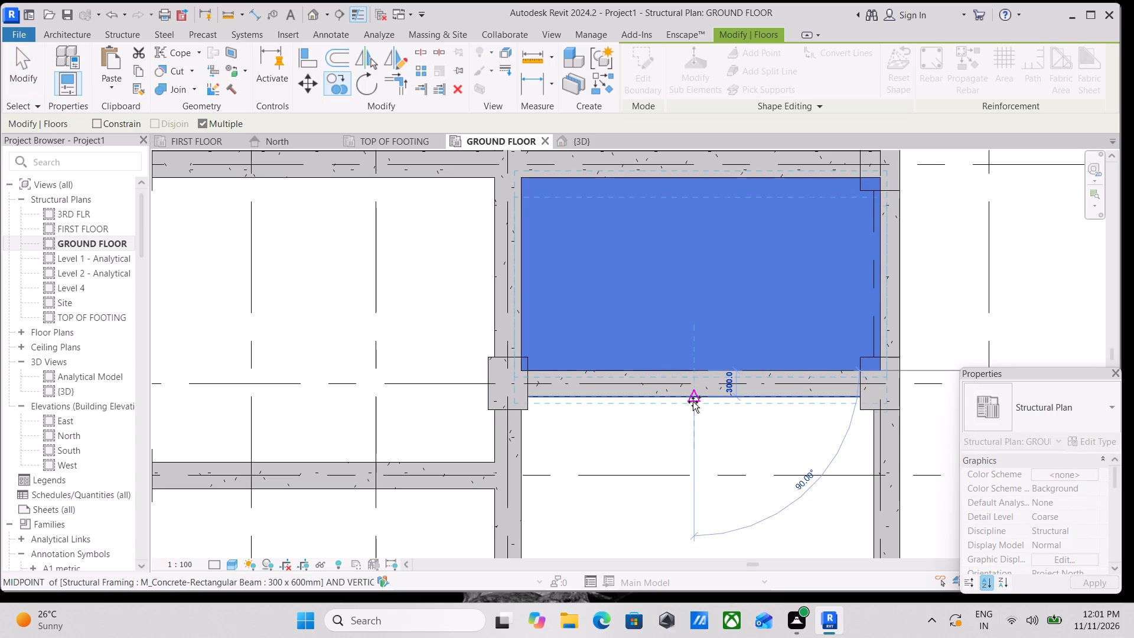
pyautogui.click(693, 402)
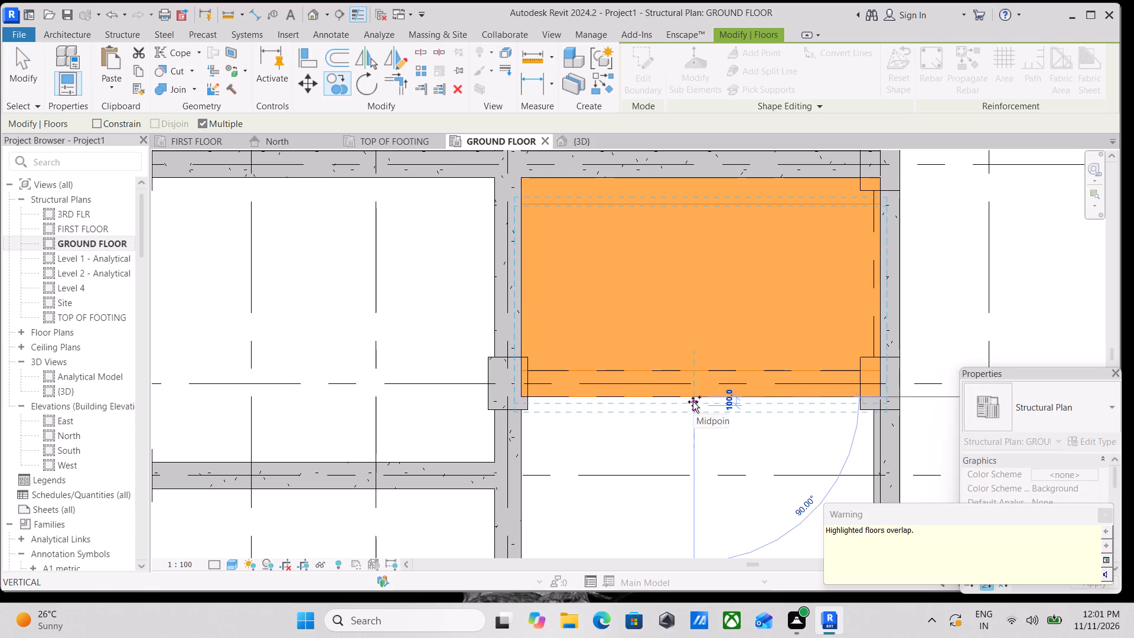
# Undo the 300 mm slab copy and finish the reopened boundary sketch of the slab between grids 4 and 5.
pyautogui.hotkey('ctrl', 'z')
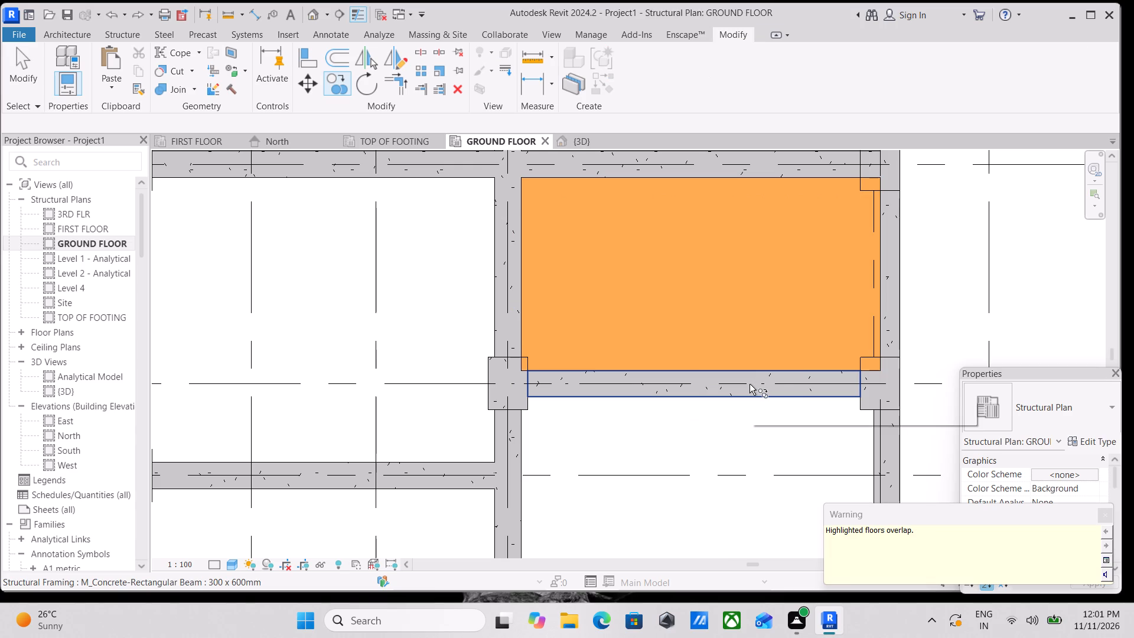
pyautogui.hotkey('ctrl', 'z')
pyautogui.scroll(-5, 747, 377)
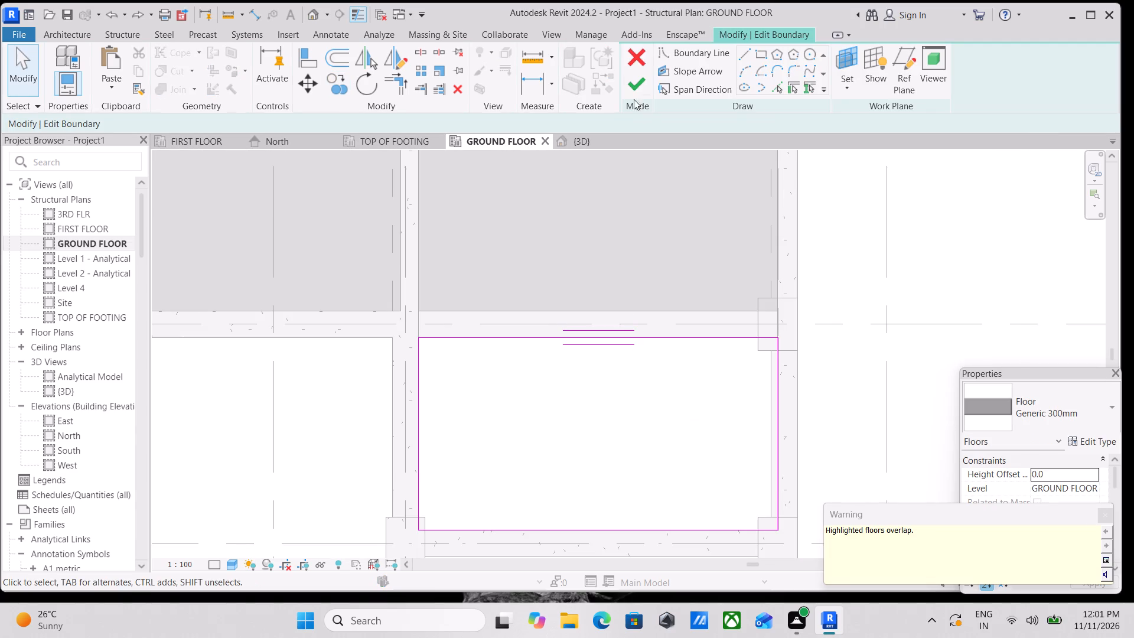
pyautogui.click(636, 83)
# Copy the right-hand slab between grids 4 and 5 downward, placing its upper edge on the lower face of the grid 5 beam.
pyautogui.scroll(-2, 633, 300)
pyautogui.moveTo(633, 302); pyautogui.dragTo(636, 235, button='middle')
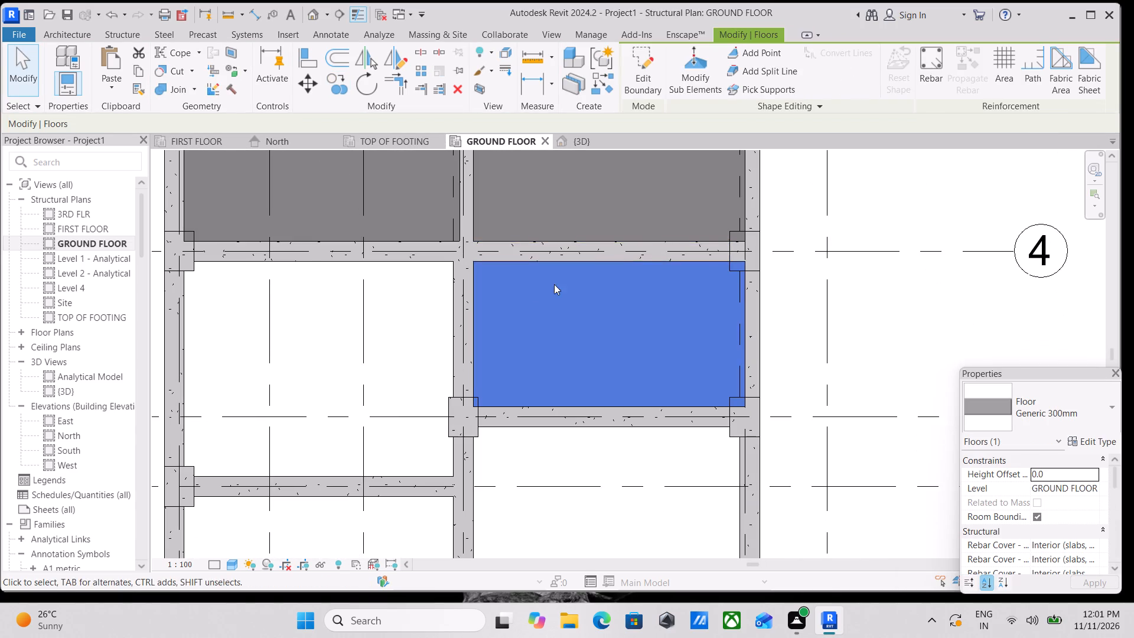
pyautogui.press('Escape')
pyautogui.scroll(2, 492, 290)
pyautogui.click(582, 252)
pyautogui.moveTo(614, 334); pyautogui.dragTo(611, 305, button='middle')
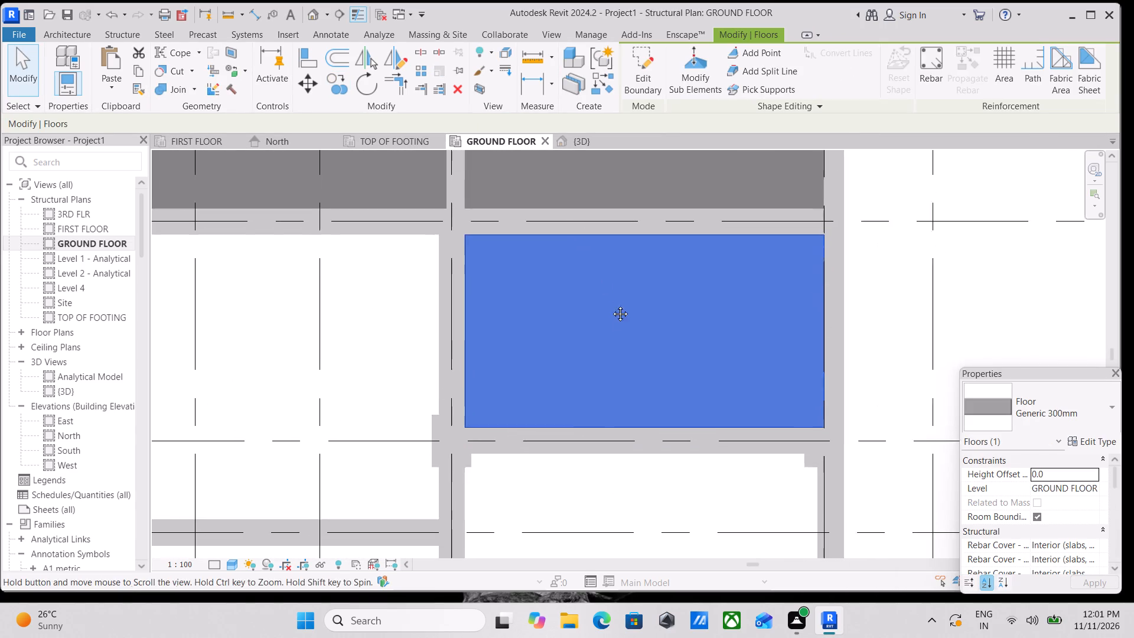
pyautogui.moveTo(611, 305); pyautogui.dragTo(614, 297, button='middle')
pyautogui.moveTo(624, 325); pyautogui.dragTo(668, 372, button='middle')
pyautogui.write('co')
pyautogui.click(686, 261)
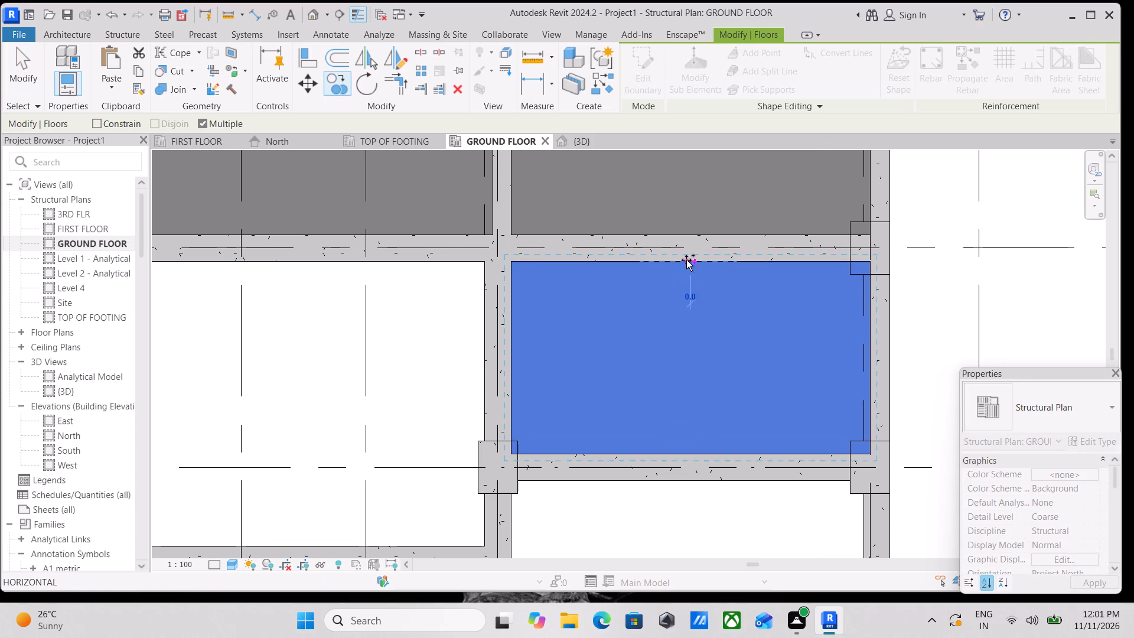
pyautogui.moveTo(673, 398); pyautogui.dragTo(681, 279, button='middle')
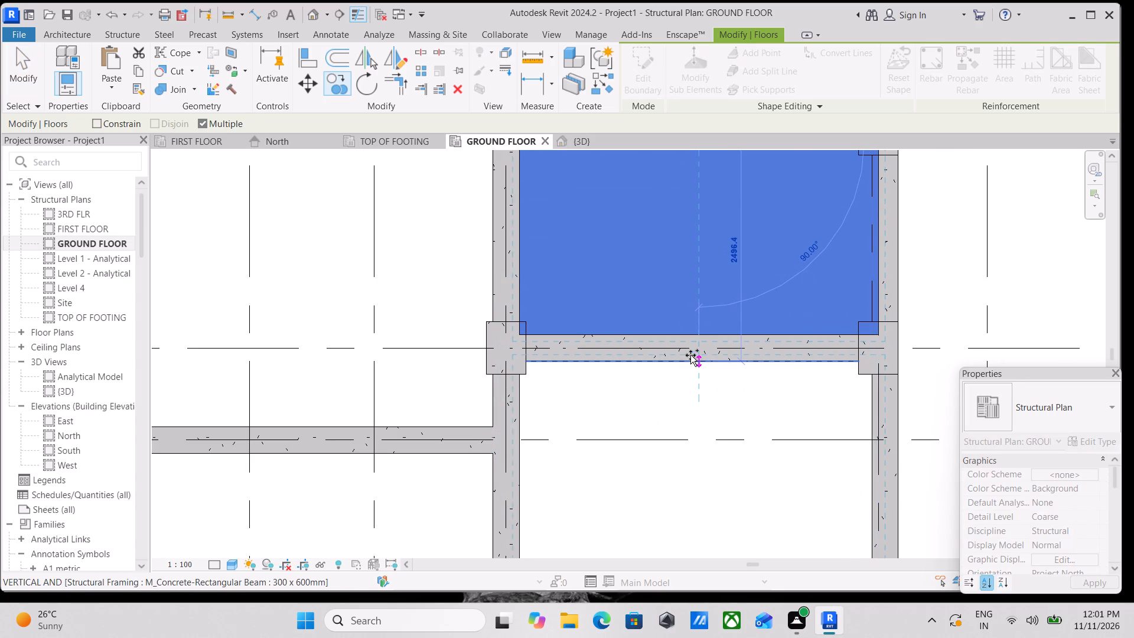
pyautogui.scroll(3, 694, 361)
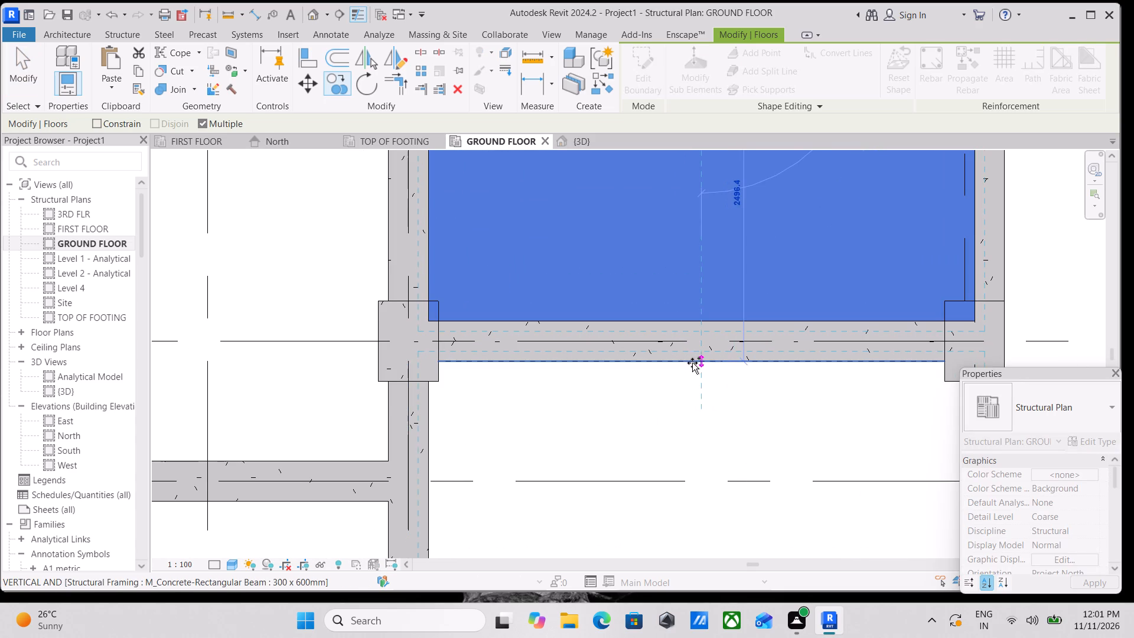
pyautogui.click(687, 360)
pyautogui.scroll(-3, 687, 360)
pyautogui.moveTo(687, 359); pyautogui.dragTo(615, 272, button='middle')
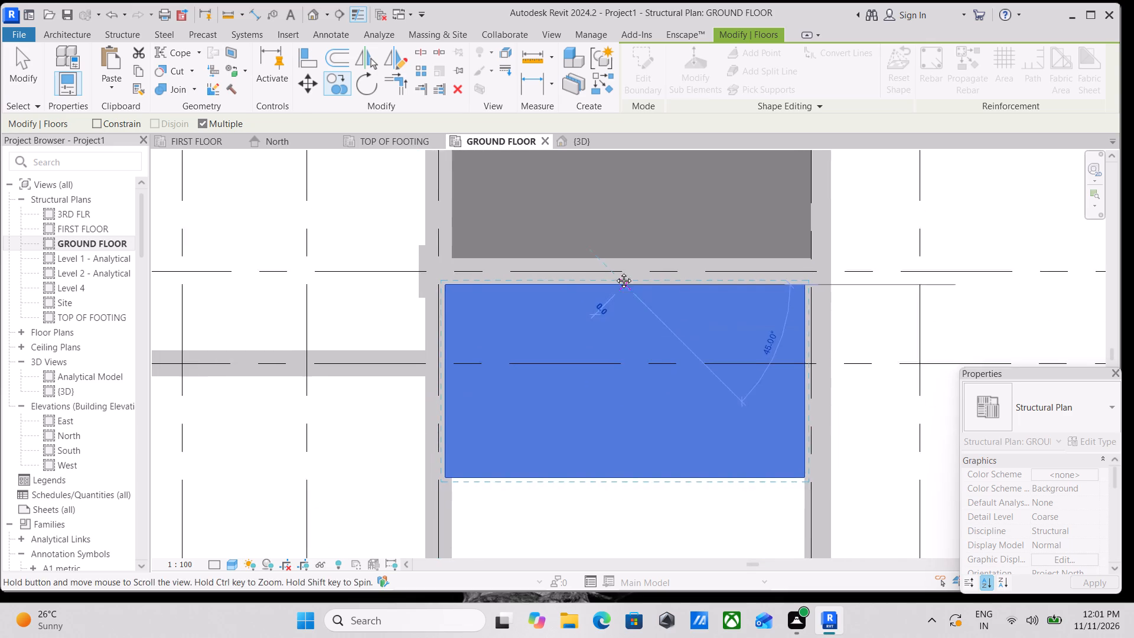
pyautogui.moveTo(615, 272); pyautogui.dragTo(614, 271, button='middle')
pyautogui.scroll(1, 597, 383)
pyautogui.moveTo(594, 382); pyautogui.dragTo(605, 325, button='middle')
pyautogui.scroll(-3, 605, 333)
pyautogui.press('Escape')
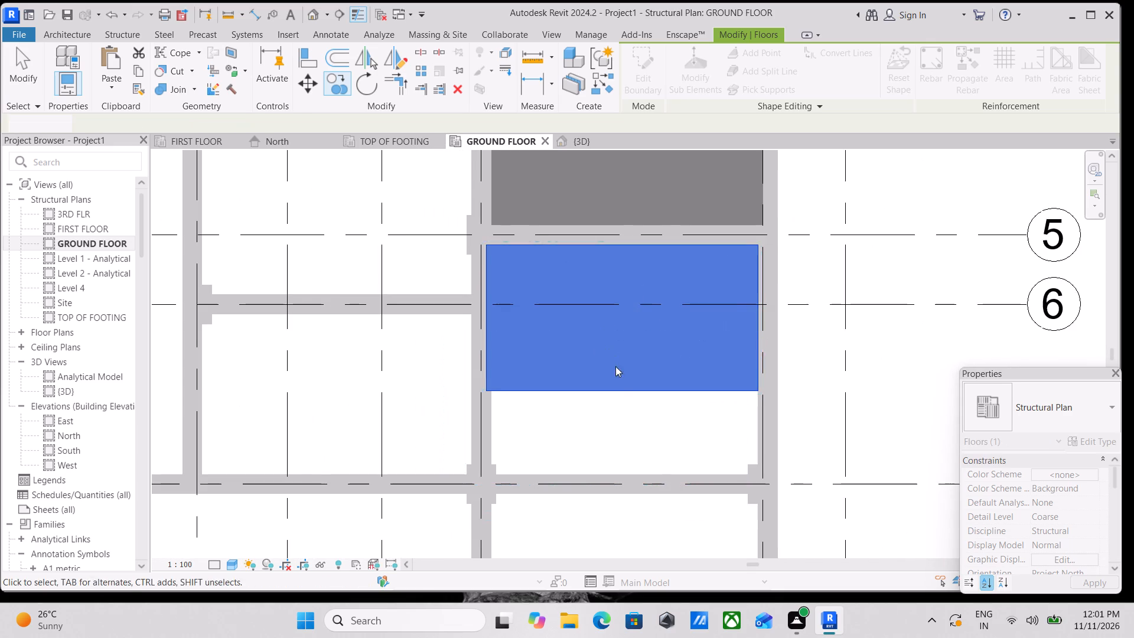
pyautogui.press('Escape')
# Open the boundary of the copied slab below the grid 5 beam for editing.
pyautogui.scroll(2, 619, 389)
pyautogui.click(584, 394)
pyautogui.moveTo(613, 415); pyautogui.dragTo(631, 424, button='middle')
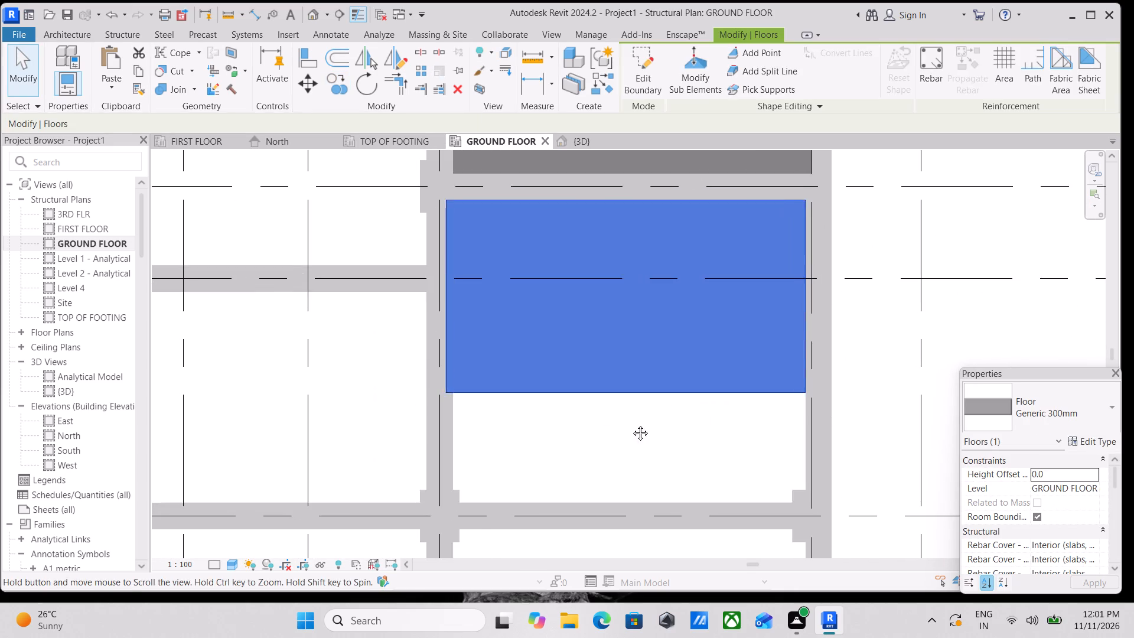
pyautogui.moveTo(631, 424); pyautogui.dragTo(661, 441, button='middle')
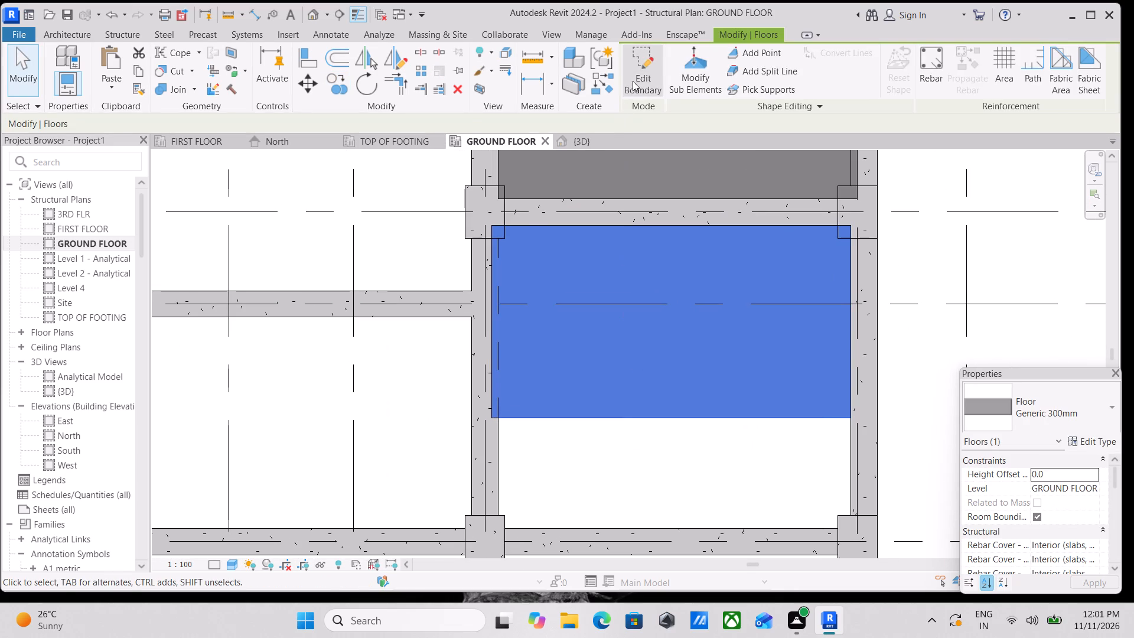
pyautogui.click(633, 80)
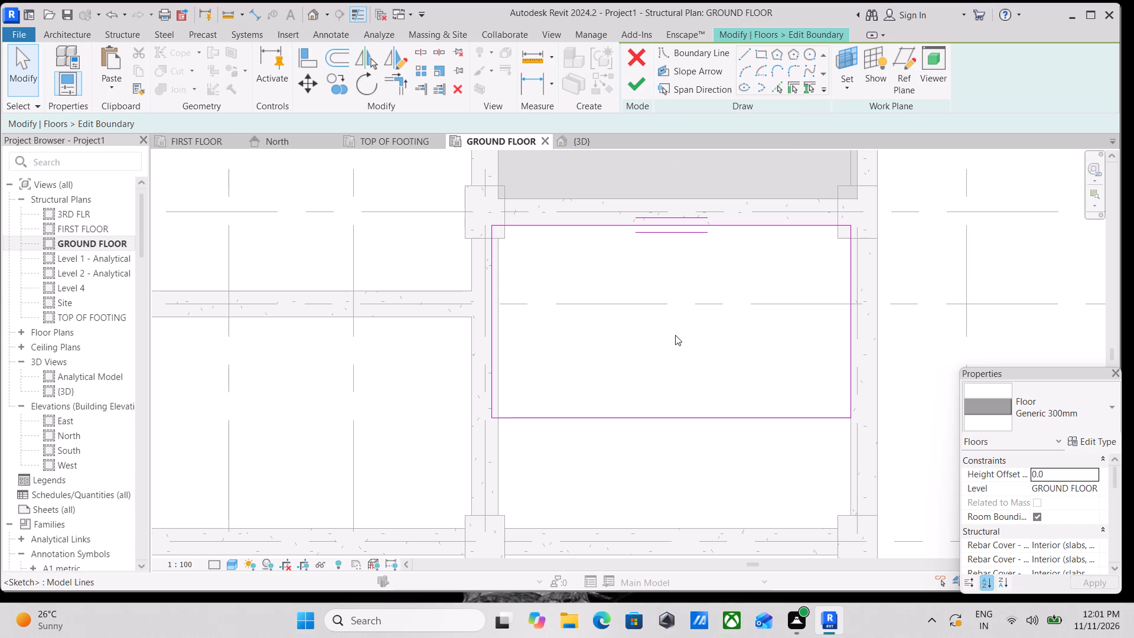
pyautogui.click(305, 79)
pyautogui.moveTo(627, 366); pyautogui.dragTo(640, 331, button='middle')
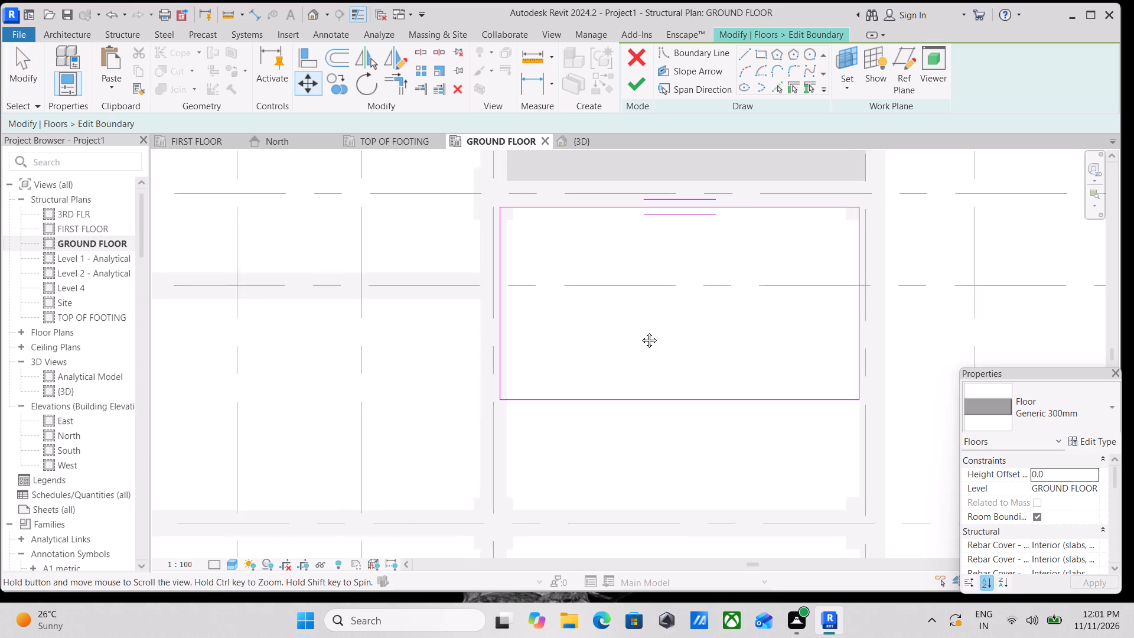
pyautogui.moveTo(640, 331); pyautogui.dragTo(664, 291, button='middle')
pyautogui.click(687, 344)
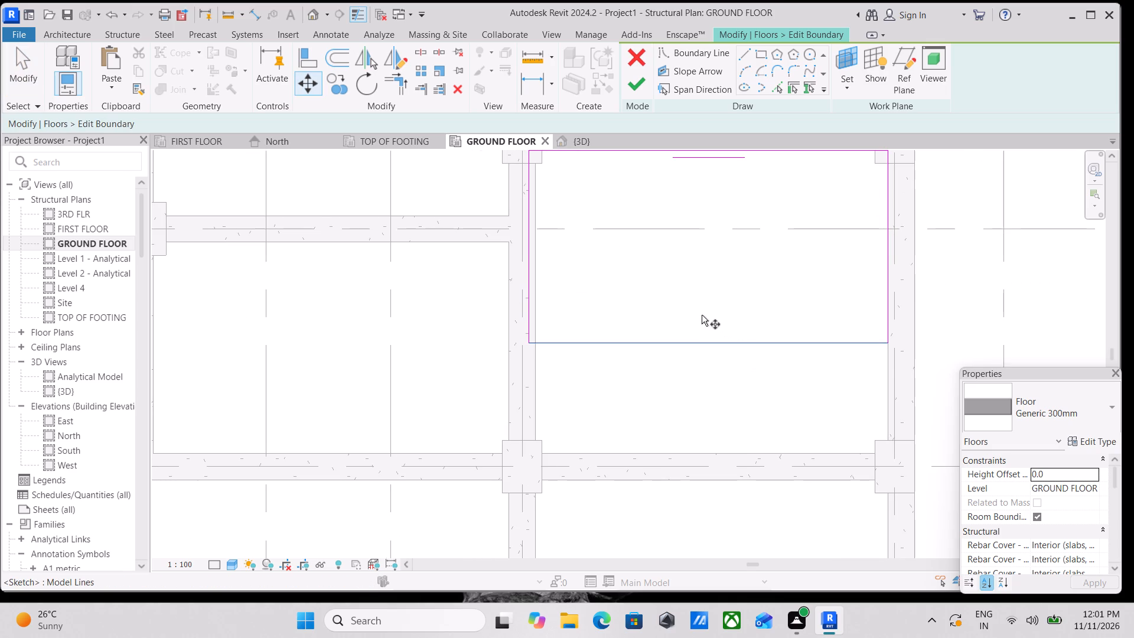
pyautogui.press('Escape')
# Move the boundary's lower edge down onto the upper face of the grid 7 beam.
pyautogui.scroll(1, 721, 372)
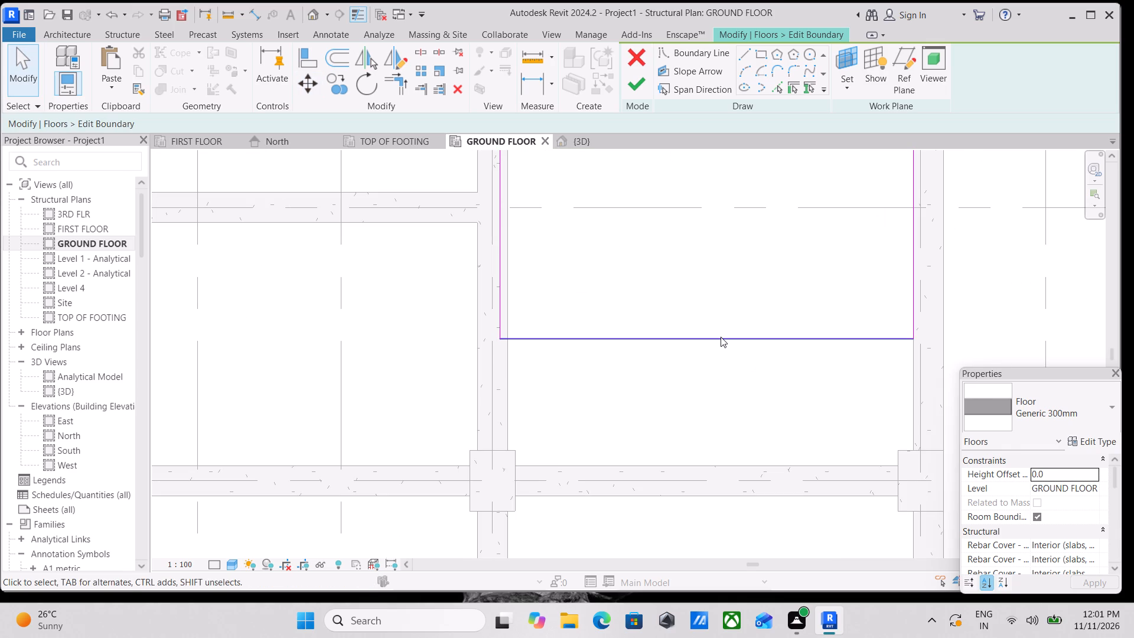
pyautogui.click(721, 337)
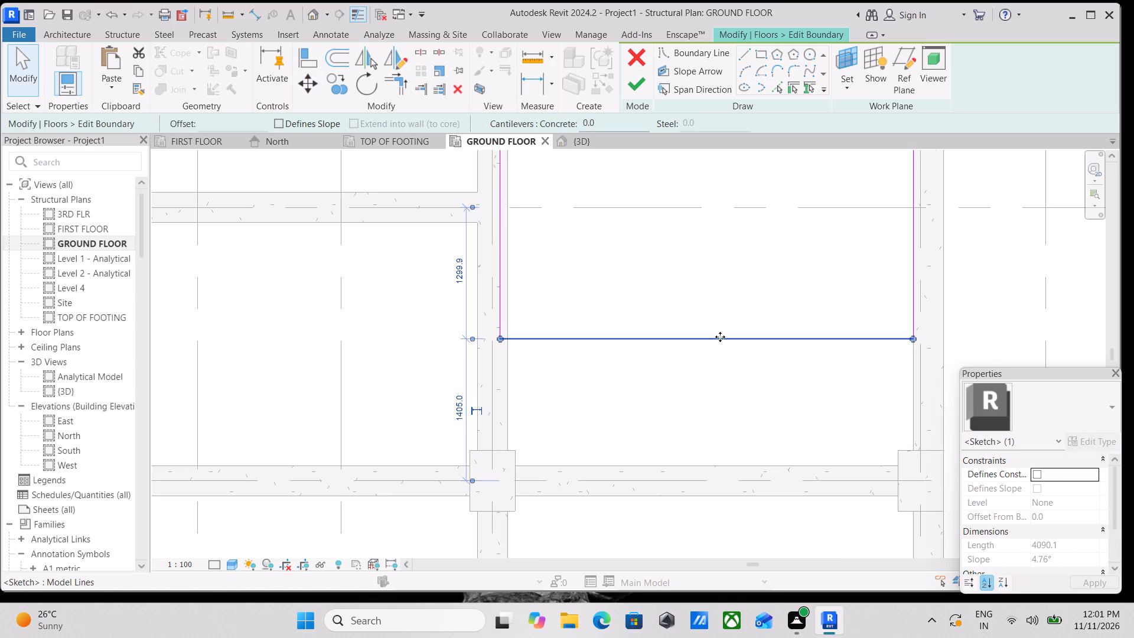
pyautogui.press('m')
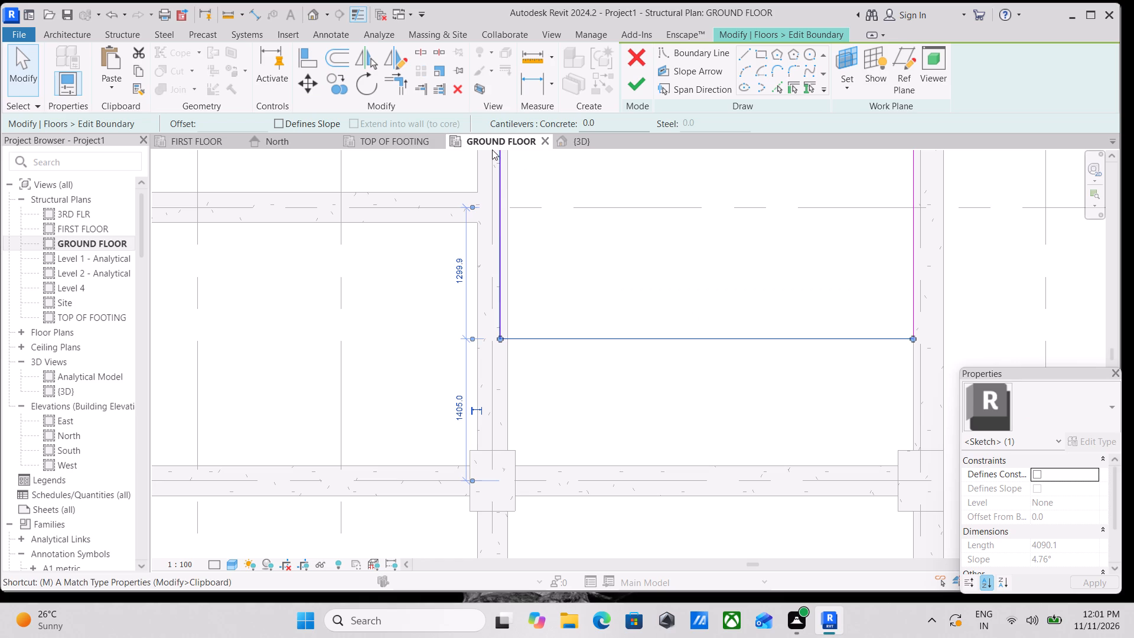
pyautogui.click(301, 84)
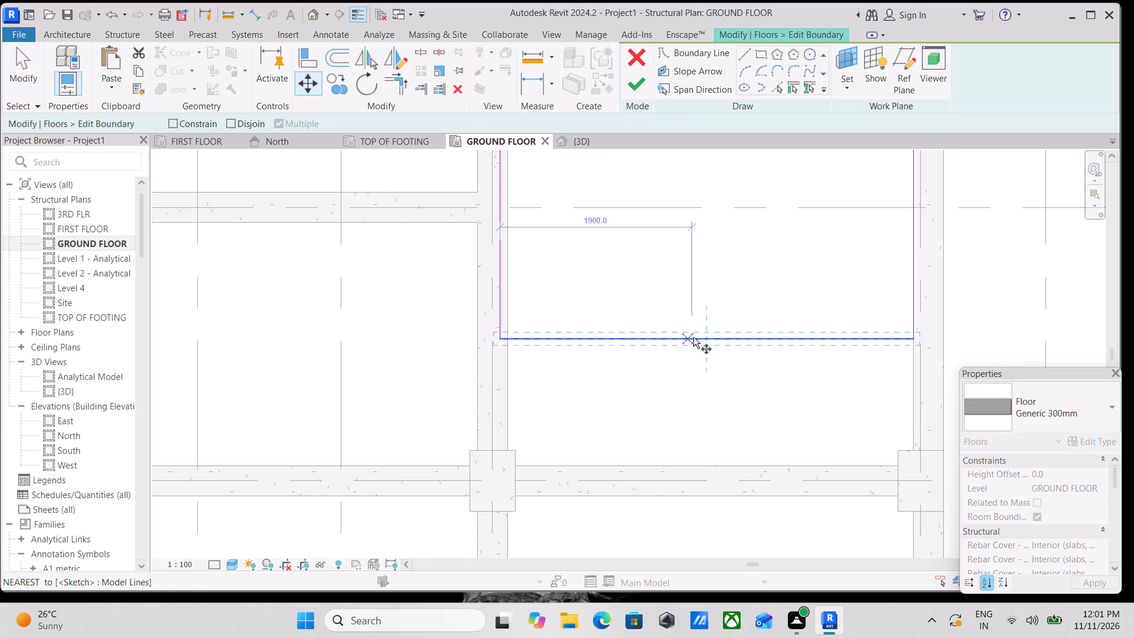
pyautogui.click(713, 340)
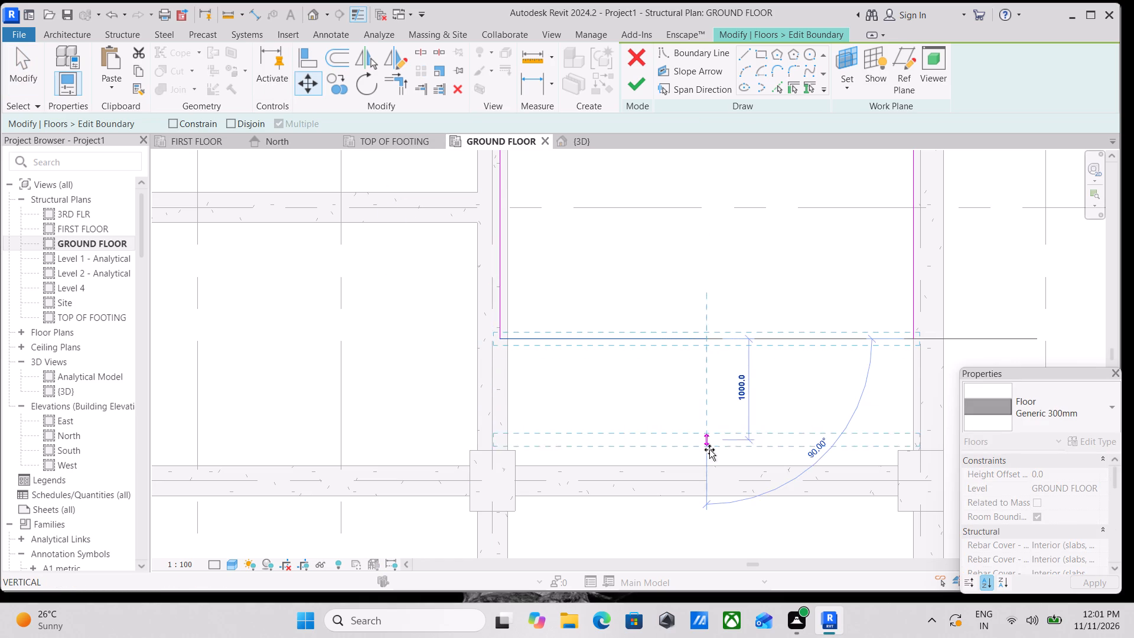
pyautogui.click(709, 461)
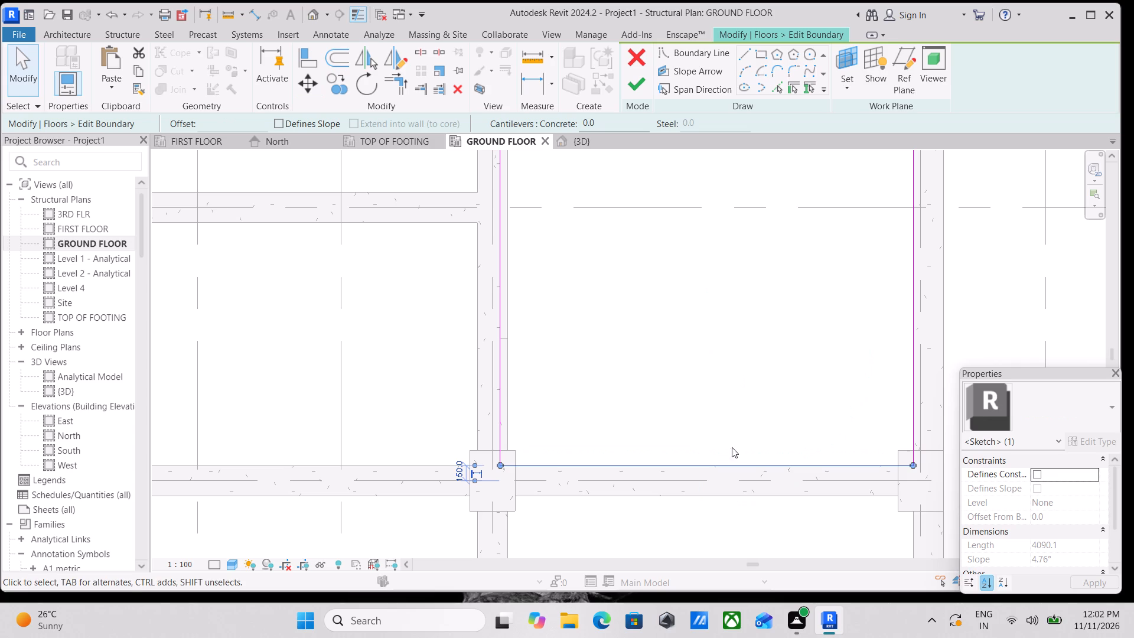
# Move the boundary's left edge onto the inner face of the vertical beam on the bay's left side.
pyautogui.scroll(-3, 750, 435)
pyautogui.moveTo(735, 397); pyautogui.dragTo(757, 448, button='middle')
pyautogui.scroll(1, 757, 448)
pyautogui.scroll(3, 611, 379)
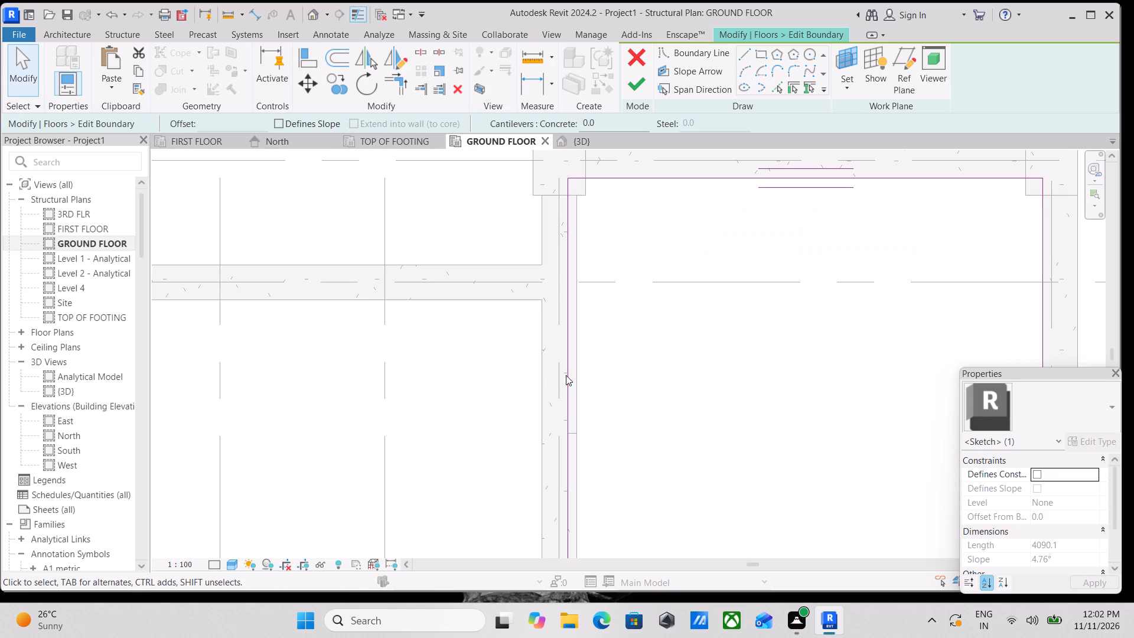
pyautogui.click(566, 375)
pyautogui.click(303, 83)
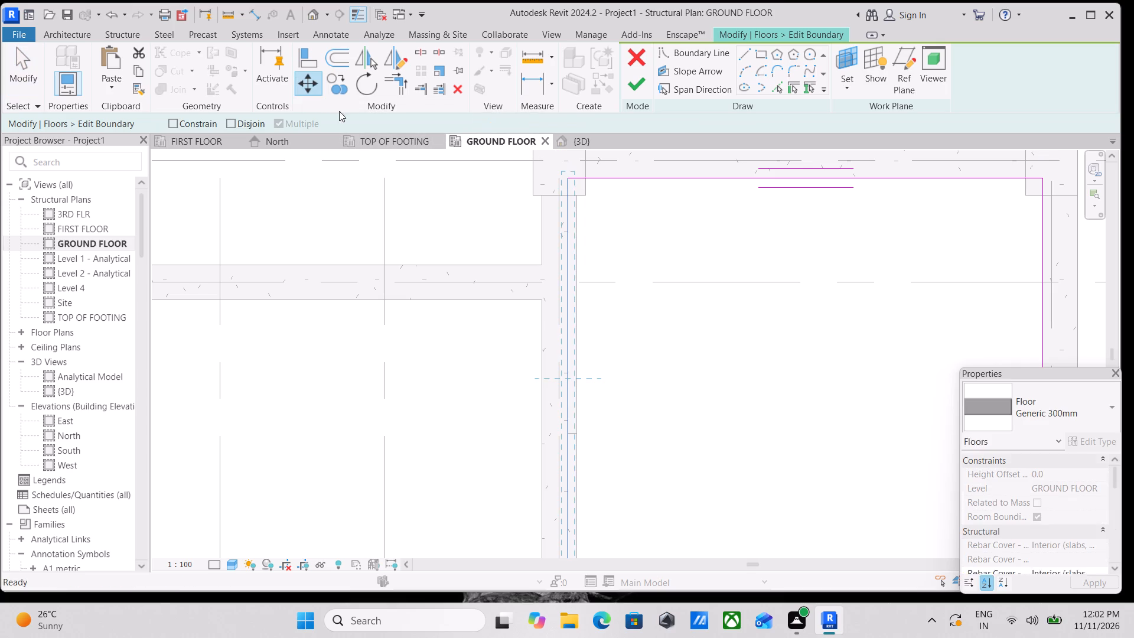
pyautogui.click(571, 435)
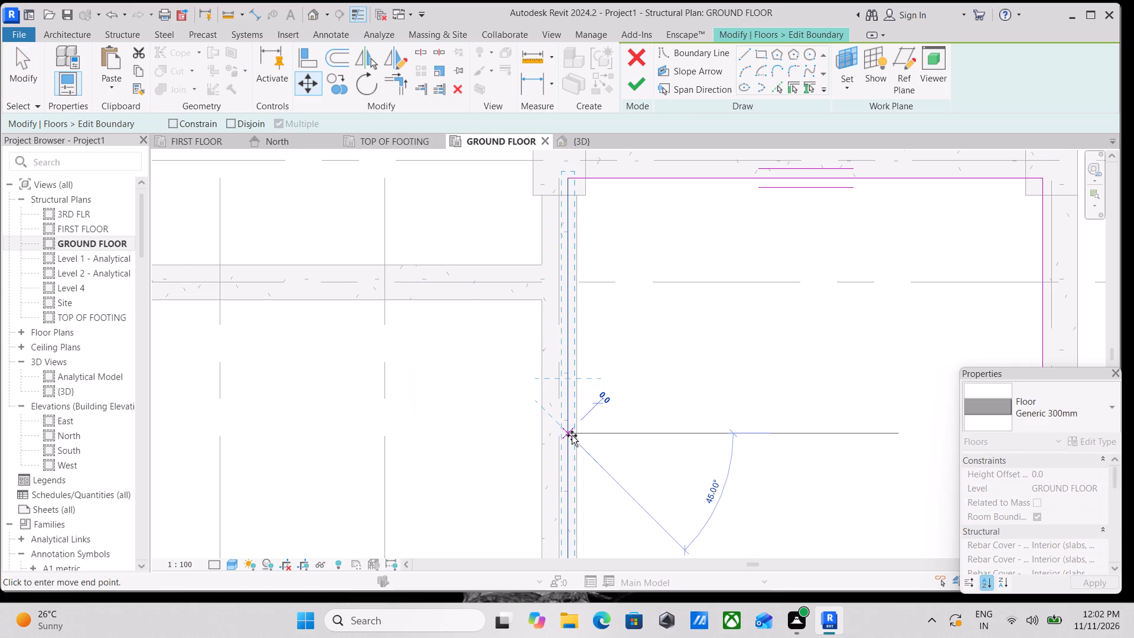
pyautogui.click(576, 435)
pyautogui.scroll(-4, 577, 434)
pyautogui.moveTo(618, 434); pyautogui.dragTo(575, 418, button='middle')
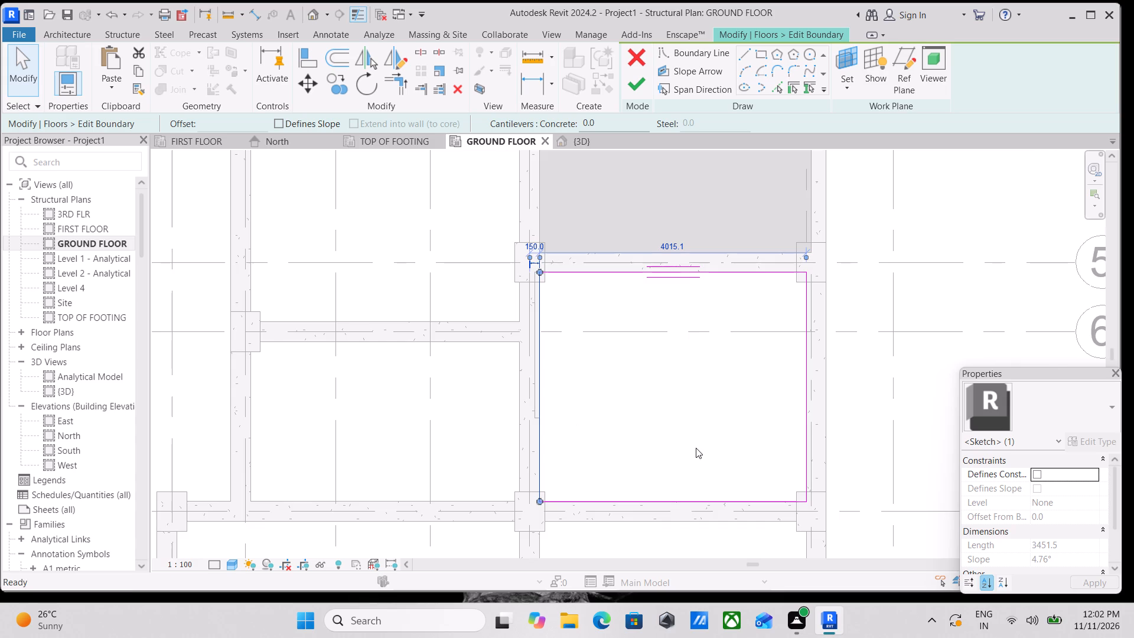
# Check the reshaped boundary against the surrounding beams and finish the sketch.
pyautogui.scroll(-1, 696, 448)
pyautogui.moveTo(693, 405); pyautogui.dragTo(703, 369, button='middle')
pyautogui.scroll(3, 771, 380)
pyautogui.scroll(2, 844, 416)
pyautogui.scroll(-1, 740, 353)
pyautogui.moveTo(734, 351); pyautogui.dragTo(741, 429, button='middle')
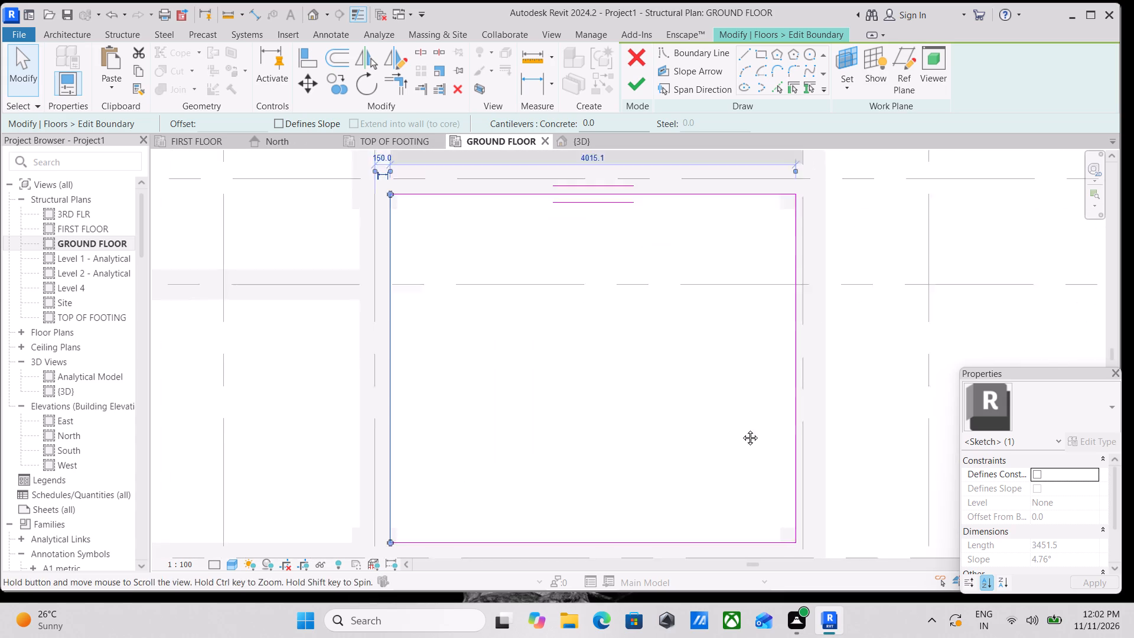
pyautogui.moveTo(741, 429); pyautogui.dragTo(751, 473, button='middle')
pyautogui.moveTo(646, 340); pyautogui.dragTo(663, 303, button='middle')
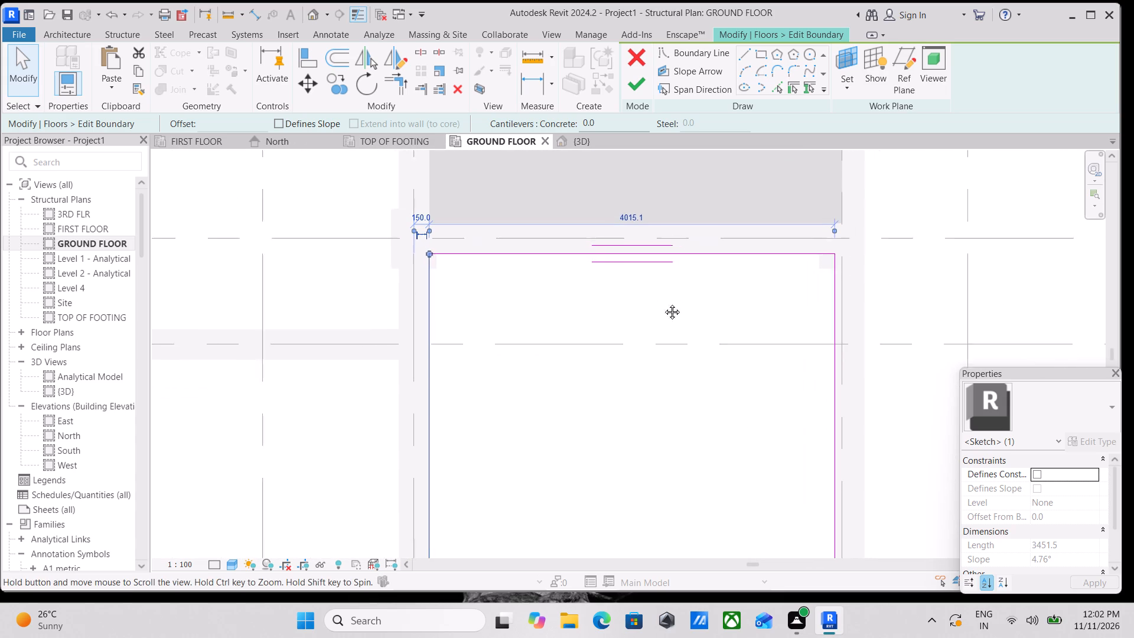
pyautogui.moveTo(663, 303); pyautogui.dragTo(653, 282, button='middle')
pyautogui.scroll(-3, 654, 319)
pyautogui.moveTo(653, 327); pyautogui.dragTo(653, 284, button='middle')
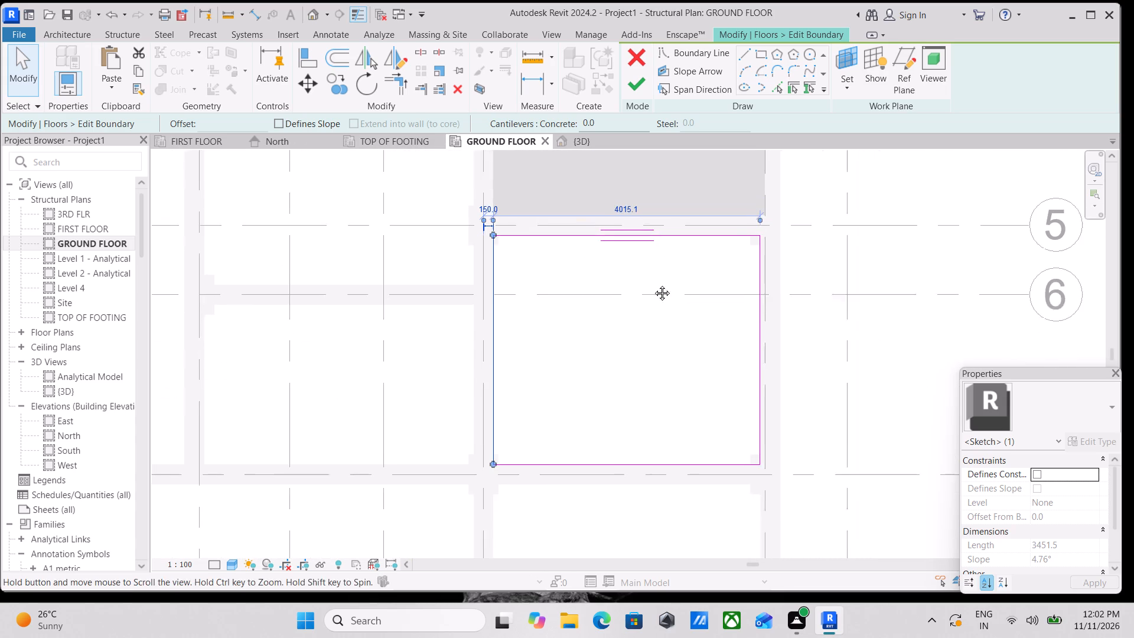
pyautogui.moveTo(653, 284); pyautogui.dragTo(656, 263, button='middle')
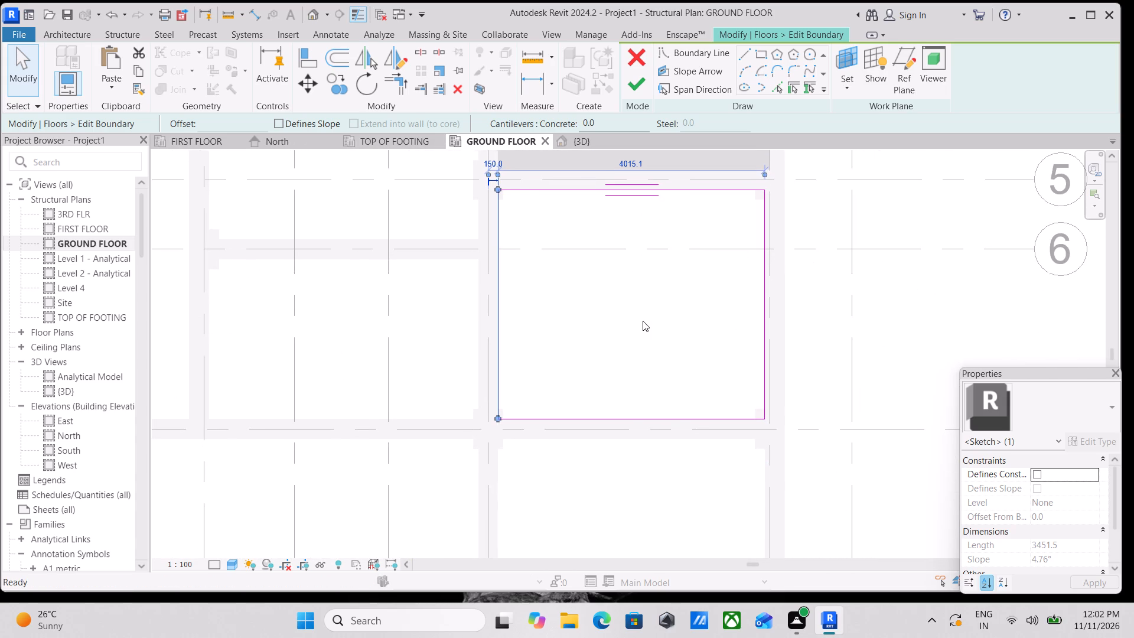
pyautogui.scroll(-1, 643, 321)
pyautogui.moveTo(641, 328); pyautogui.dragTo(693, 289, button='middle')
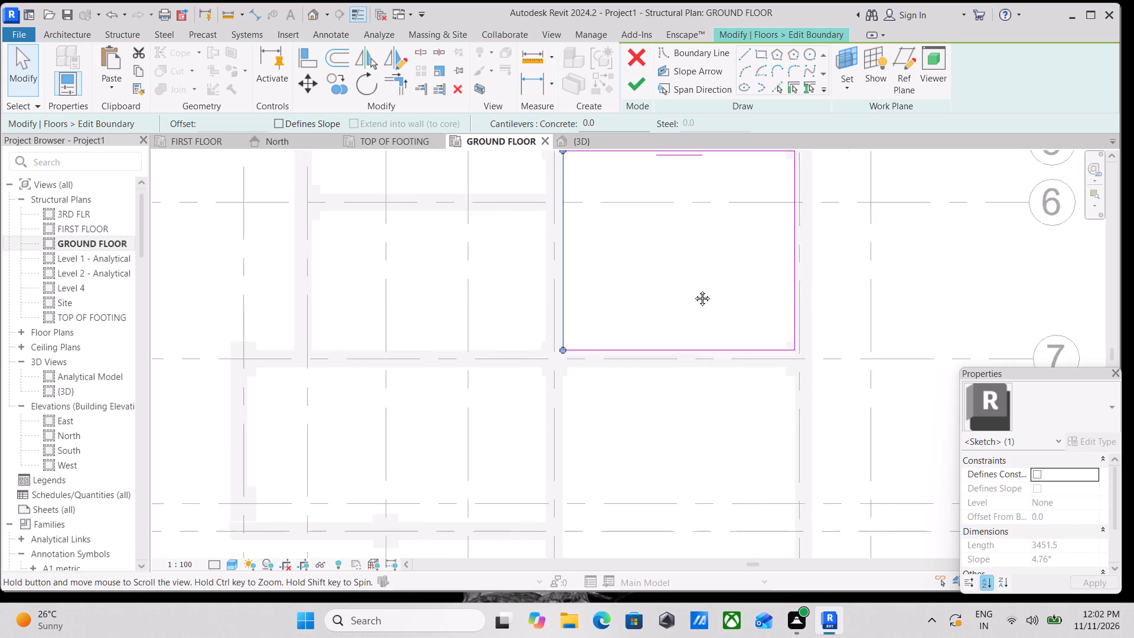
pyautogui.moveTo(693, 289); pyautogui.dragTo(698, 301, button='middle')
pyautogui.click(632, 87)
# Copy the slab between grids 5 and 7 downward, placing its lower edge on the upper face of the grid 10 beam.
pyautogui.scroll(-1, 667, 289)
pyautogui.moveTo(667, 289); pyautogui.dragTo(669, 302, button='middle')
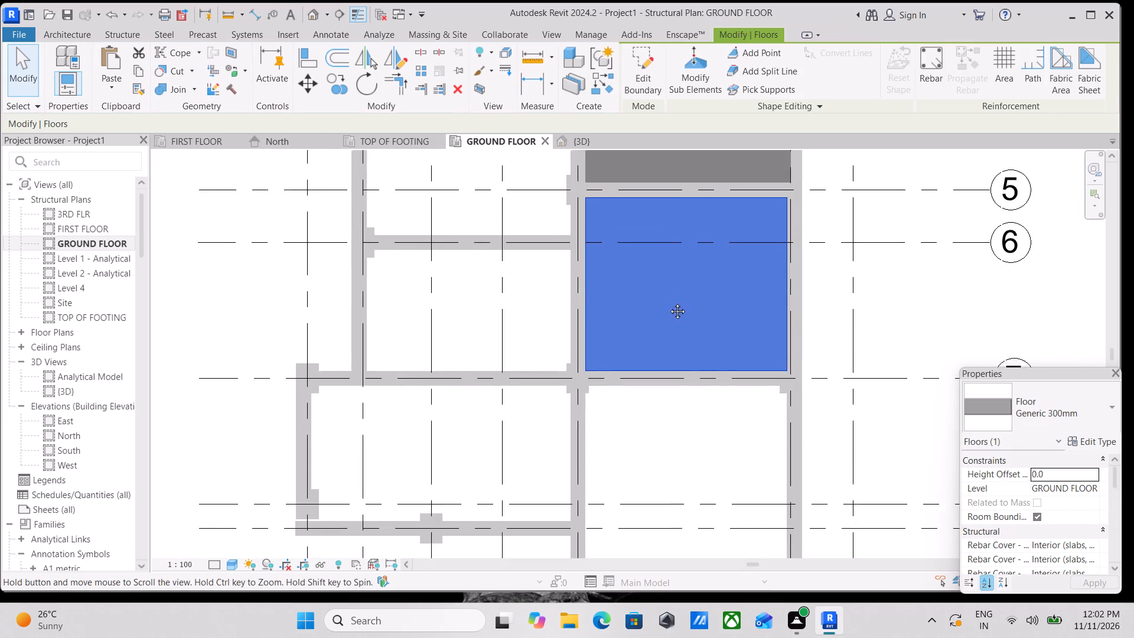
pyautogui.moveTo(669, 302); pyautogui.dragTo(694, 386, button='middle')
pyautogui.scroll(-2, 713, 369)
pyautogui.moveTo(712, 366); pyautogui.dragTo(674, 265, button='middle')
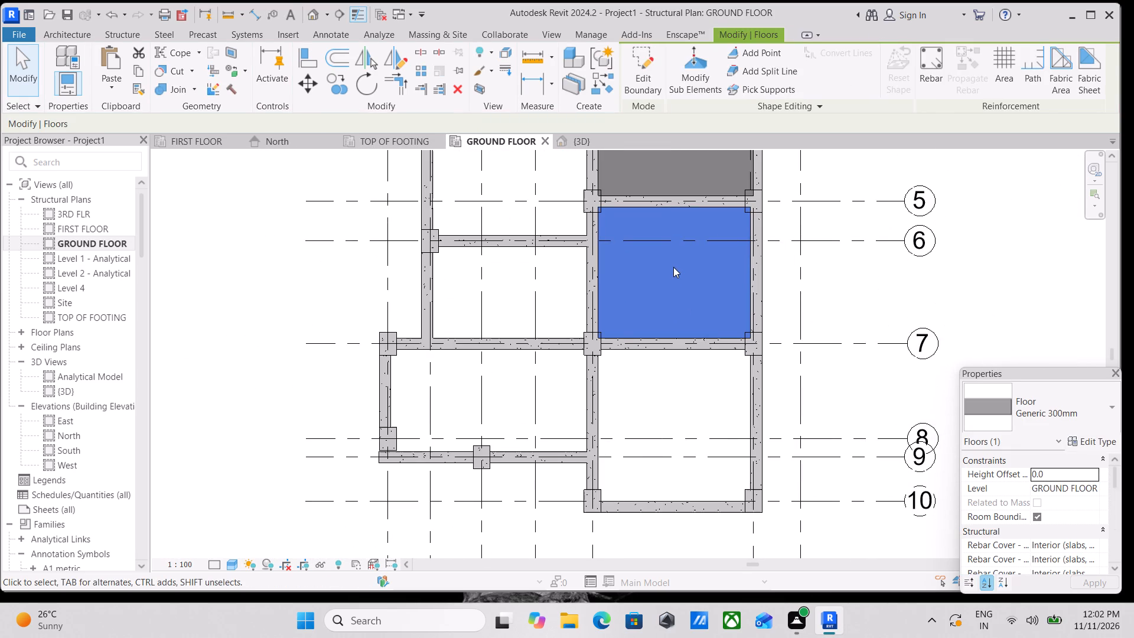
pyautogui.scroll(1, 673, 267)
pyautogui.moveTo(670, 310); pyautogui.dragTo(659, 276, button='middle')
pyautogui.moveTo(657, 347); pyautogui.dragTo(700, 421, button='middle')
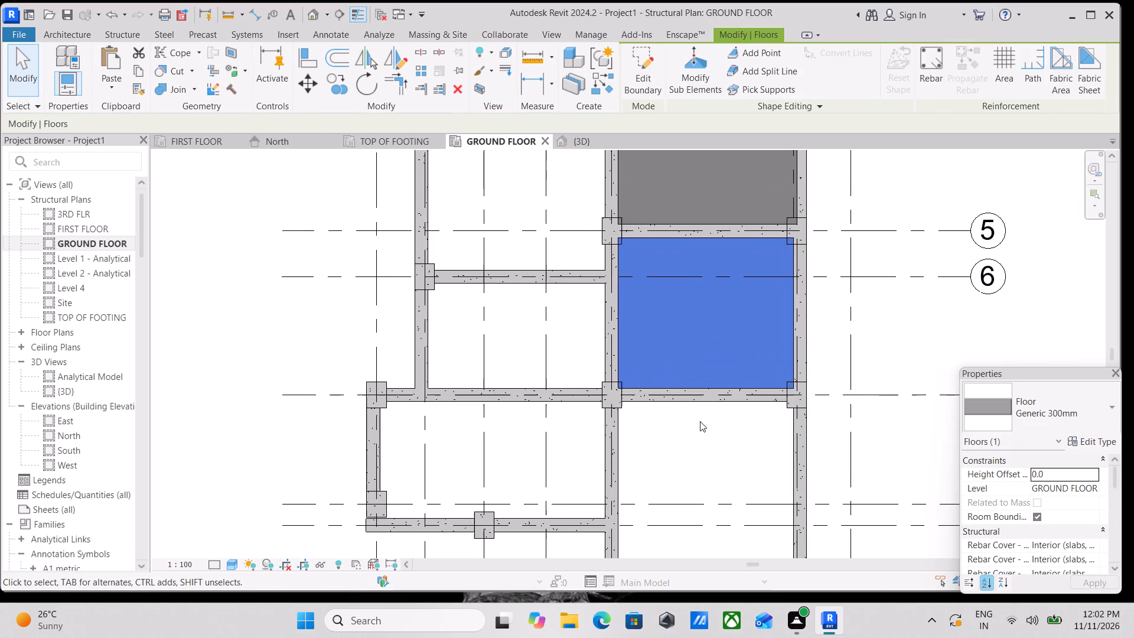
pyautogui.scroll(2, 700, 422)
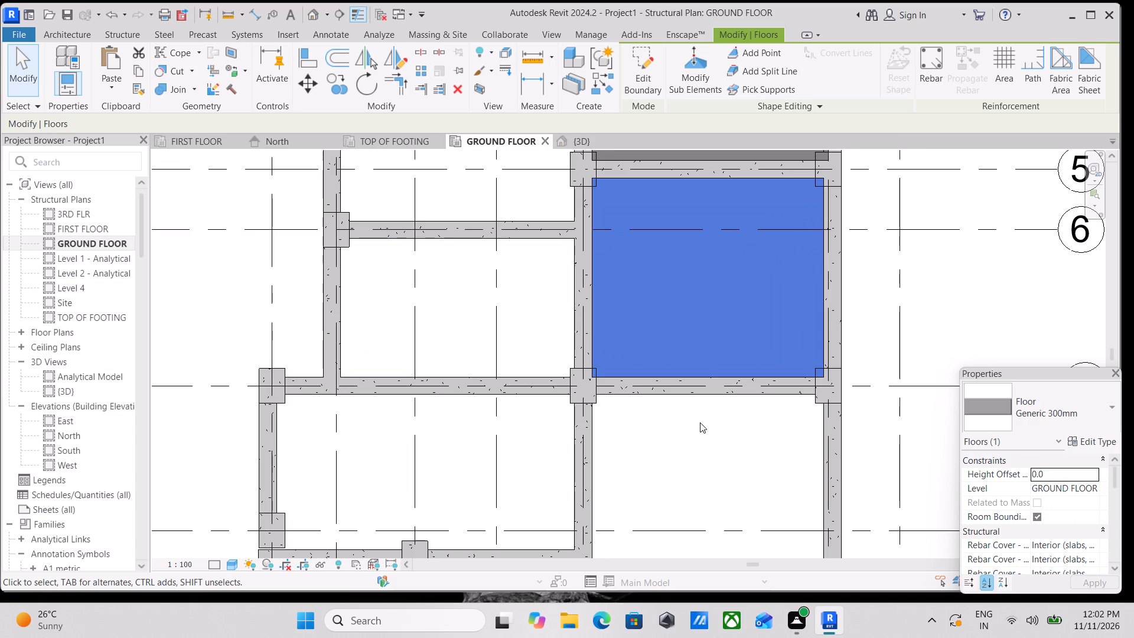
pyautogui.write('co')
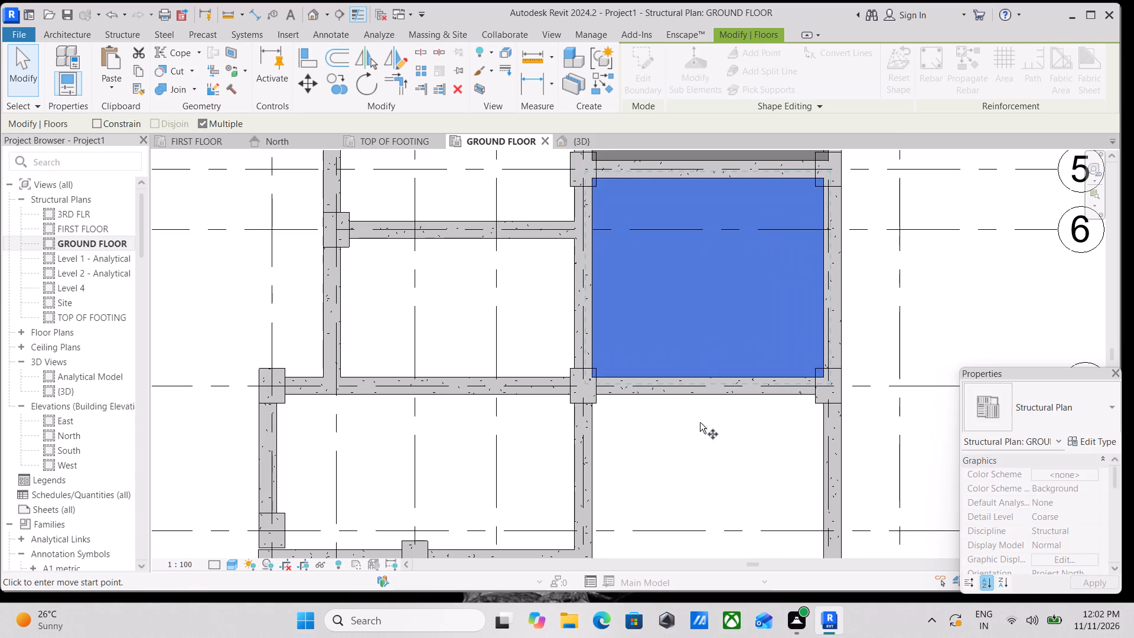
pyautogui.click(709, 373)
pyautogui.moveTo(733, 501); pyautogui.dragTo(714, 225, button='middle')
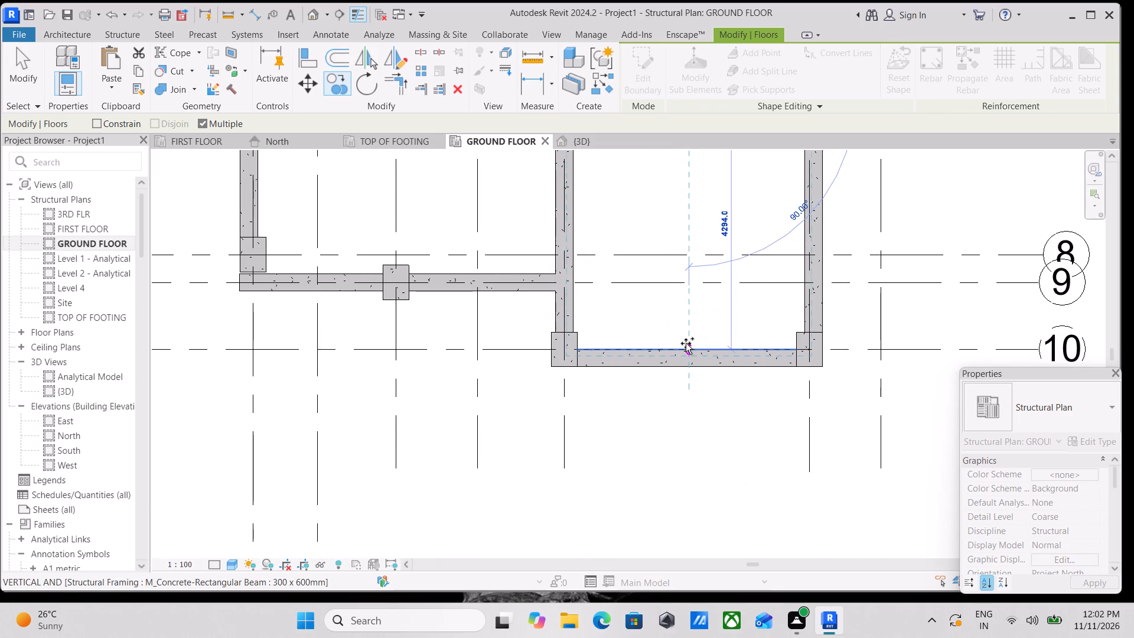
pyautogui.scroll(3, 685, 342)
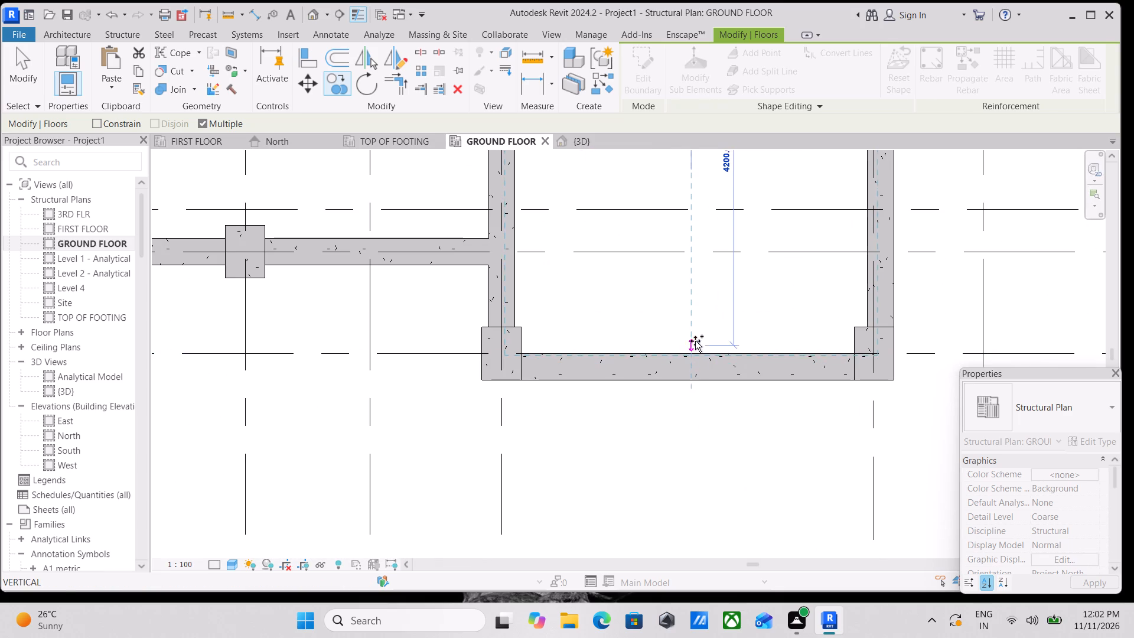
pyautogui.click(695, 349)
pyautogui.scroll(-1, 712, 313)
pyautogui.moveTo(712, 313); pyautogui.dragTo(717, 471, button='middle')
pyautogui.scroll(-1, 719, 457)
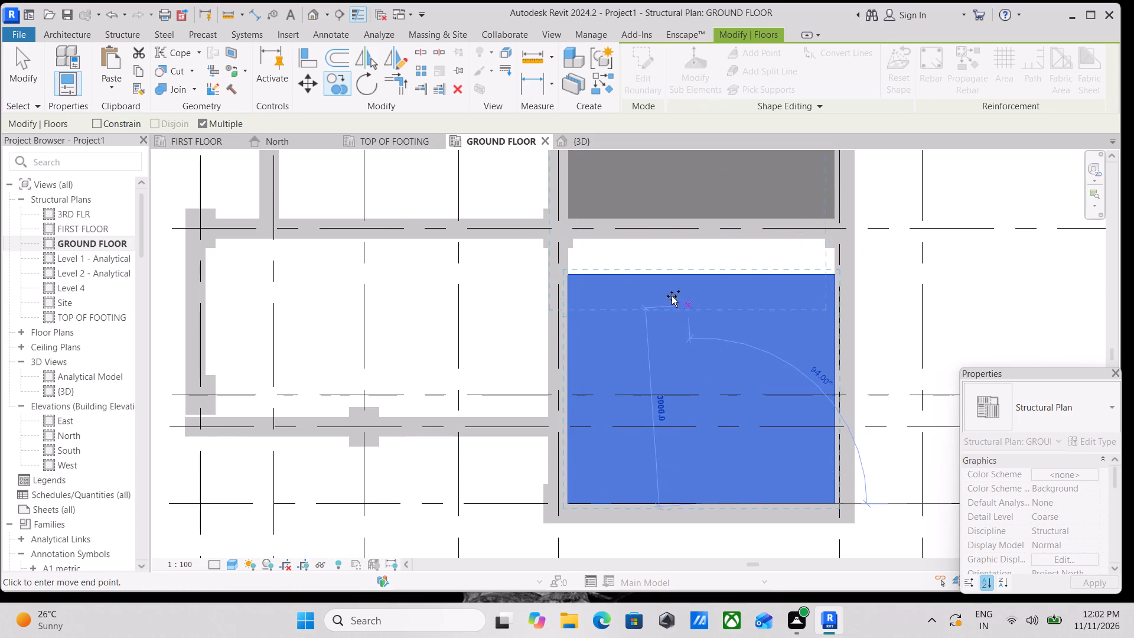
# Move the upper boundary edge of the copied slab between grids 7 and 10 onto the grid 7 beam's lower face and finish the sketch.
pyautogui.press('Escape')
pyautogui.scroll(2, 597, 266)
pyautogui.press('Escape')
pyautogui.click(640, 276)
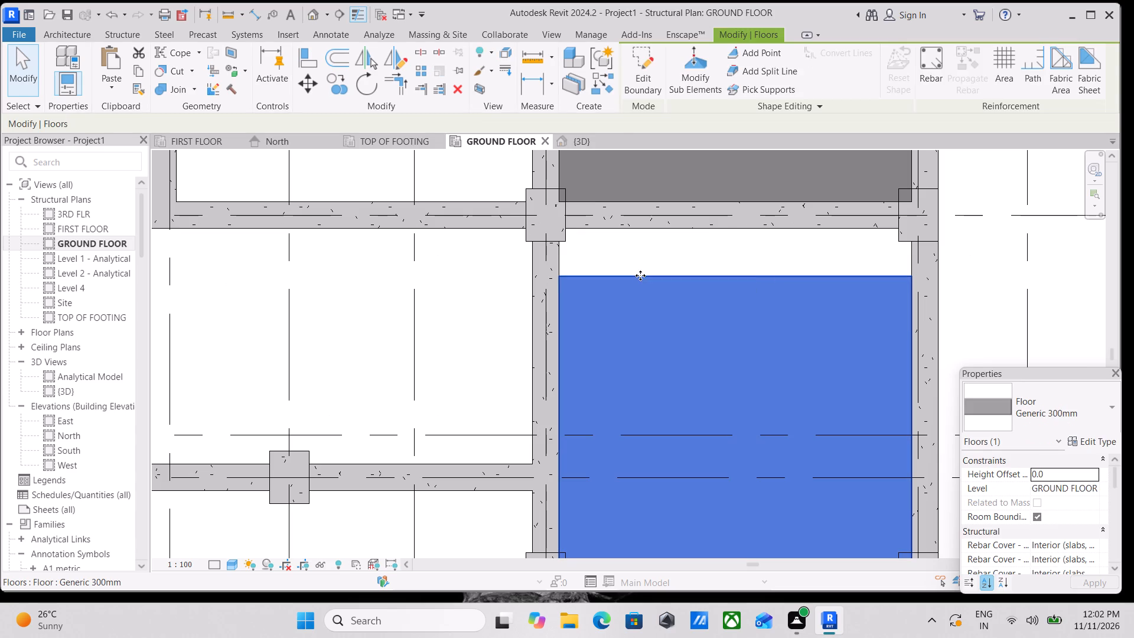
pyautogui.click(648, 50)
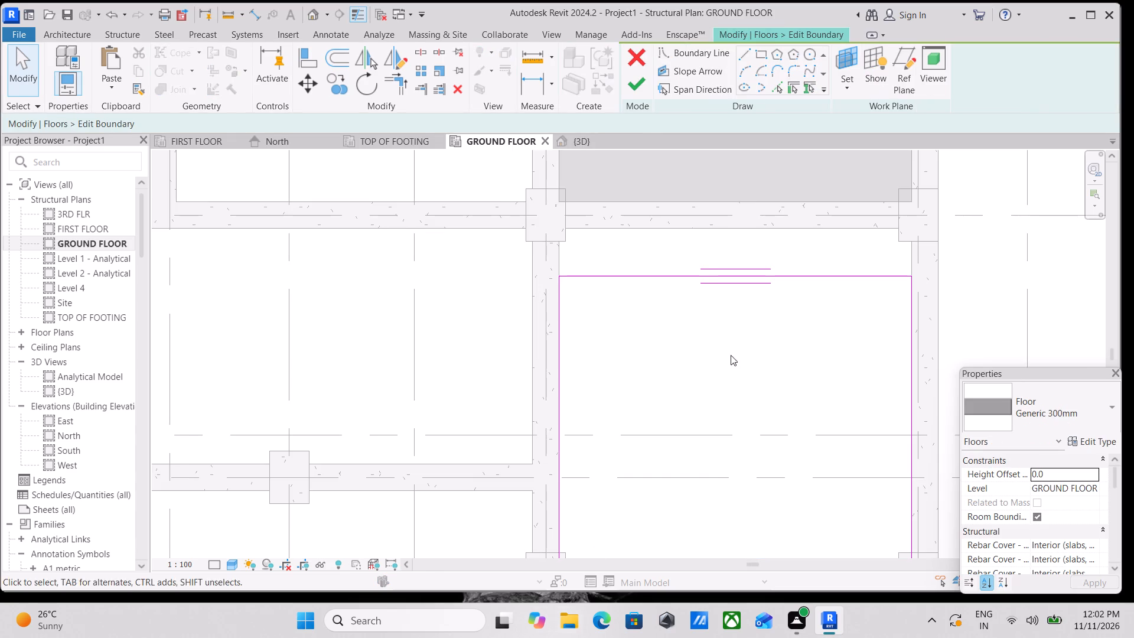
pyautogui.scroll(2, 788, 280)
pyautogui.moveTo(808, 287); pyautogui.dragTo(784, 309, button='middle')
pyautogui.click(772, 297)
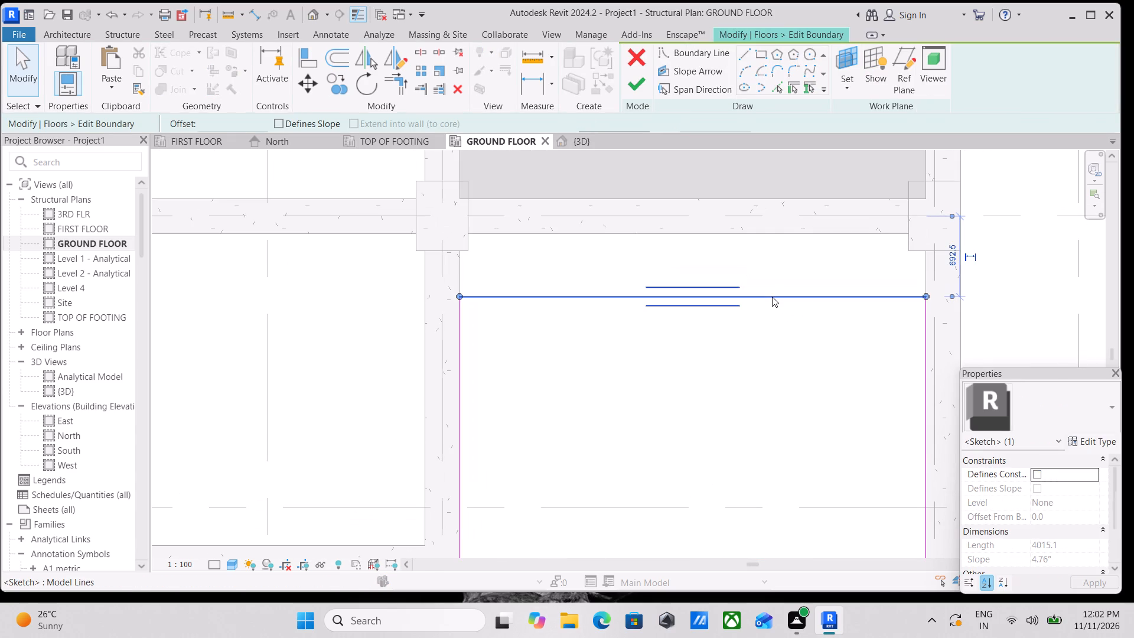
pyautogui.click(310, 82)
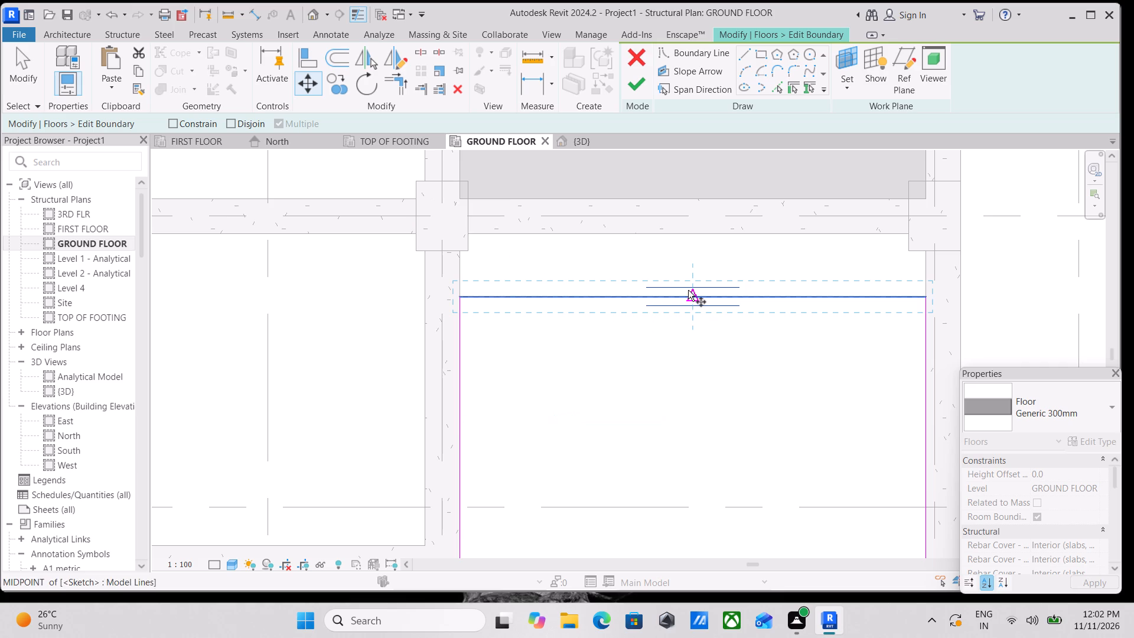
pyautogui.click(690, 291)
pyautogui.click(689, 229)
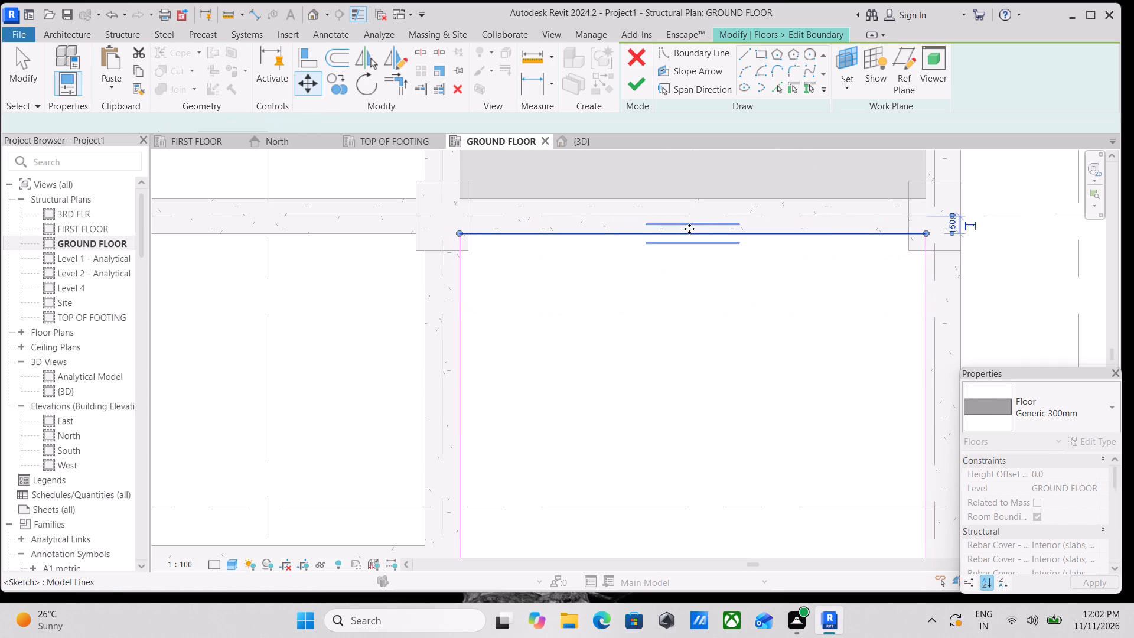
pyautogui.scroll(-1, 663, 295)
pyautogui.press('Escape')
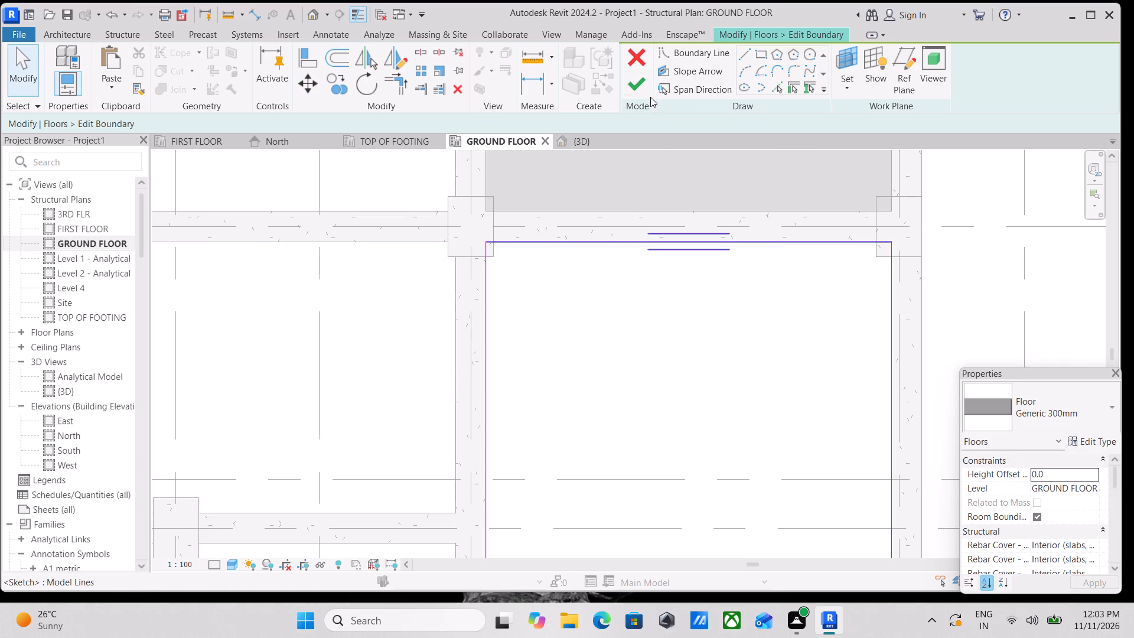
pyautogui.click(637, 77)
# Copy the left-column slab between grids 2 and 4 downward, placing its lower edge on the upper face of the grid 6 beam.
pyautogui.scroll(-1, 494, 566)
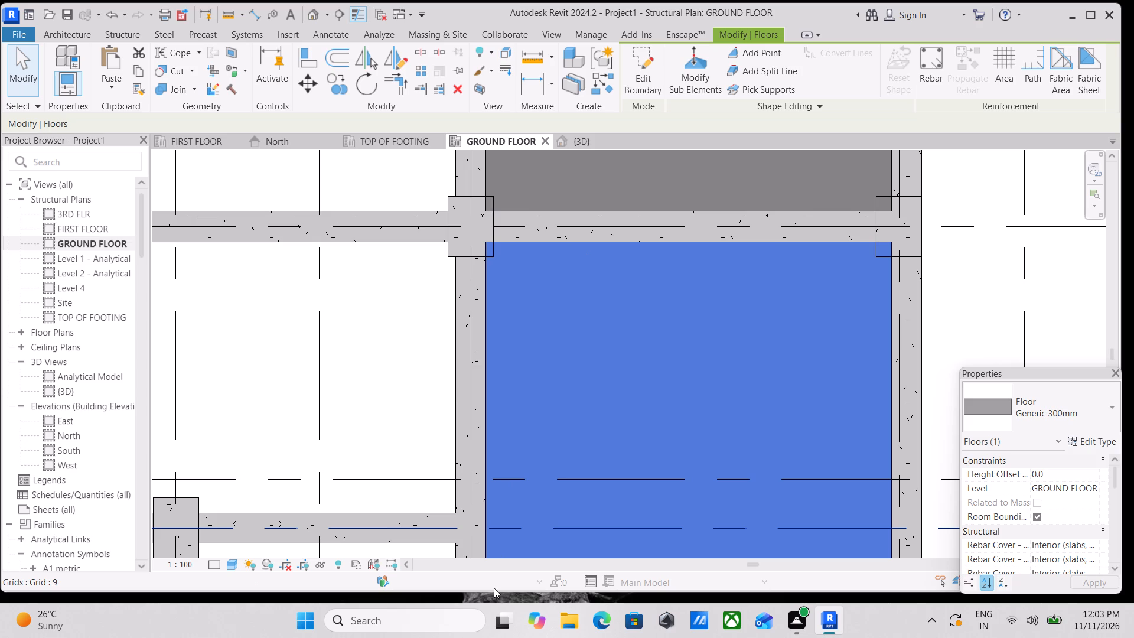
pyautogui.scroll(-4, 495, 588)
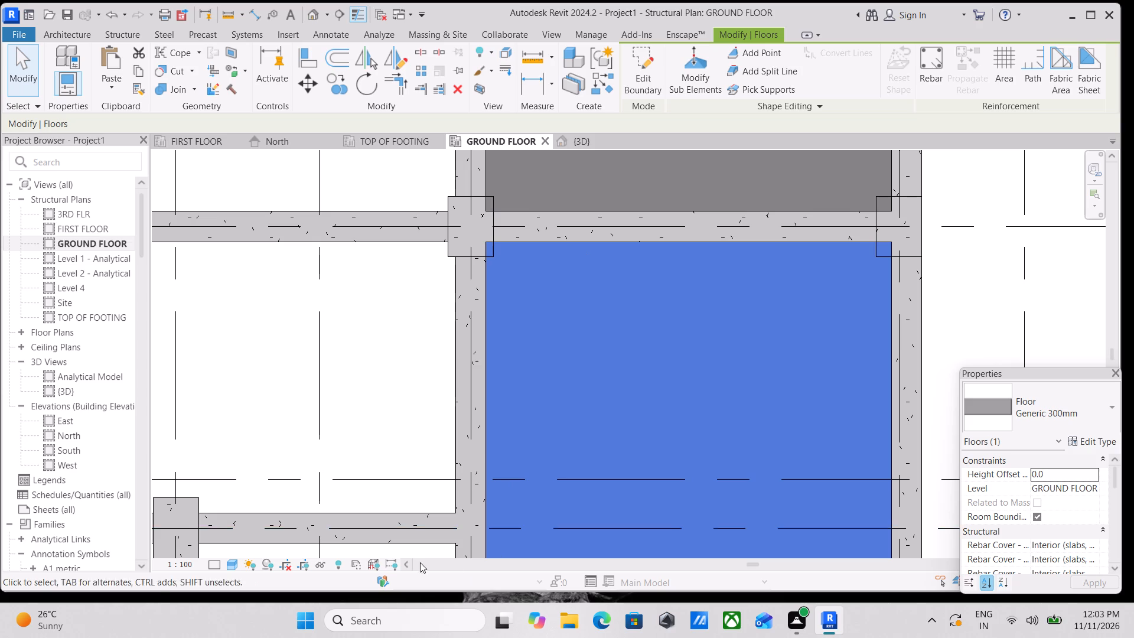
pyautogui.scroll(-1, 416, 546)
pyautogui.scroll(-3, 568, 518)
pyautogui.moveTo(568, 517); pyautogui.dragTo(724, 481, button='middle')
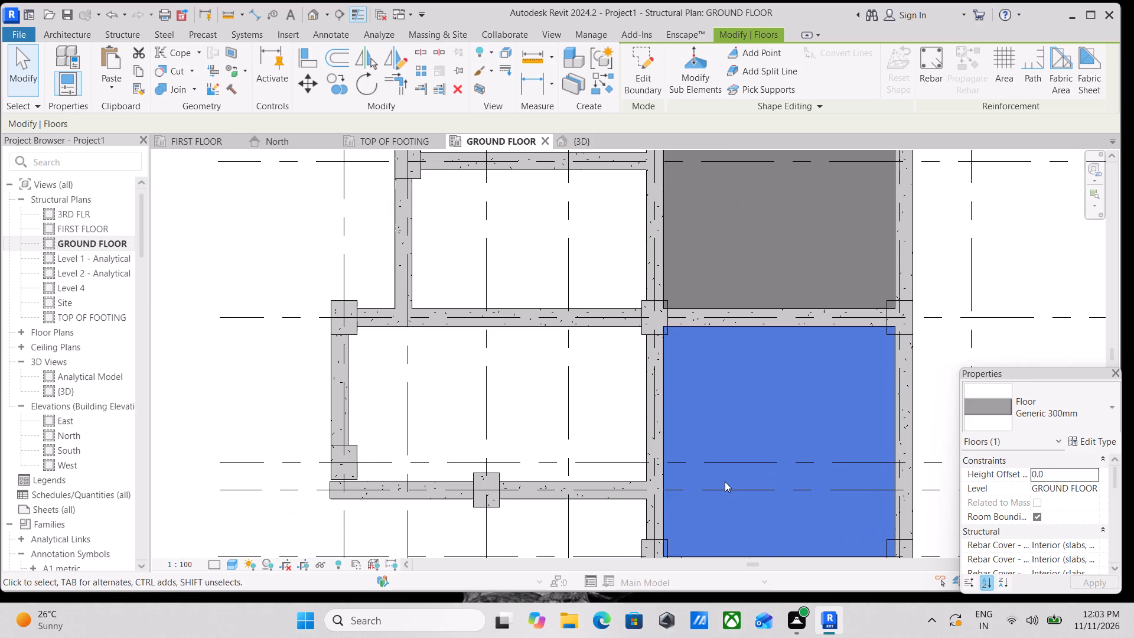
pyautogui.scroll(-2, 702, 376)
pyautogui.moveTo(698, 349); pyautogui.dragTo(721, 295, button='middle')
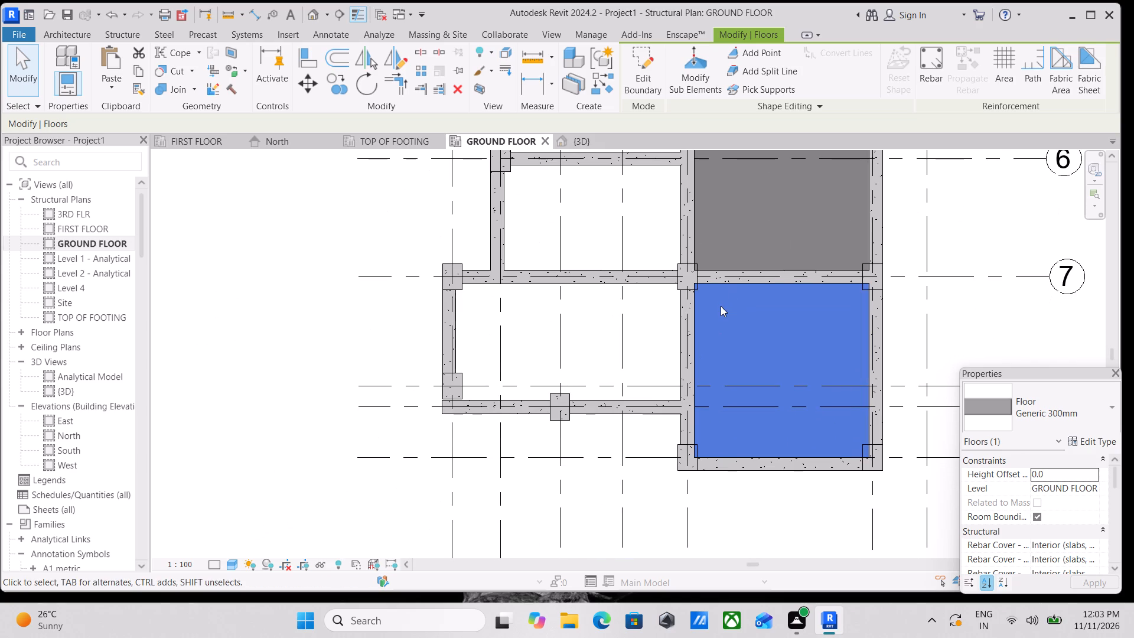
pyautogui.moveTo(722, 309); pyautogui.dragTo(791, 494, button='middle')
pyautogui.press('Escape')
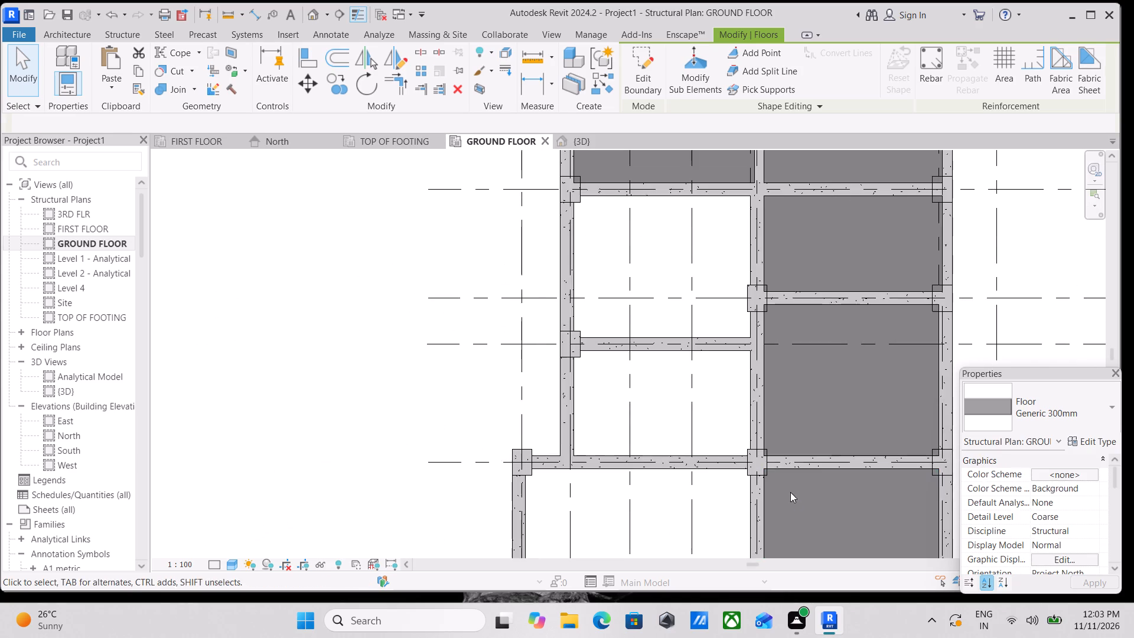
pyautogui.scroll(-3, 723, 407)
pyautogui.moveTo(723, 407); pyautogui.dragTo(746, 506, button='middle')
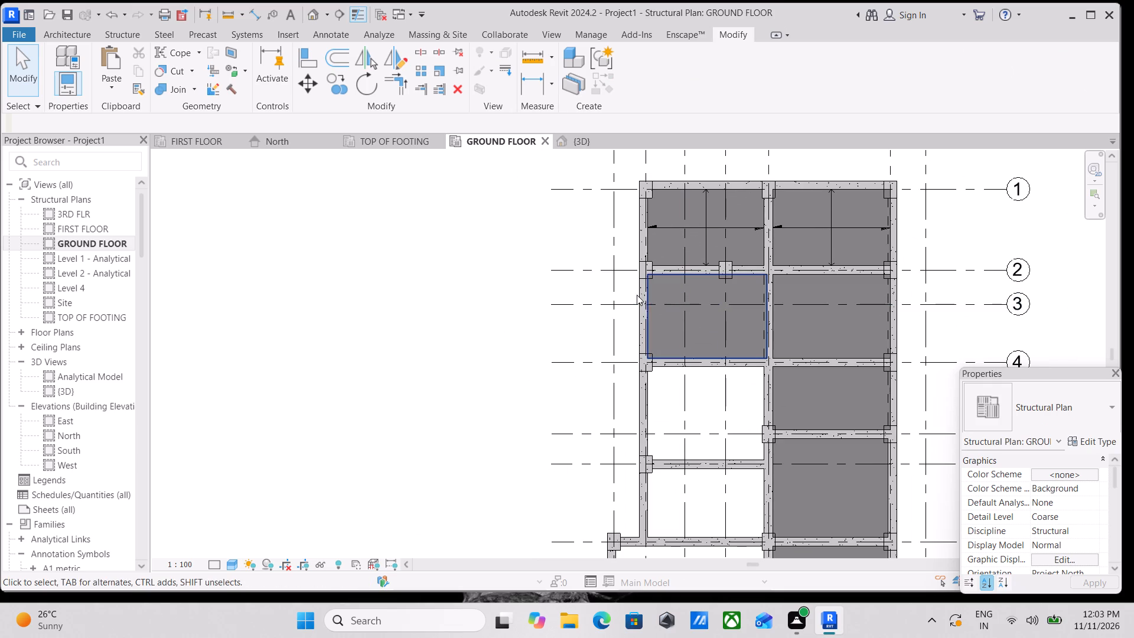
pyautogui.scroll(3, 657, 285)
pyautogui.click(648, 287)
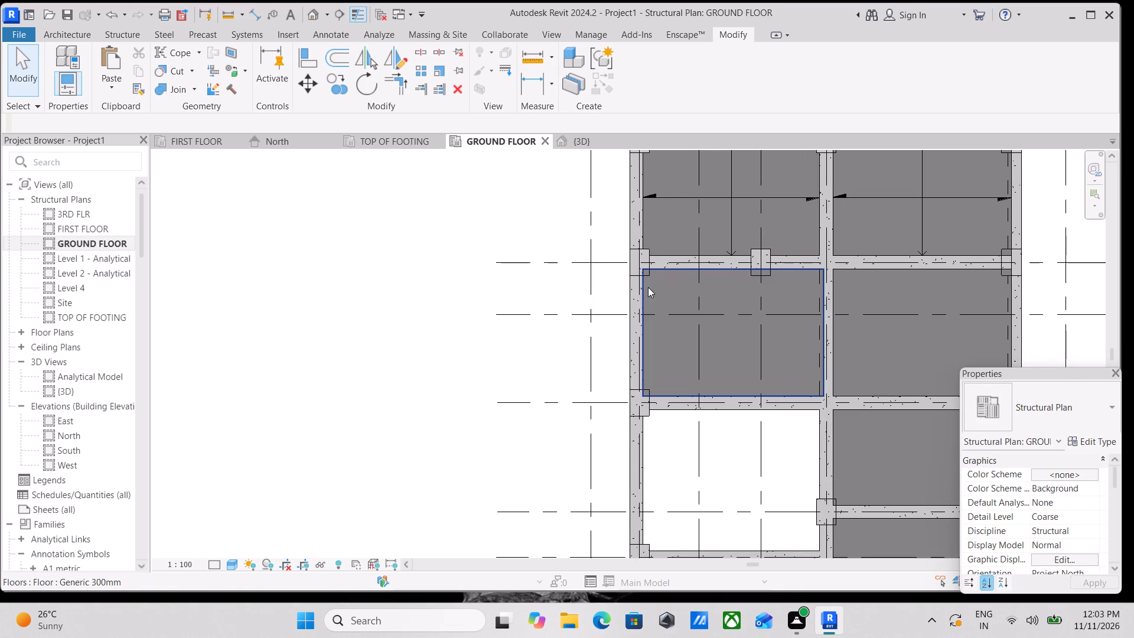
pyautogui.moveTo(747, 366); pyautogui.dragTo(669, 340, button='middle')
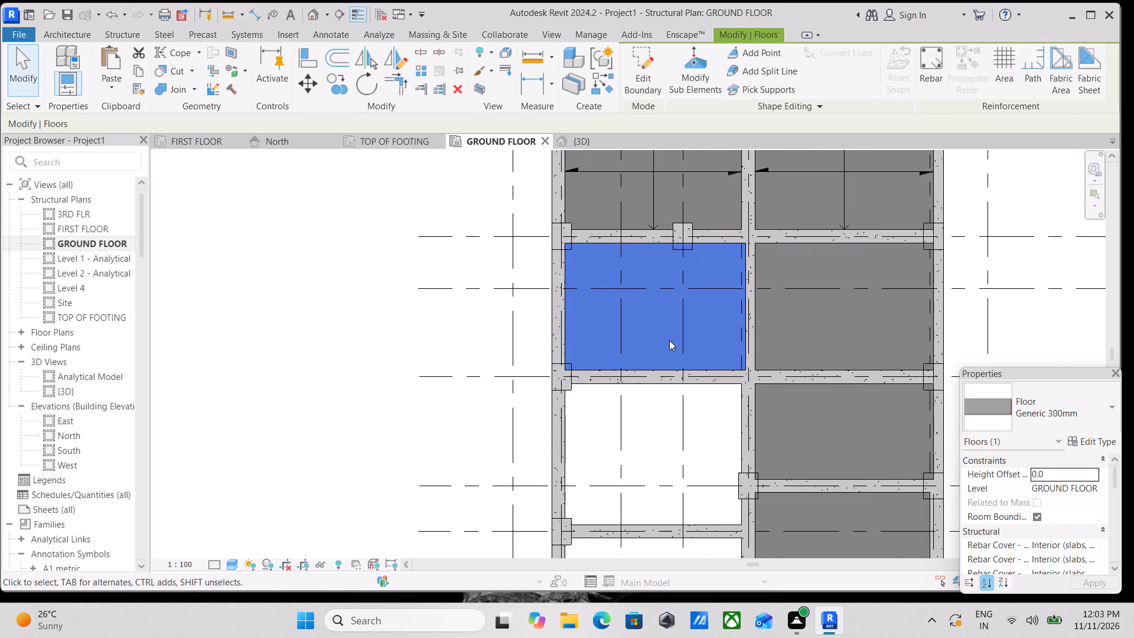
pyautogui.scroll(1, 674, 373)
pyautogui.moveTo(663, 418); pyautogui.dragTo(641, 462, button='middle')
pyautogui.scroll(2, 641, 462)
pyautogui.write('co')
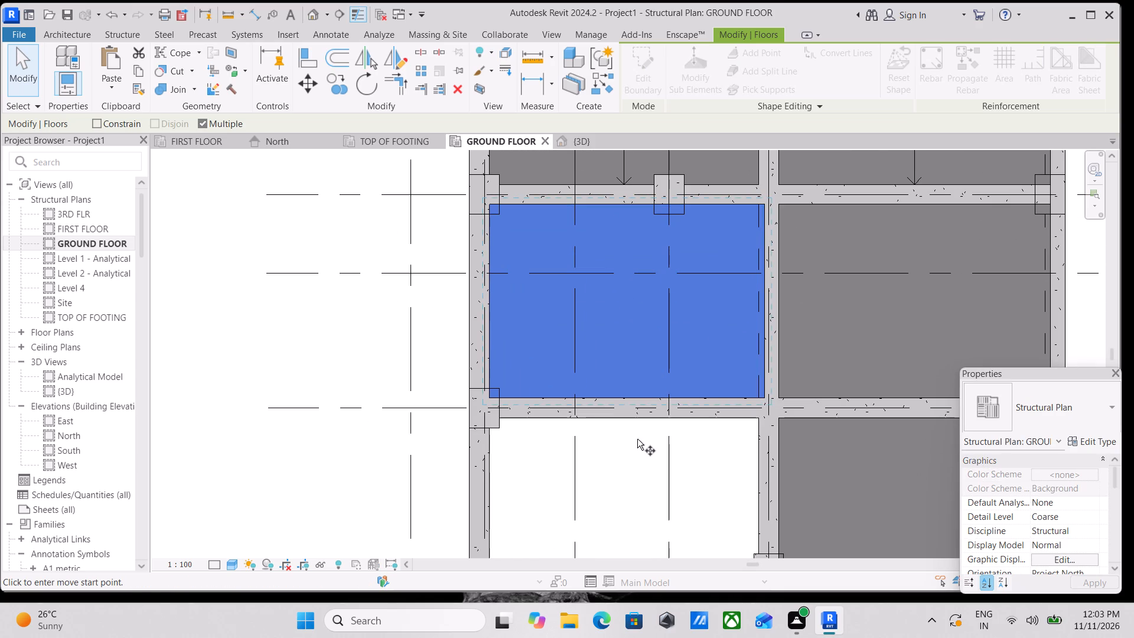
pyautogui.click(627, 396)
pyautogui.moveTo(627, 454); pyautogui.dragTo(656, 289, button='middle')
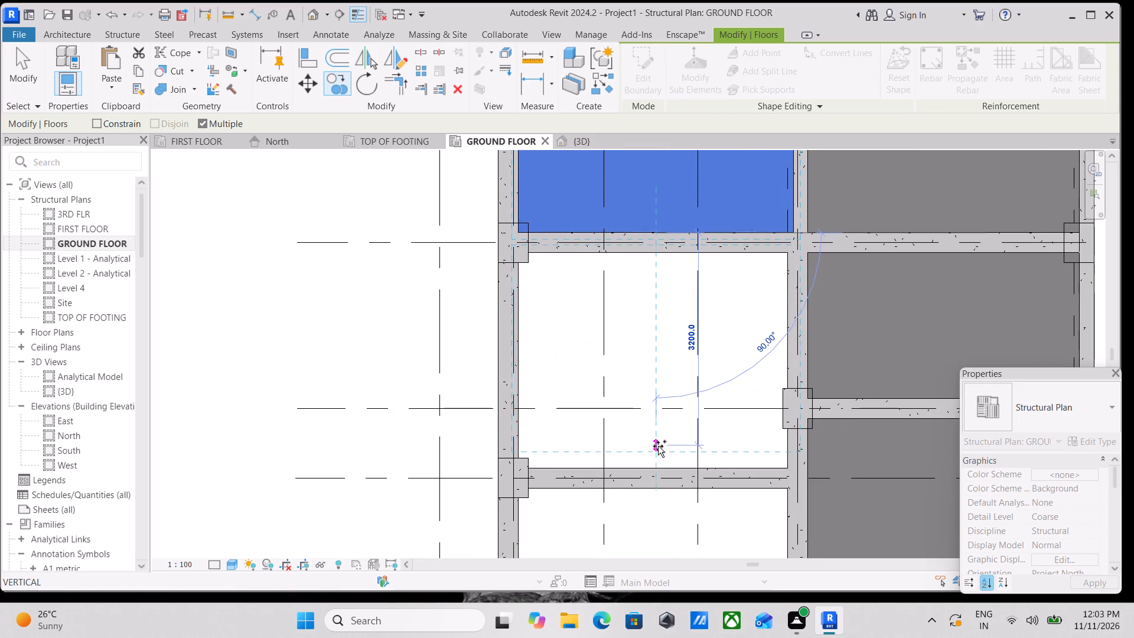
pyautogui.click(657, 467)
pyautogui.scroll(-1, 671, 441)
pyautogui.moveTo(671, 441); pyautogui.dragTo(659, 493, button='middle')
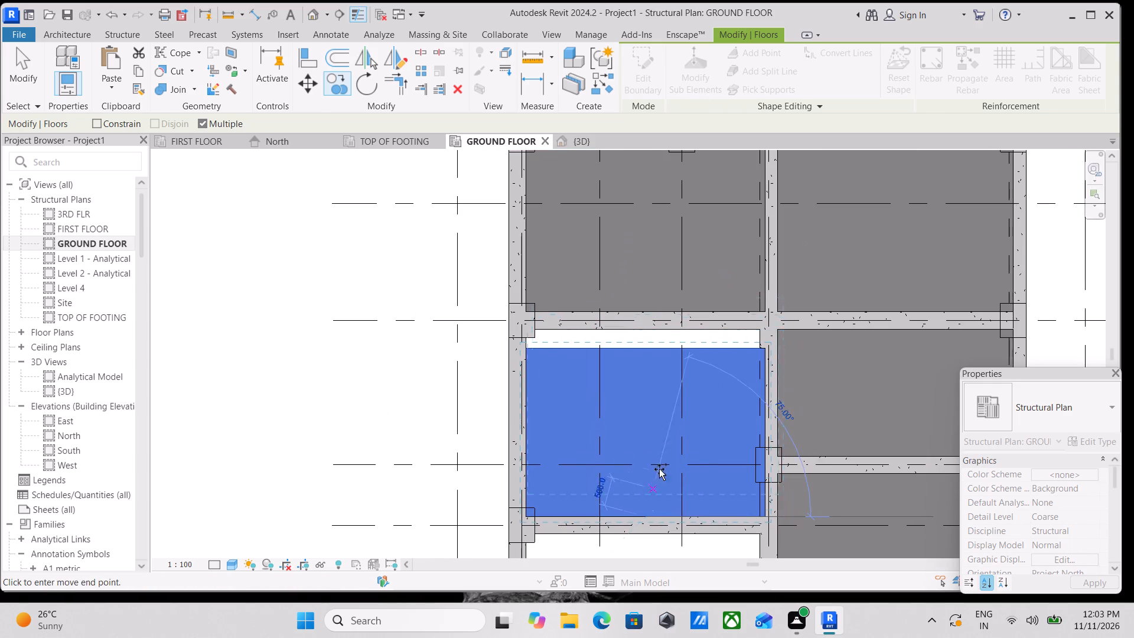
pyautogui.press('Escape')
pyautogui.press('Escape')
# Edit the copied slab's boundary, moving its upper edge up onto the lower face of the grid 4 beam.
pyautogui.scroll(2, 734, 327)
pyautogui.click(700, 356)
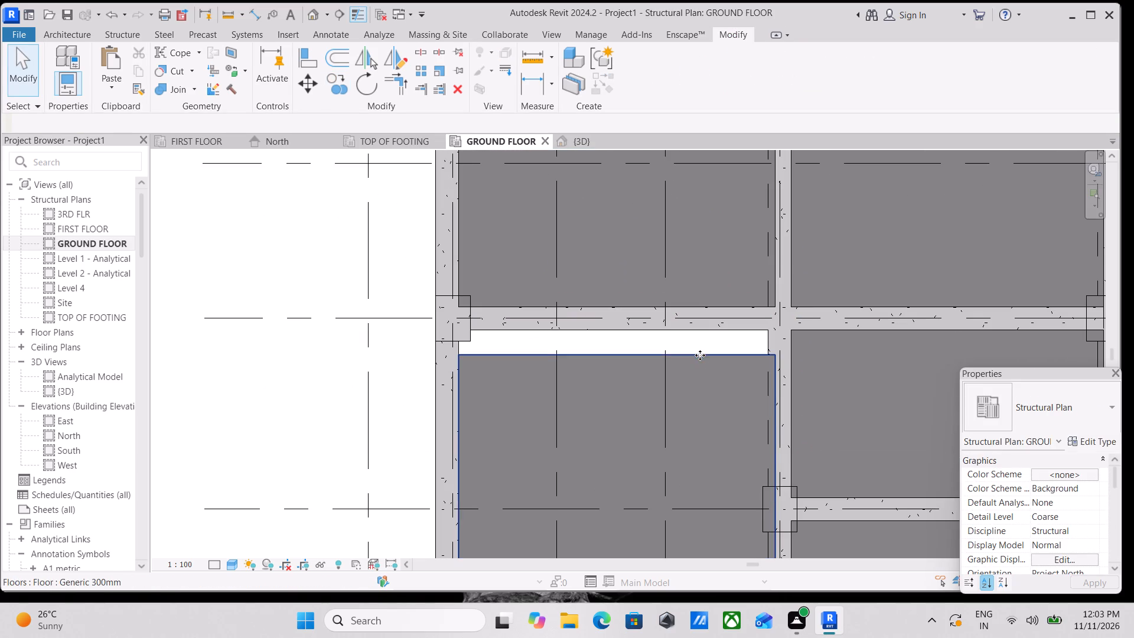
pyautogui.click(649, 63)
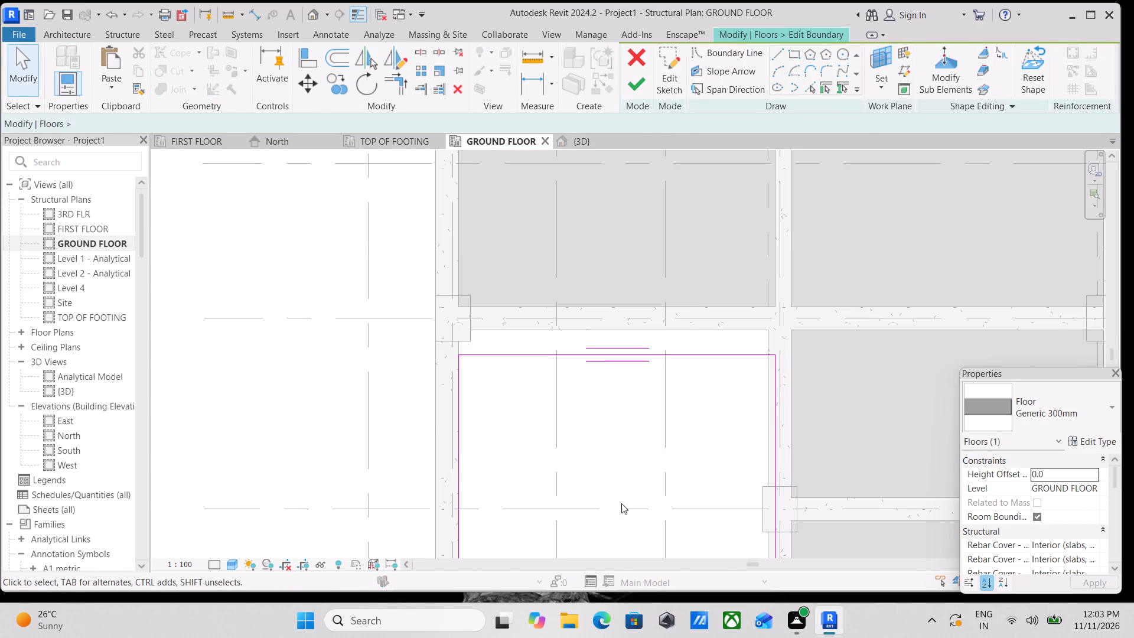
pyautogui.click(666, 359)
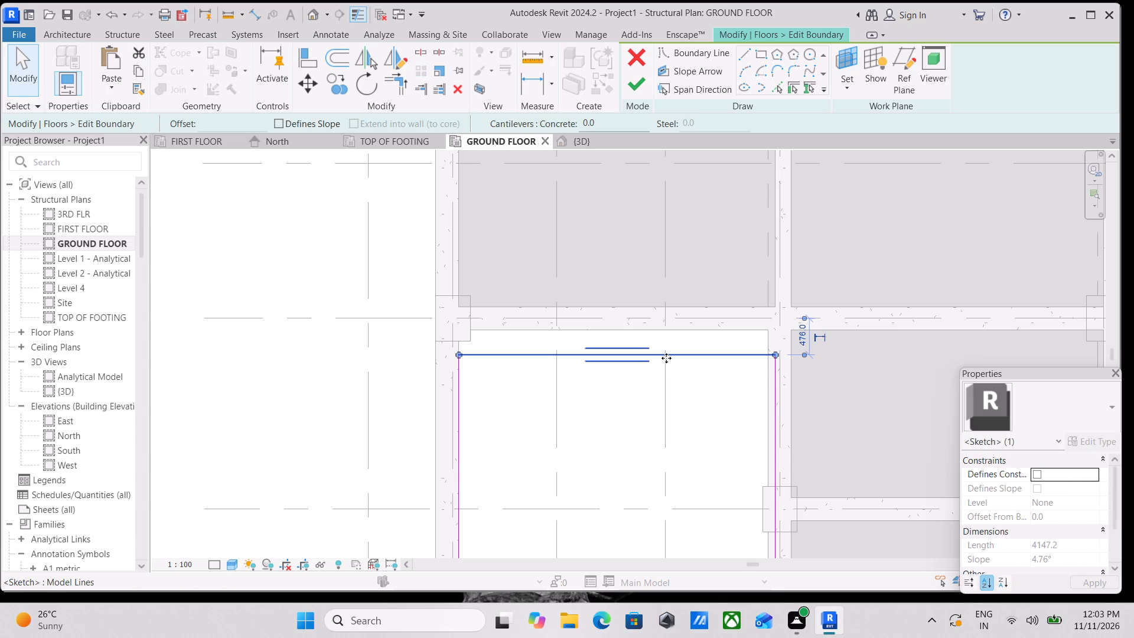
pyautogui.click(316, 85)
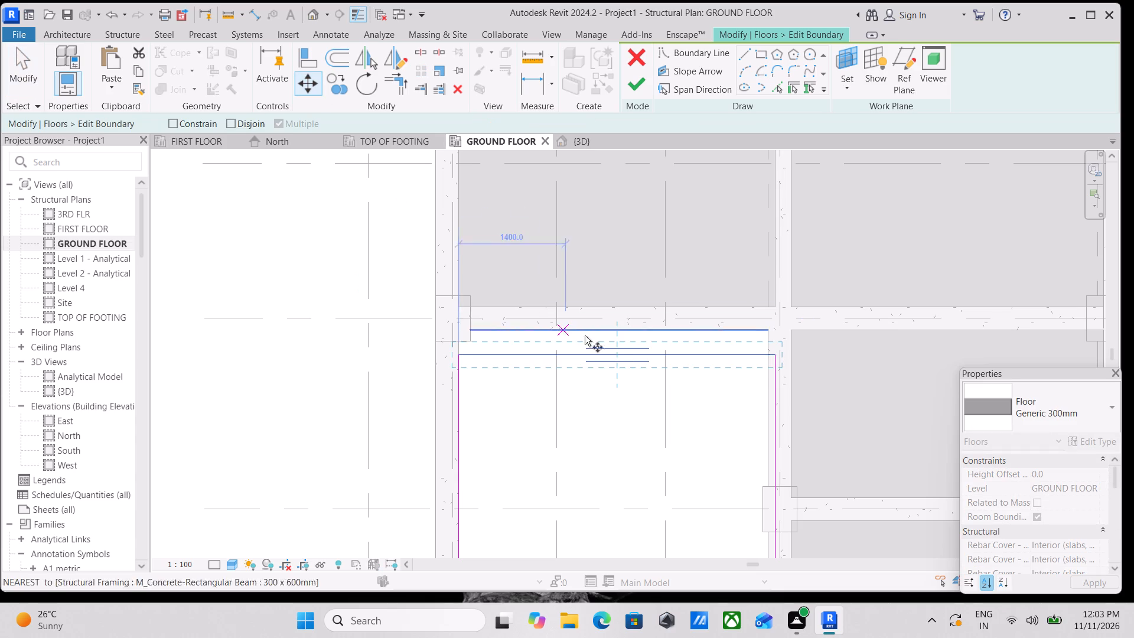
pyautogui.click(613, 354)
pyautogui.click(618, 328)
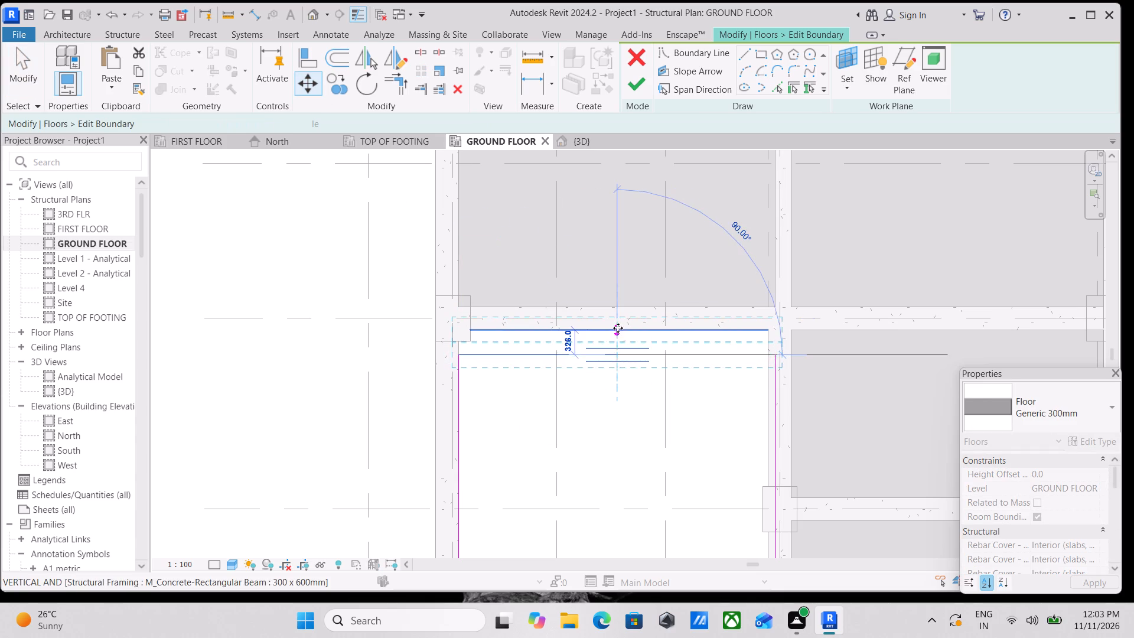
pyautogui.moveTo(713, 415); pyautogui.dragTo(677, 444, button='middle')
pyautogui.press('Escape')
# Move the boundary's right edge onto the inner face of the vertical beam on the bay's right side and finish the sketch.
pyautogui.moveTo(761, 441); pyautogui.dragTo(625, 303, button='middle')
pyautogui.scroll(-1, 728, 408)
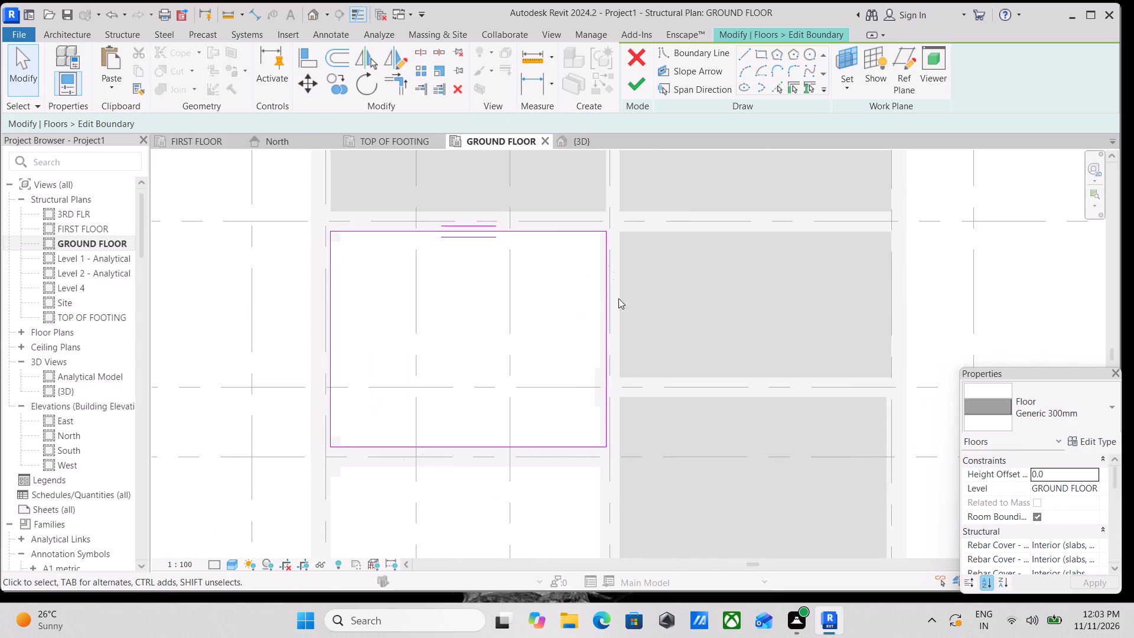
pyautogui.click(602, 331)
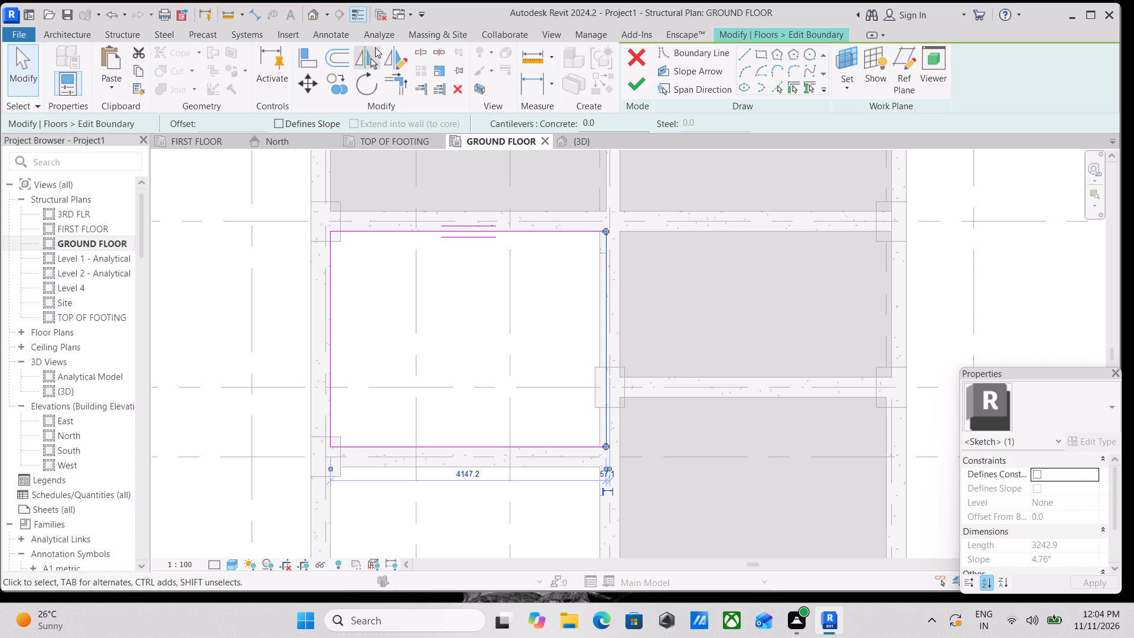
pyautogui.click(304, 83)
pyautogui.scroll(1, 595, 368)
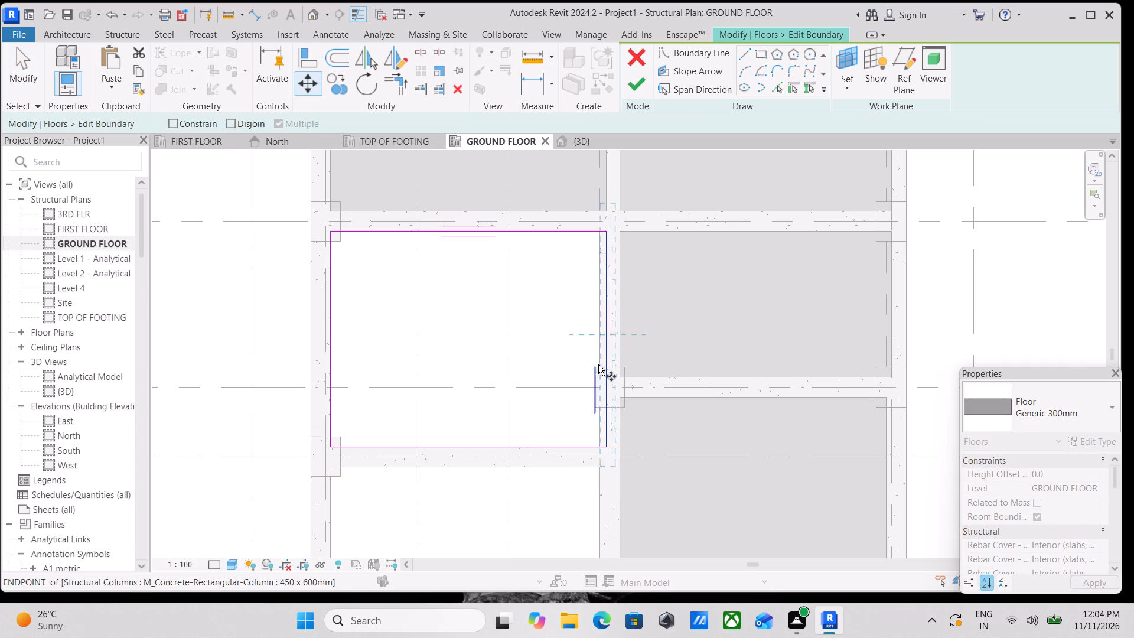
pyautogui.scroll(4, 598, 364)
pyautogui.click(611, 320)
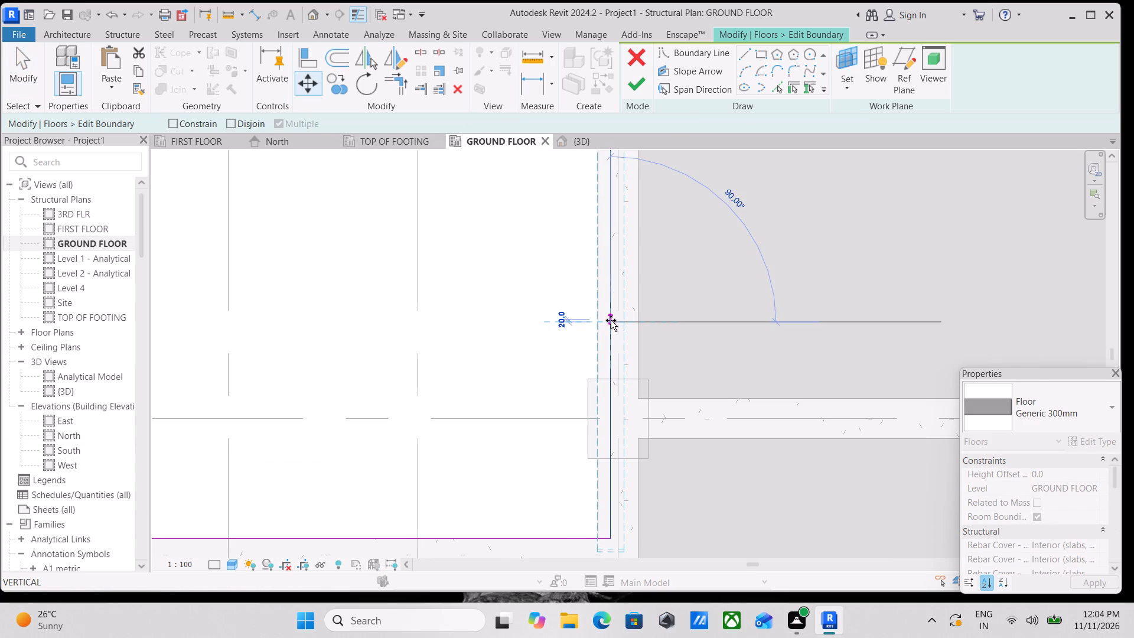
pyautogui.click(593, 318)
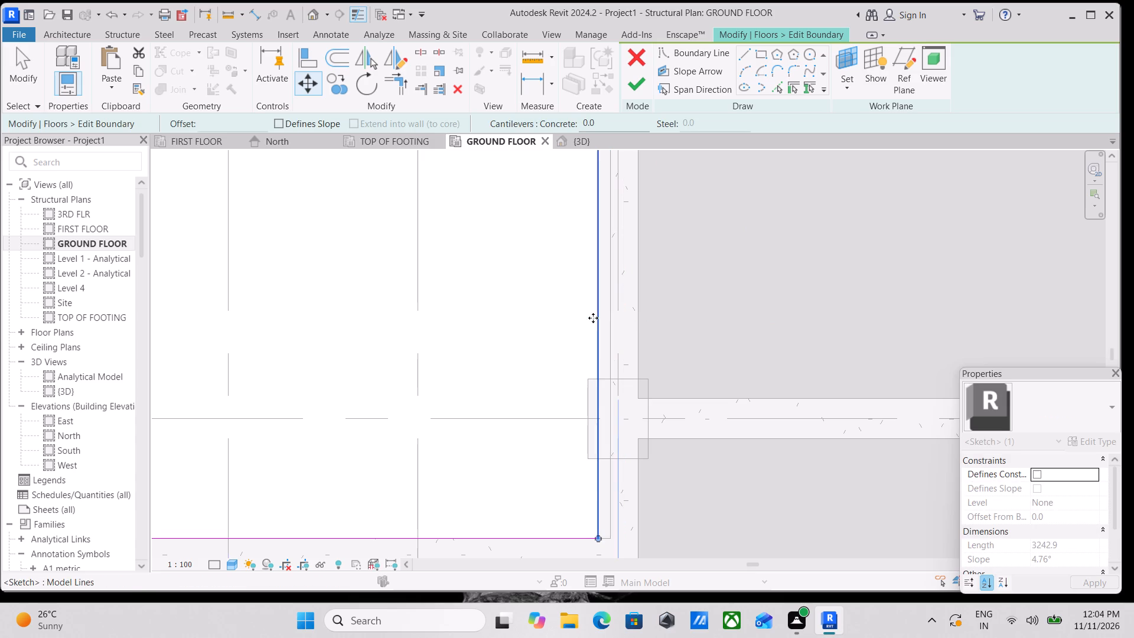
pyautogui.scroll(-4, 622, 326)
pyautogui.scroll(-1, 506, 322)
pyautogui.moveTo(506, 321); pyautogui.dragTo(536, 356, button='middle')
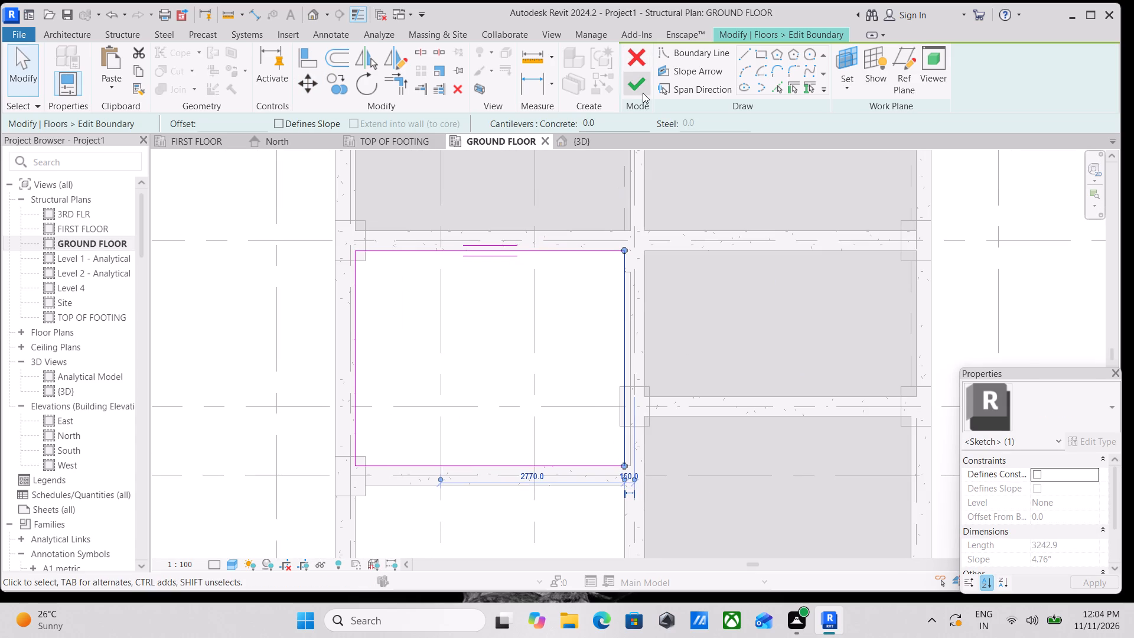
pyautogui.click(643, 93)
# Copy the left-column slab between grids 4 and 6 downward, placing its lower edge on the upper face of the grid 7 beam.
pyautogui.scroll(-2, 488, 272)
pyautogui.moveTo(489, 274); pyautogui.dragTo(541, 315, button='middle')
pyautogui.scroll(-2, 543, 318)
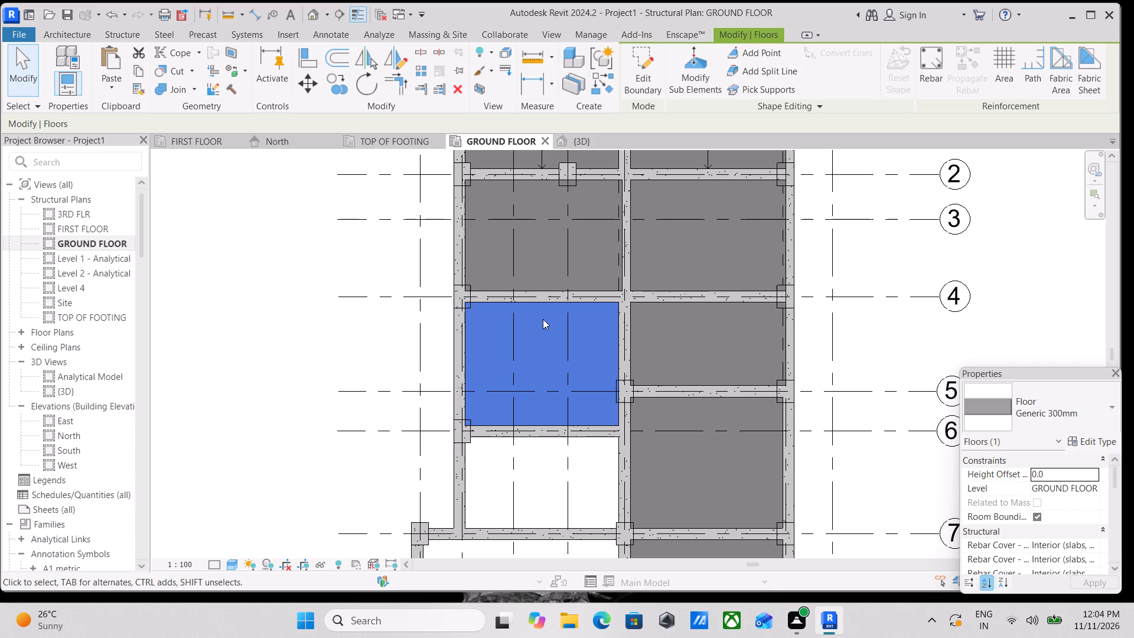
pyautogui.scroll(-3, 534, 327)
pyautogui.moveTo(521, 351); pyautogui.dragTo(575, 314, button='middle')
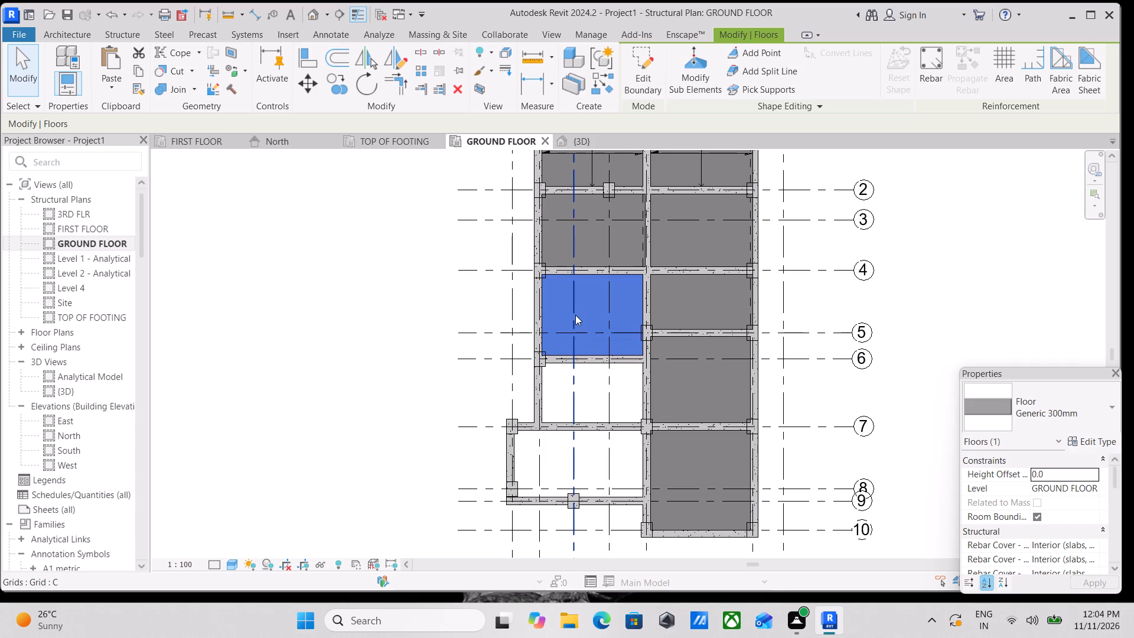
pyautogui.scroll(1, 567, 370)
pyautogui.scroll(3, 514, 287)
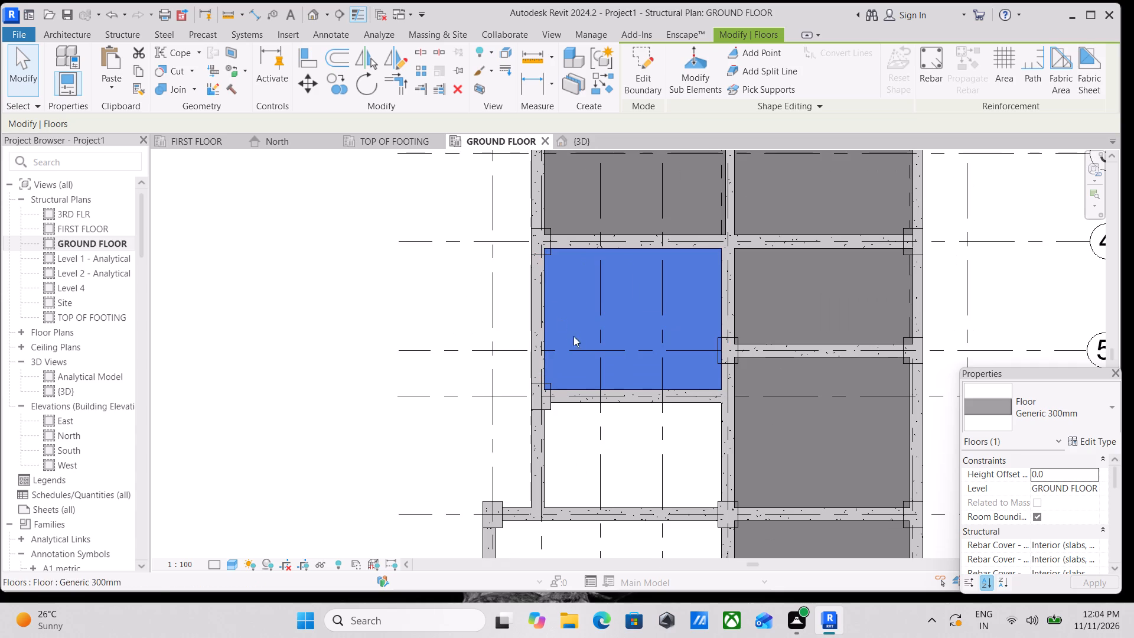
pyautogui.press('Escape')
pyautogui.scroll(2, 650, 389)
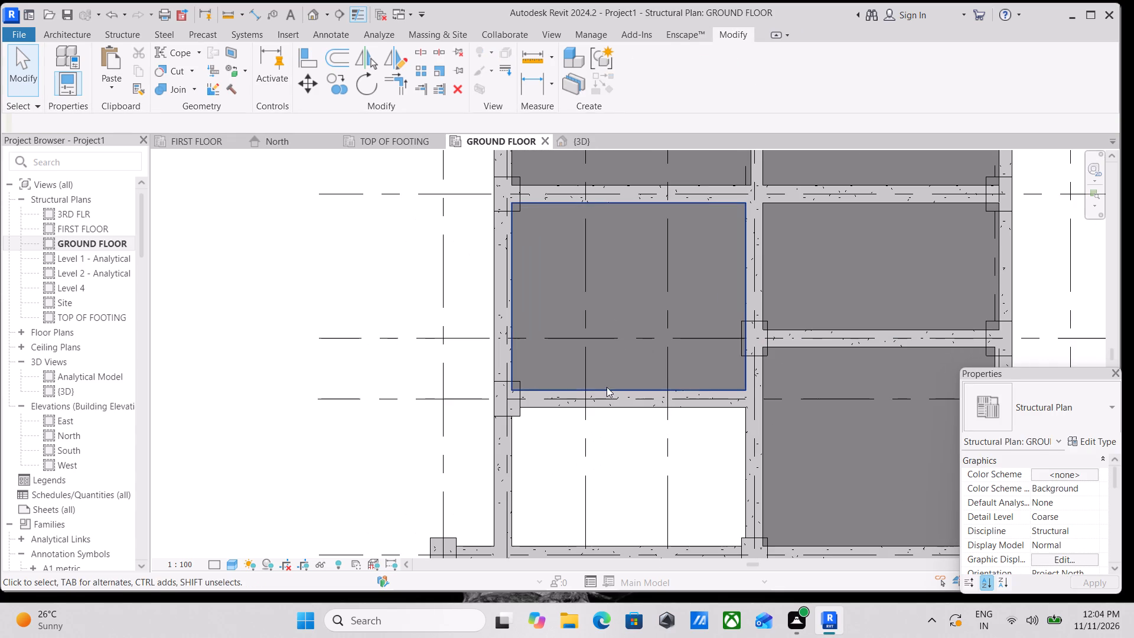
pyautogui.click(612, 389)
pyautogui.scroll(-1, 603, 431)
pyautogui.moveTo(603, 431); pyautogui.dragTo(620, 386, button='middle')
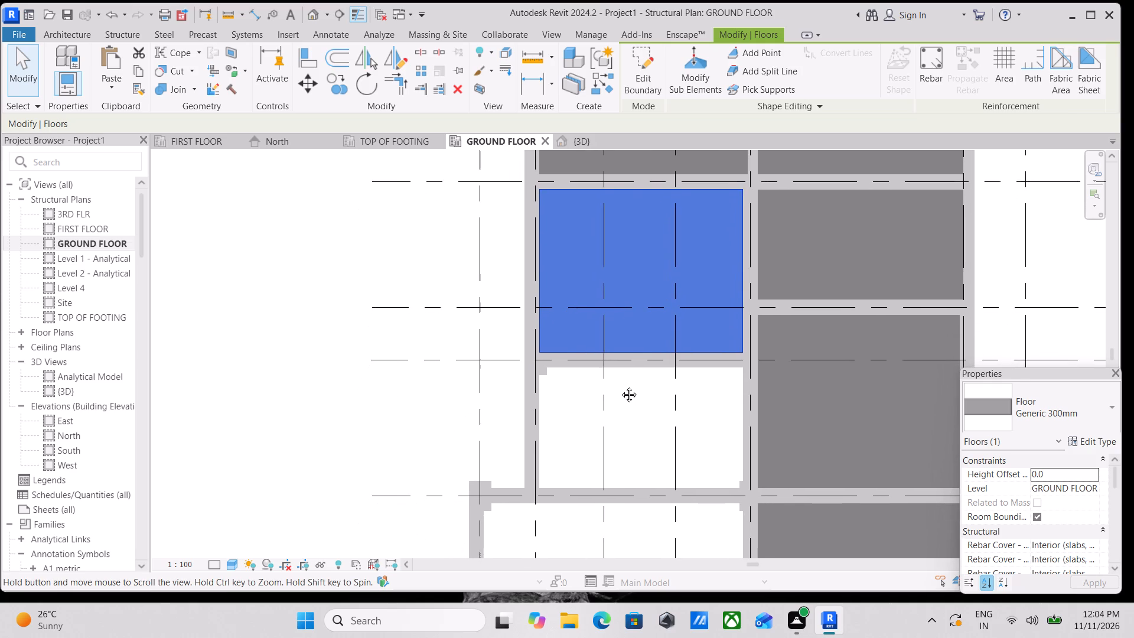
pyautogui.moveTo(620, 386); pyautogui.dragTo(615, 405, button='middle')
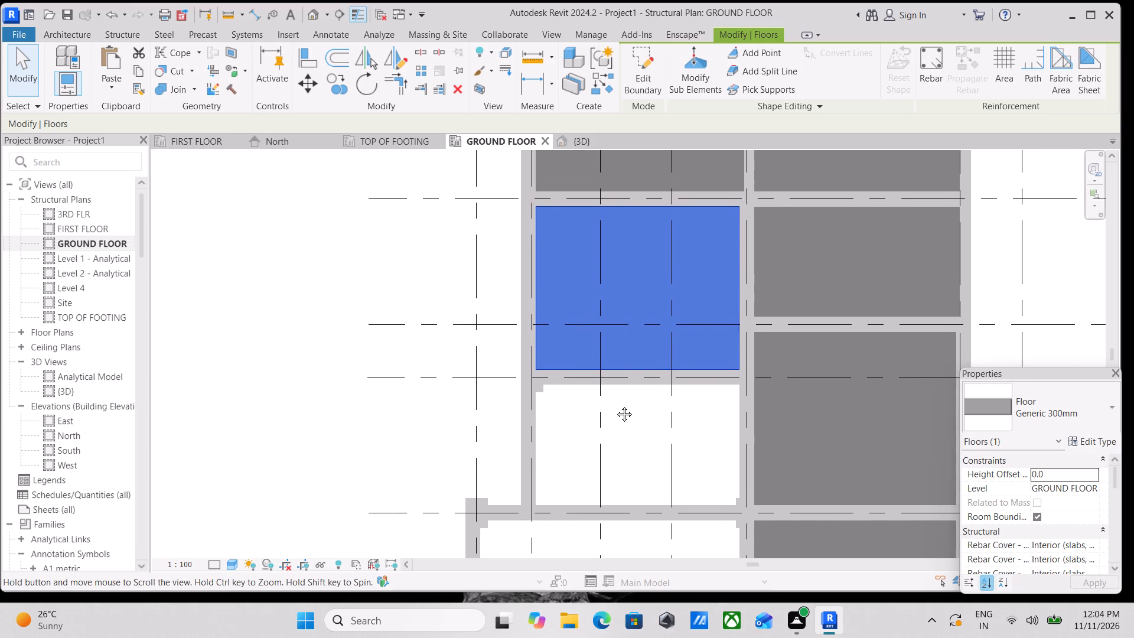
pyautogui.moveTo(615, 405); pyautogui.dragTo(637, 375, button='middle')
pyautogui.moveTo(636, 378); pyautogui.dragTo(622, 448, button='middle')
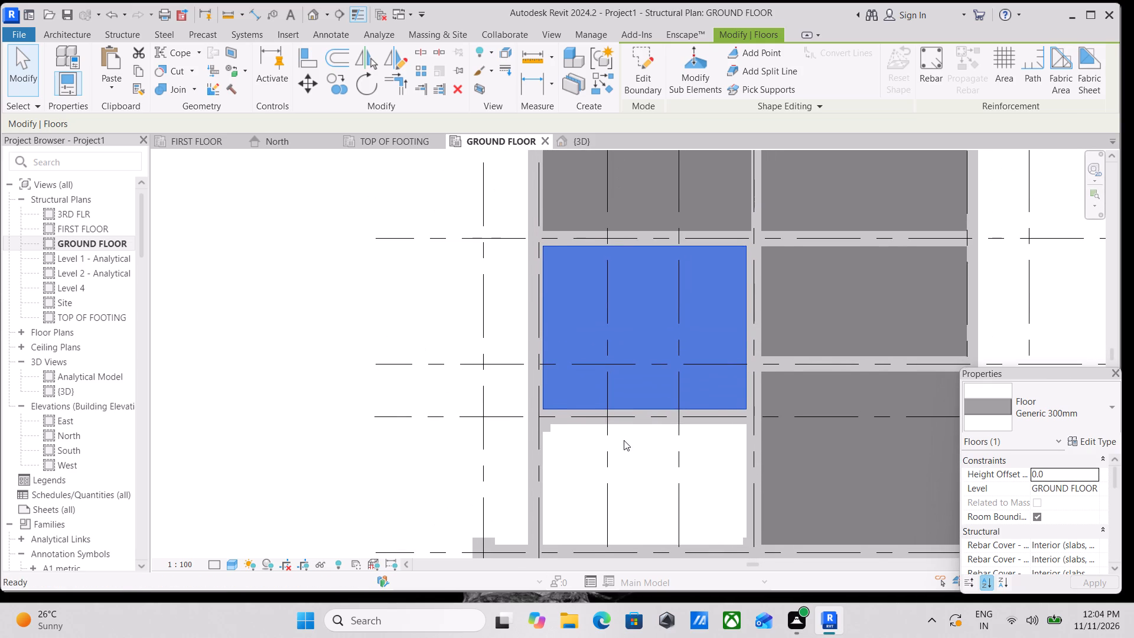
pyautogui.write('co')
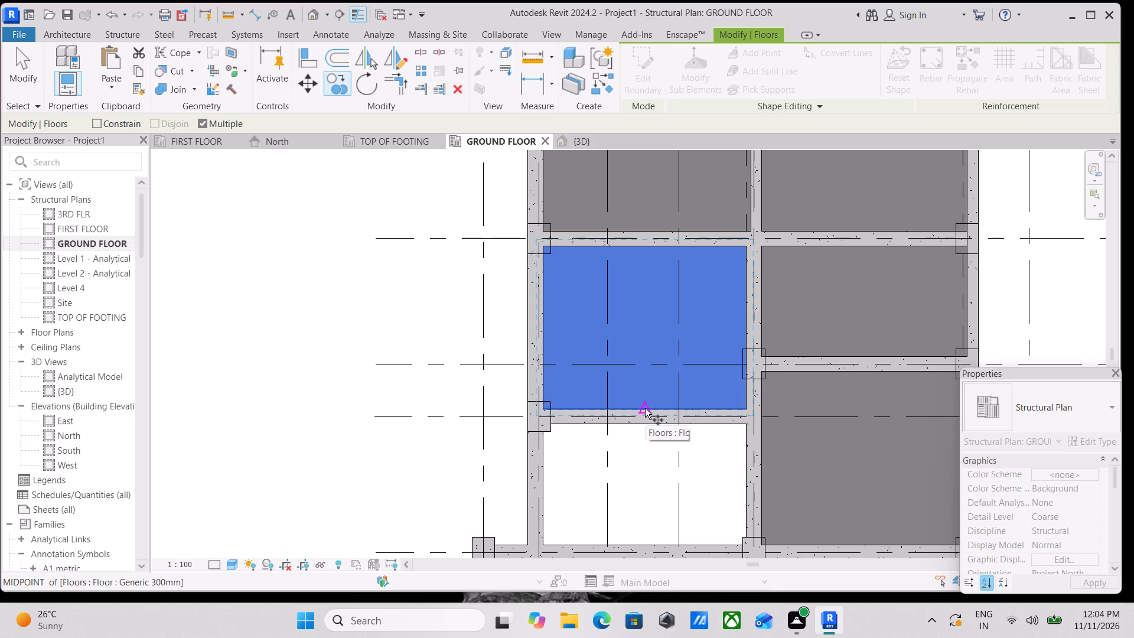
pyautogui.click(645, 408)
pyautogui.moveTo(644, 466); pyautogui.dragTo(657, 379, button='middle')
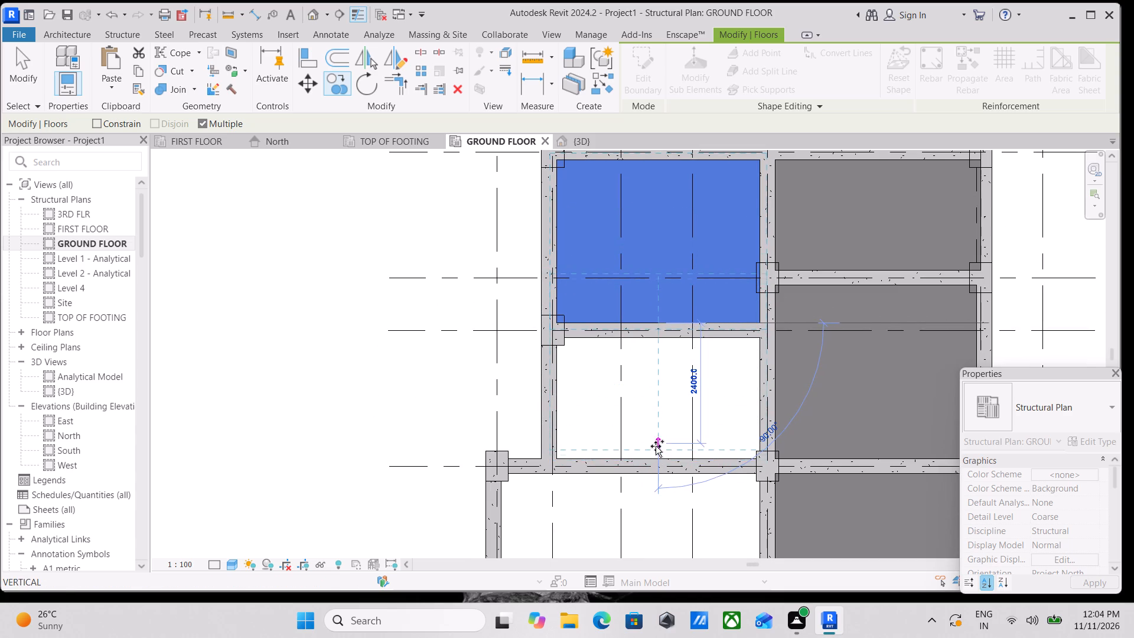
pyautogui.scroll(3, 655, 458)
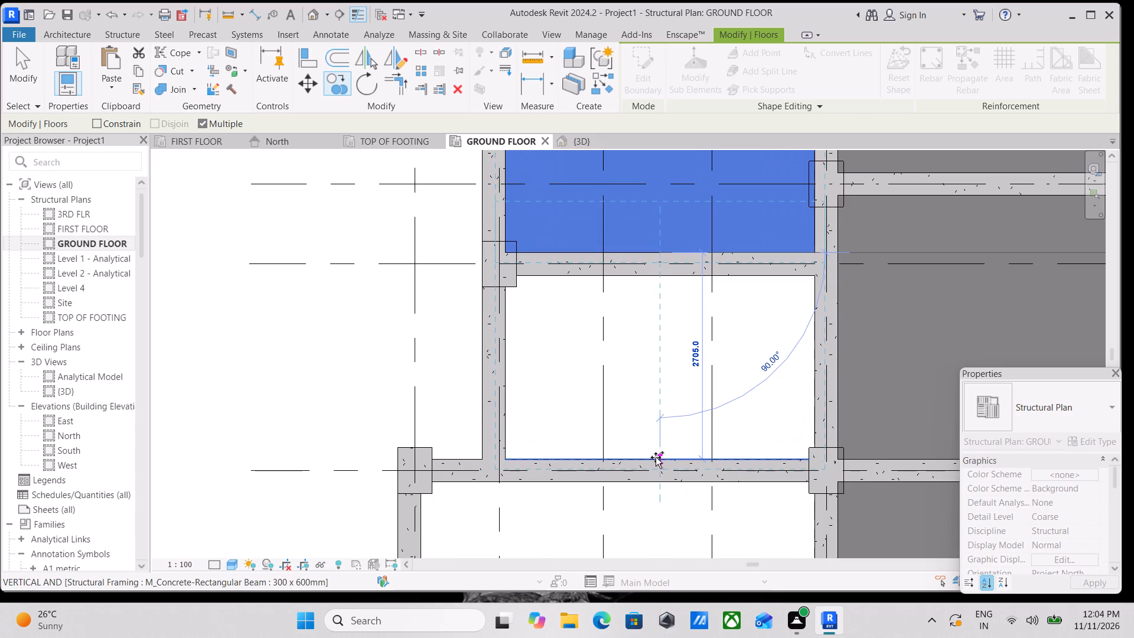
pyautogui.click(656, 457)
pyautogui.scroll(-3, 661, 439)
pyautogui.moveTo(661, 439); pyautogui.dragTo(659, 448, button='middle')
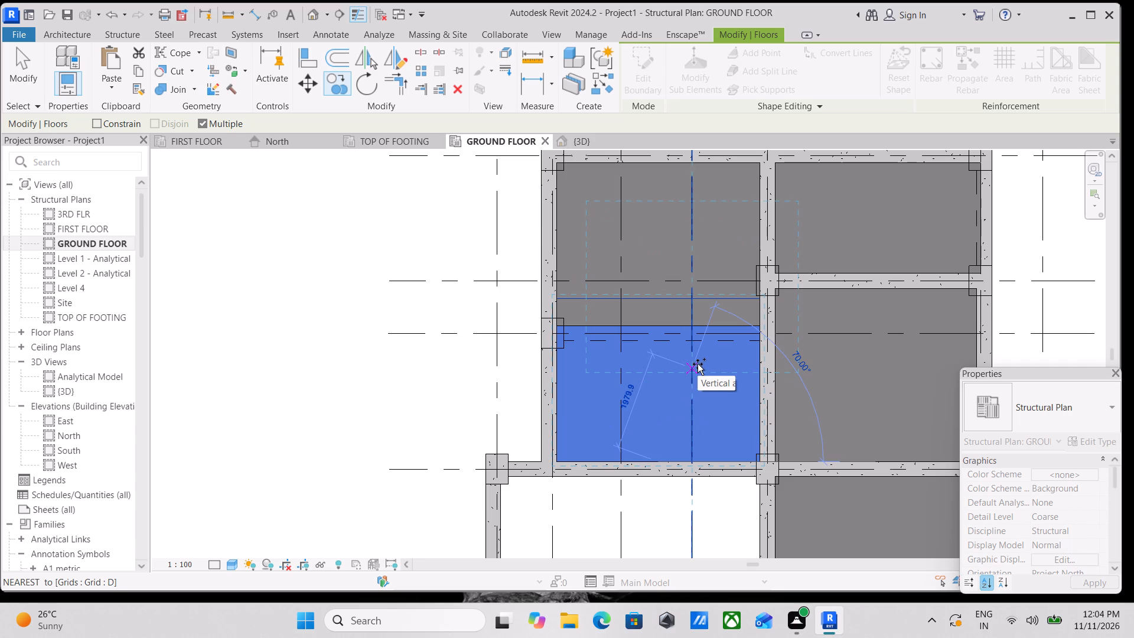
pyautogui.press('Escape')
pyautogui.press('Escape')
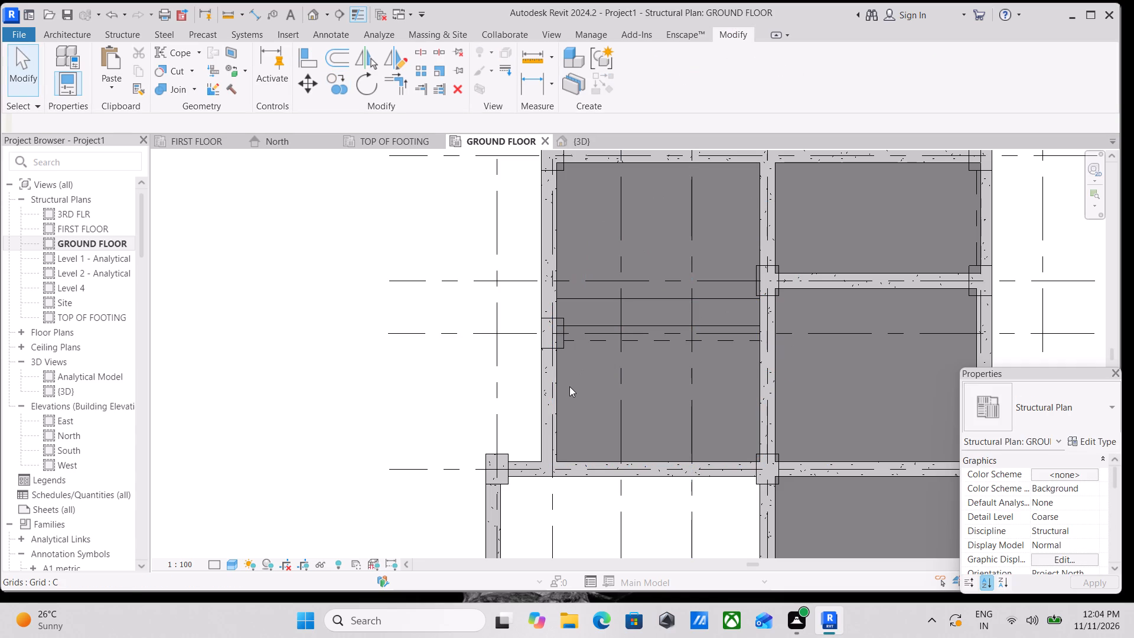
# Edit the copied slab's boundary, moving its upper edge down onto the lower face of the grid 6 beam, and finish the sketch.
pyautogui.click(561, 389)
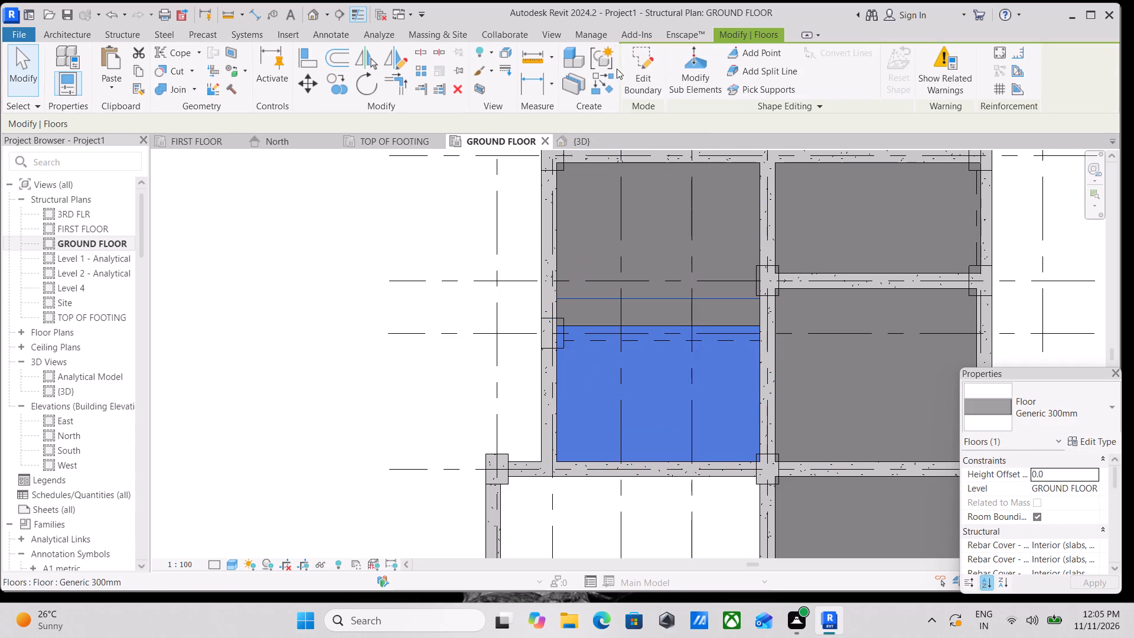
pyautogui.click(648, 86)
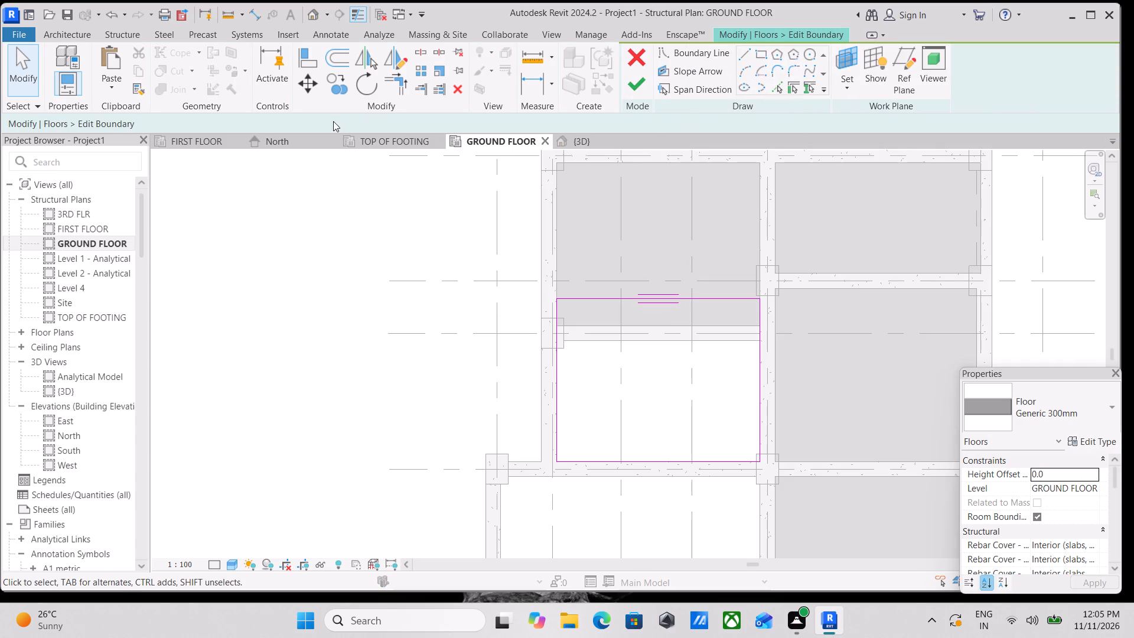
pyautogui.click(607, 301)
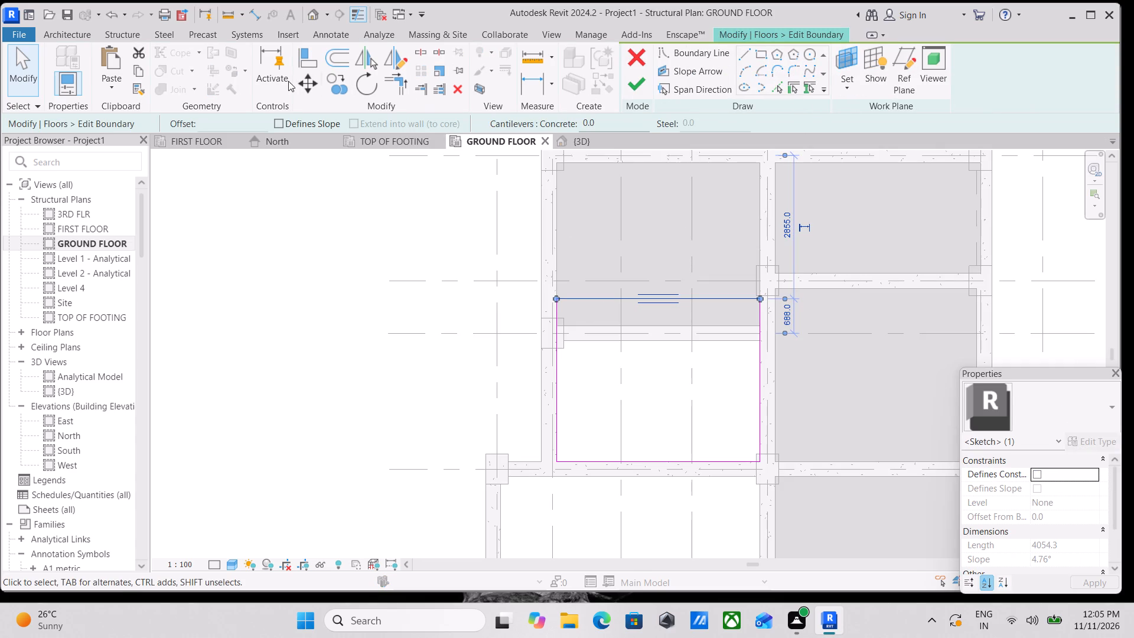
pyautogui.click(311, 83)
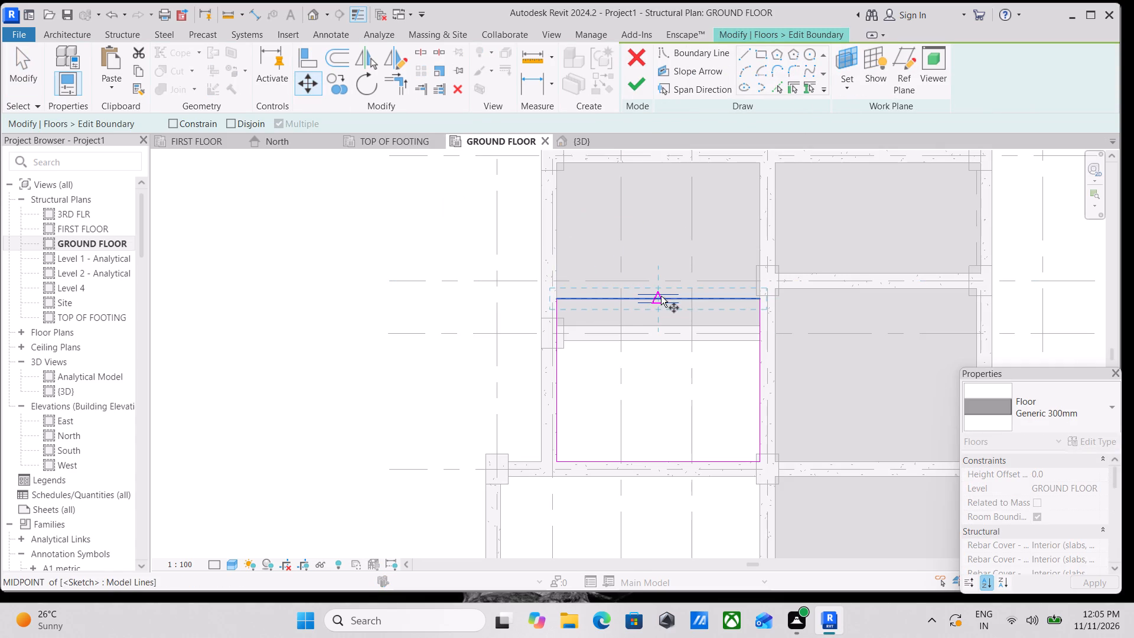
pyautogui.click(661, 296)
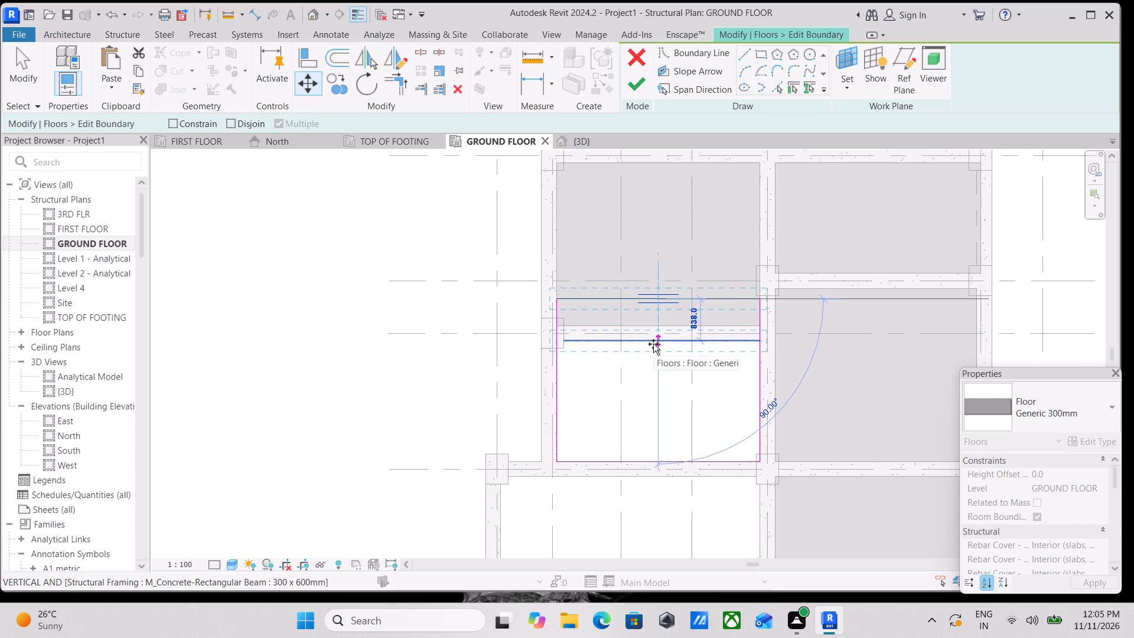
pyautogui.click(653, 344)
pyautogui.scroll(3, 653, 344)
pyautogui.moveTo(689, 351); pyautogui.dragTo(643, 369, button='middle')
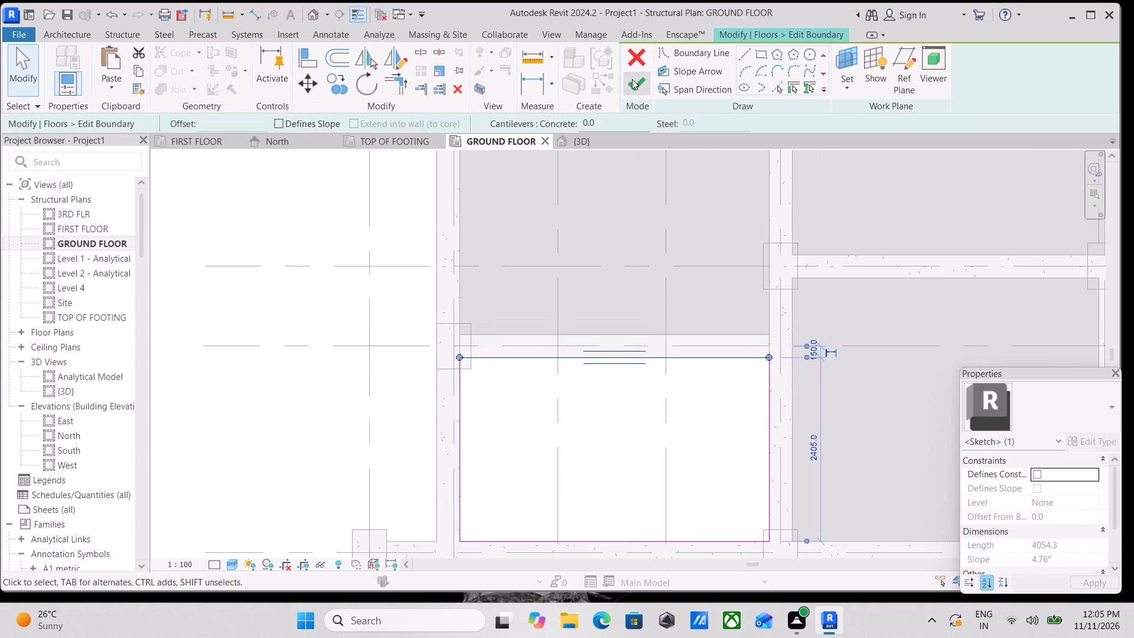
pyautogui.click(632, 80)
# Copy the slab between grids 6 and 7 down into the bay between grids 7 and 9, its right edge on the vertical beam's inner face.
pyautogui.scroll(-1, 566, 332)
pyautogui.moveTo(566, 334); pyautogui.dragTo(595, 268, button='middle')
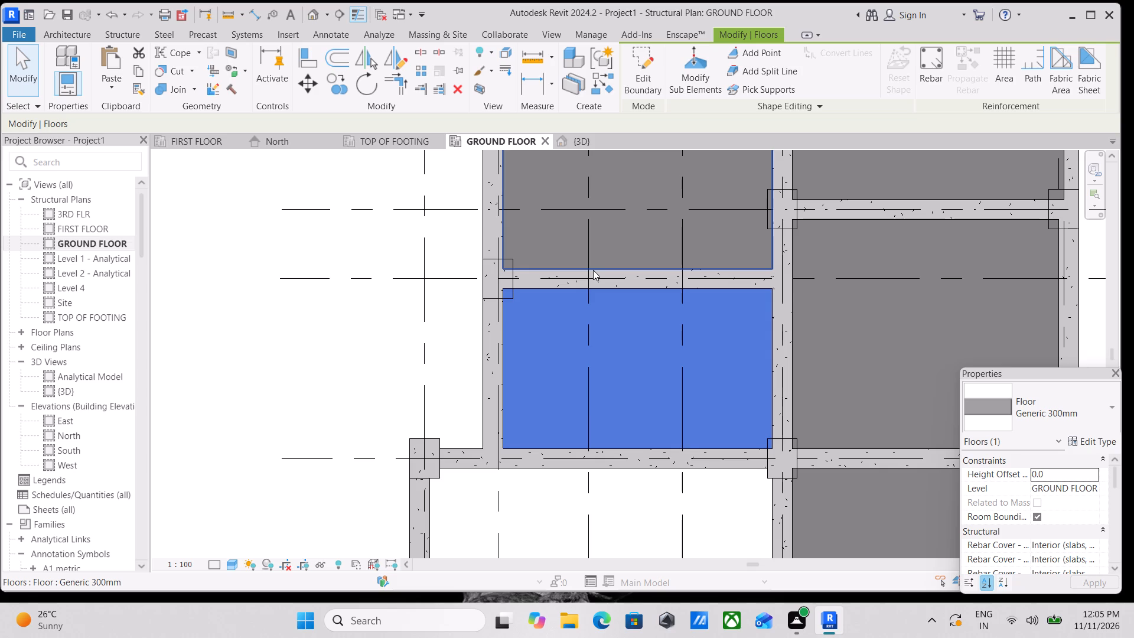
pyautogui.scroll(-4, 598, 266)
pyautogui.moveTo(628, 321); pyautogui.dragTo(652, 307, button='middle')
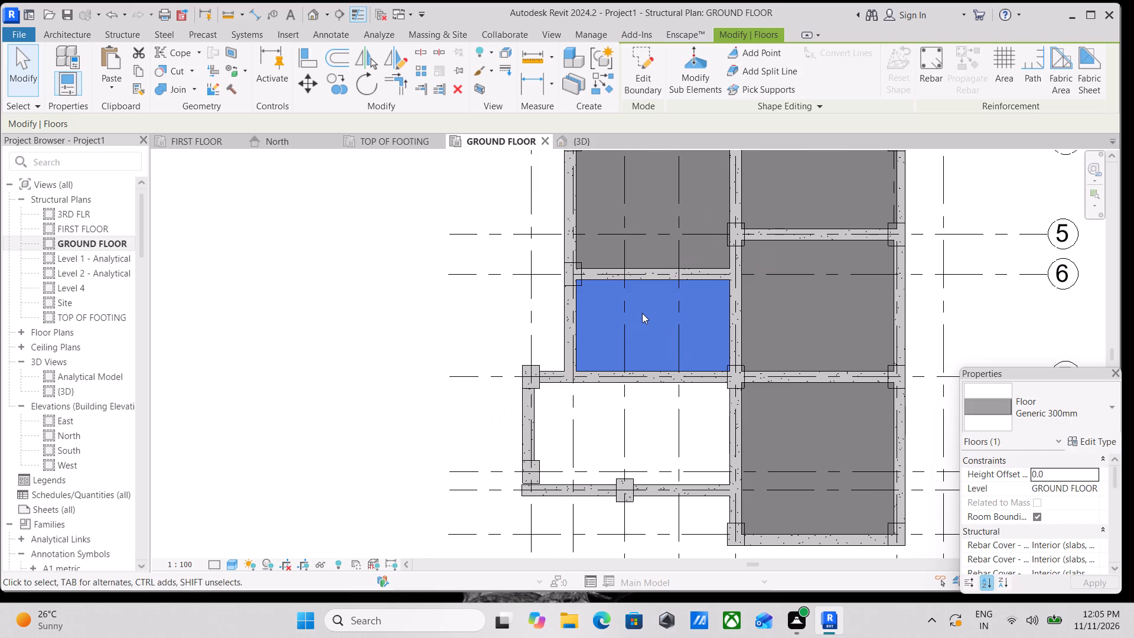
pyautogui.press('Escape')
pyautogui.scroll(3, 598, 280)
pyautogui.click(579, 282)
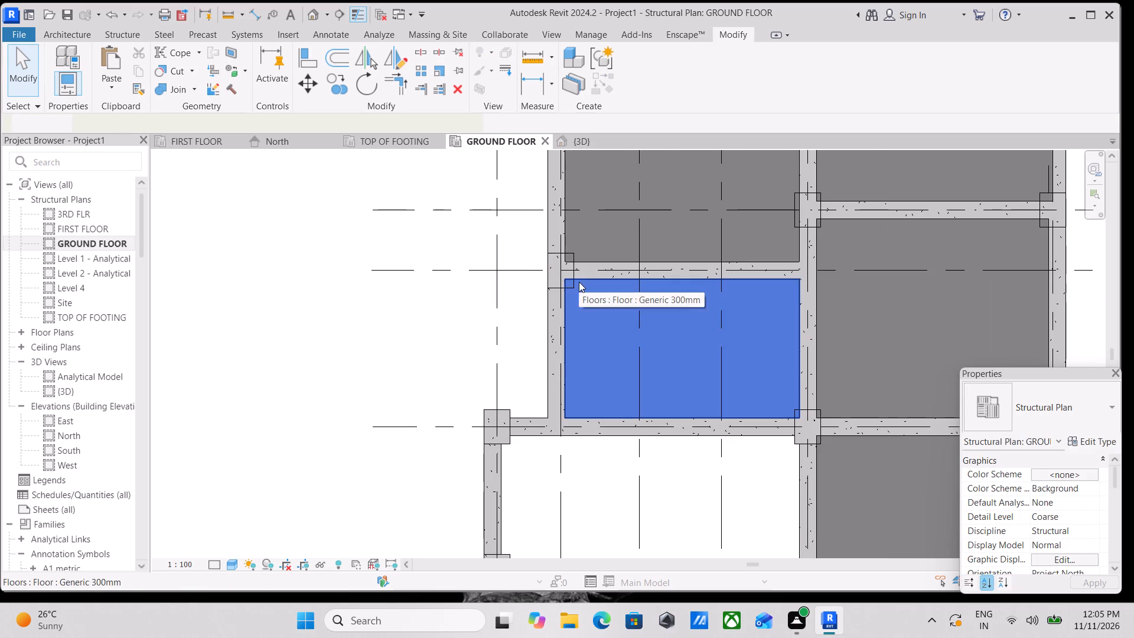
pyautogui.moveTo(662, 324); pyautogui.dragTo(599, 264, button='middle')
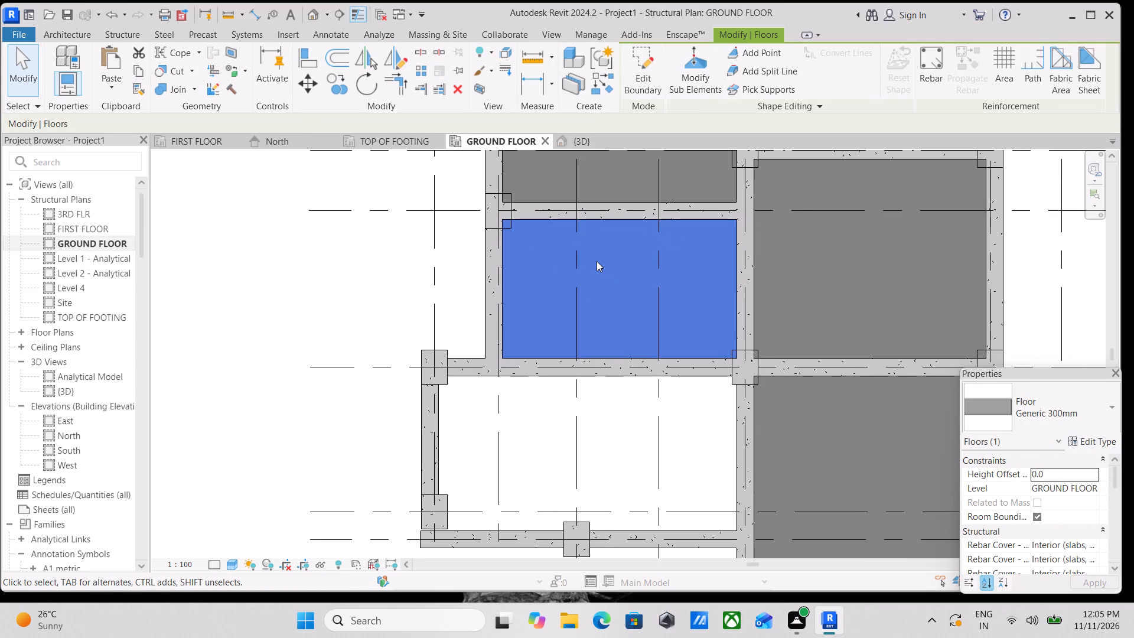
pyautogui.write('co')
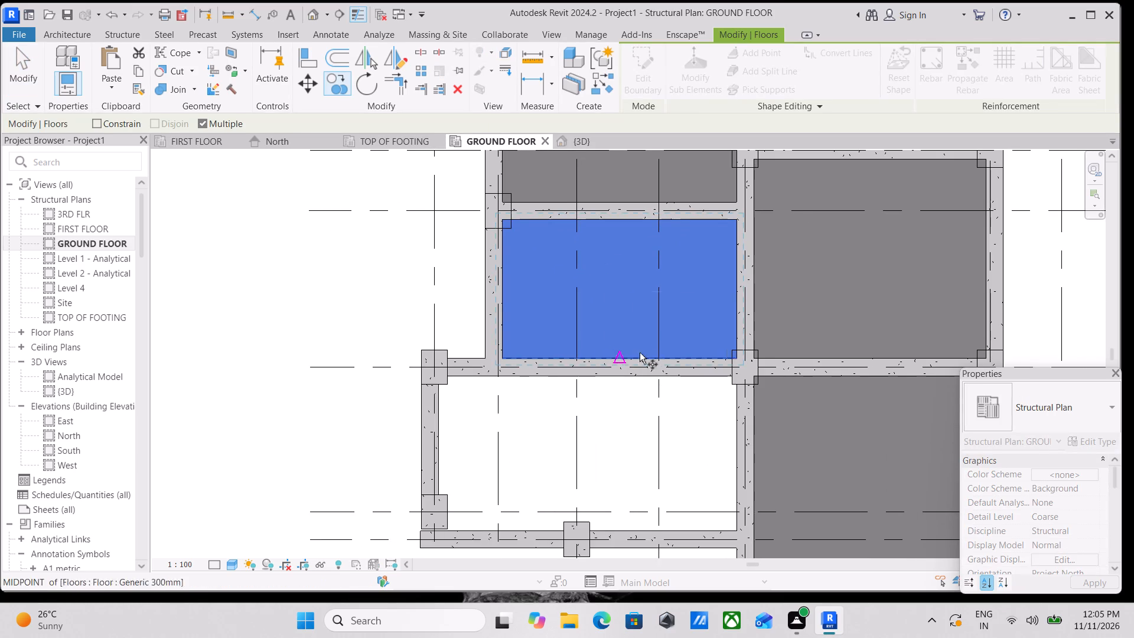
pyautogui.scroll(2, 762, 276)
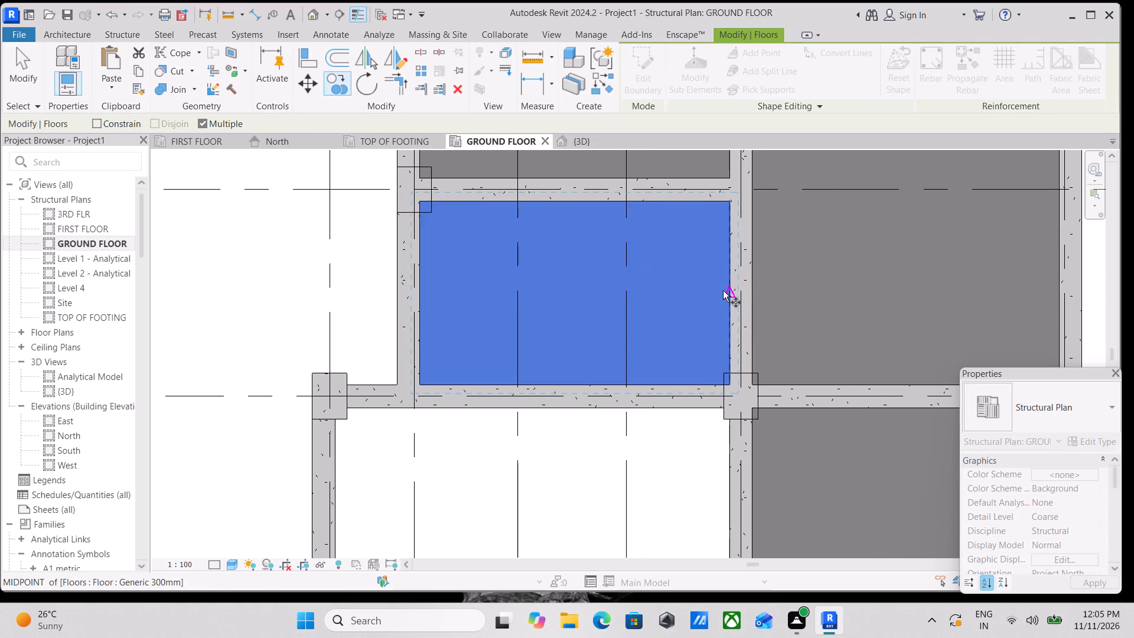
pyautogui.click(724, 290)
pyautogui.moveTo(713, 367); pyautogui.dragTo(743, 173, button='middle')
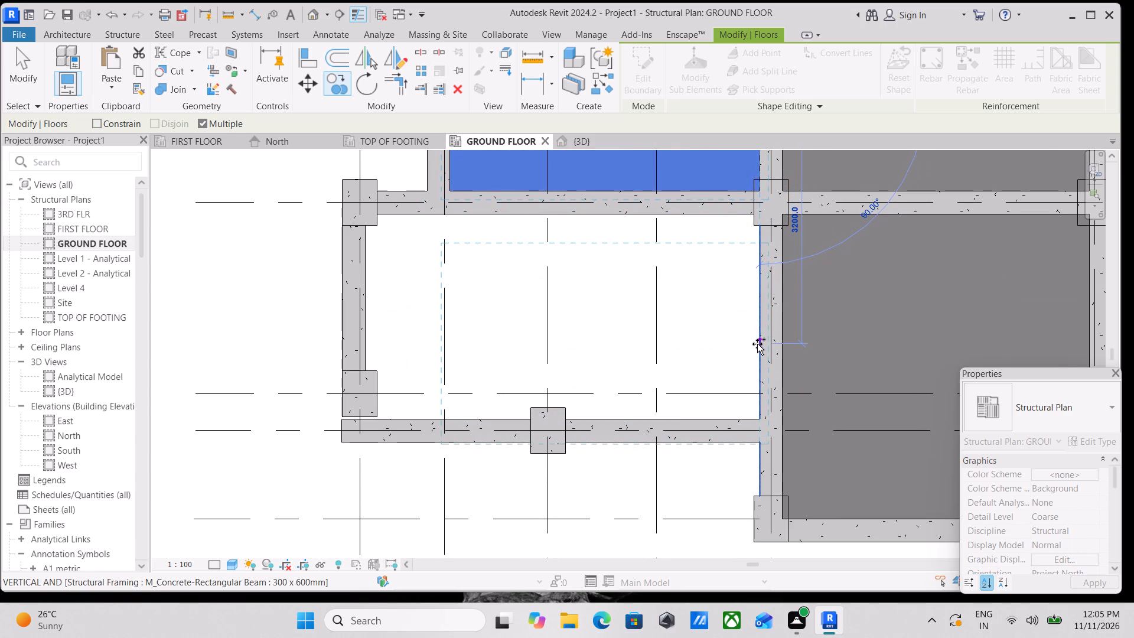
pyautogui.click(757, 324)
pyautogui.moveTo(663, 284); pyautogui.dragTo(737, 289, button='middle')
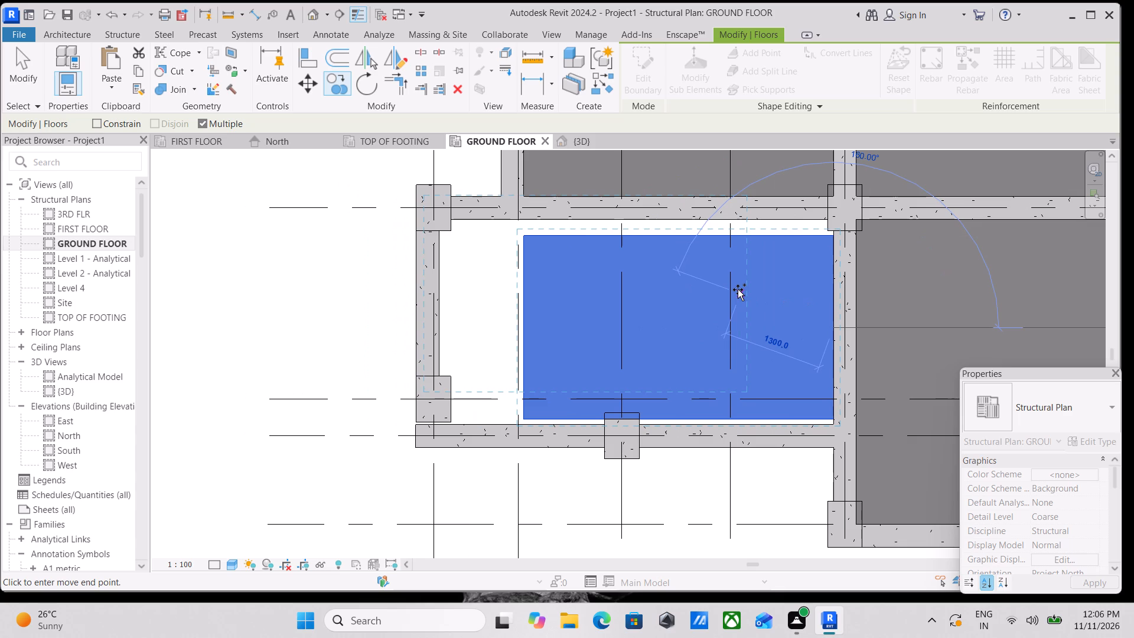
pyautogui.press('Escape')
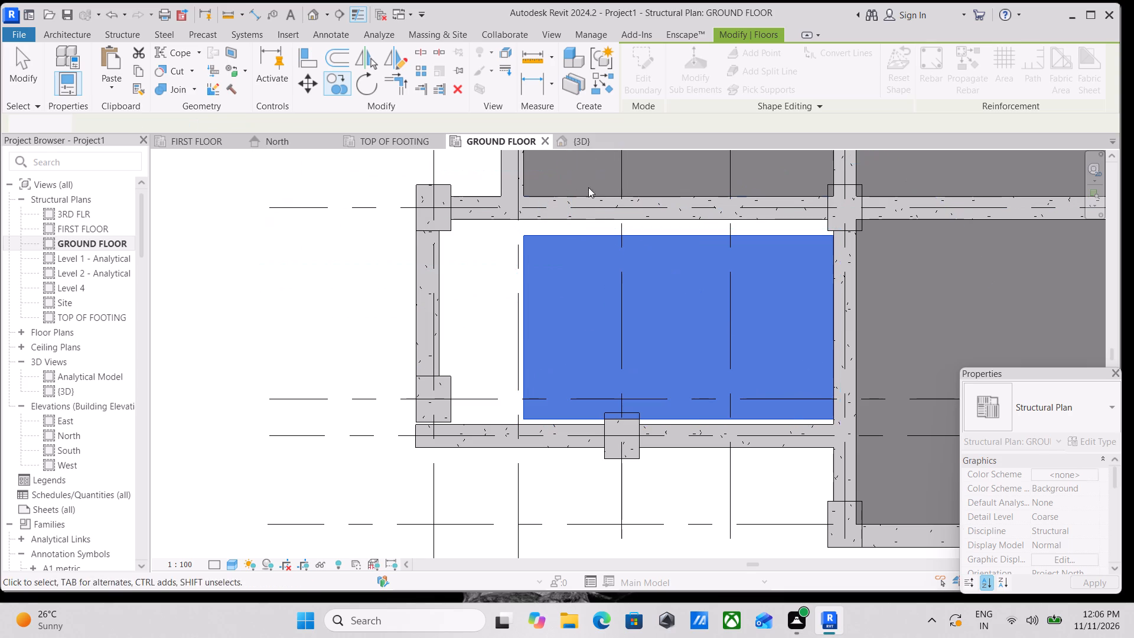
pyautogui.press('Escape')
# Edit the new copy's boundary, moving its upper edge up onto the lower face of the grid 7 beam.
pyautogui.click(526, 236)
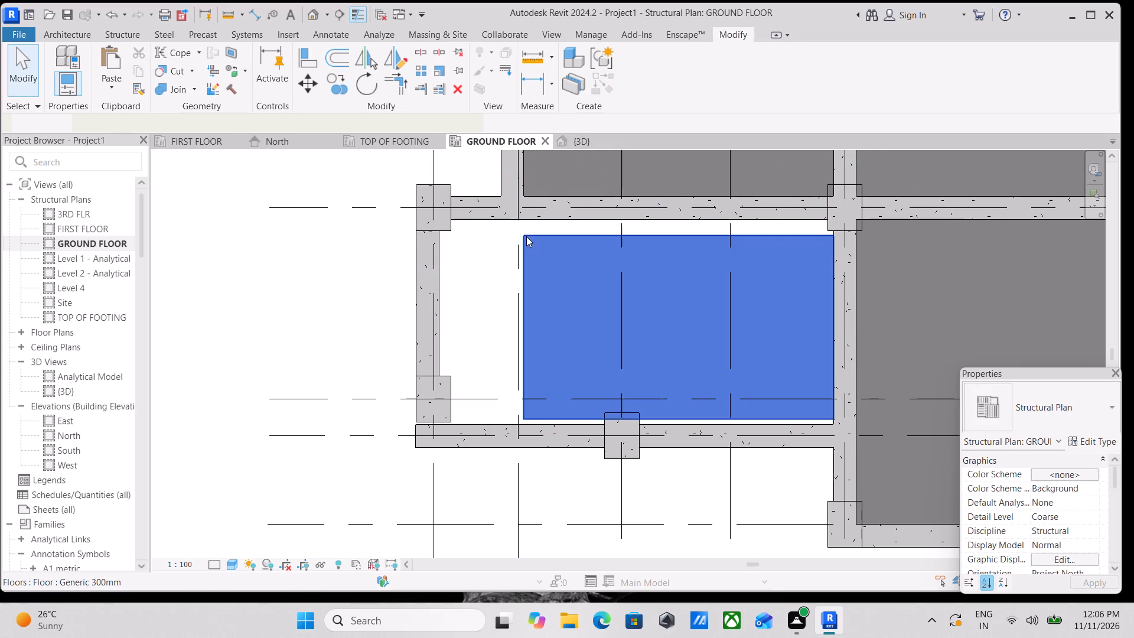
pyautogui.click(641, 73)
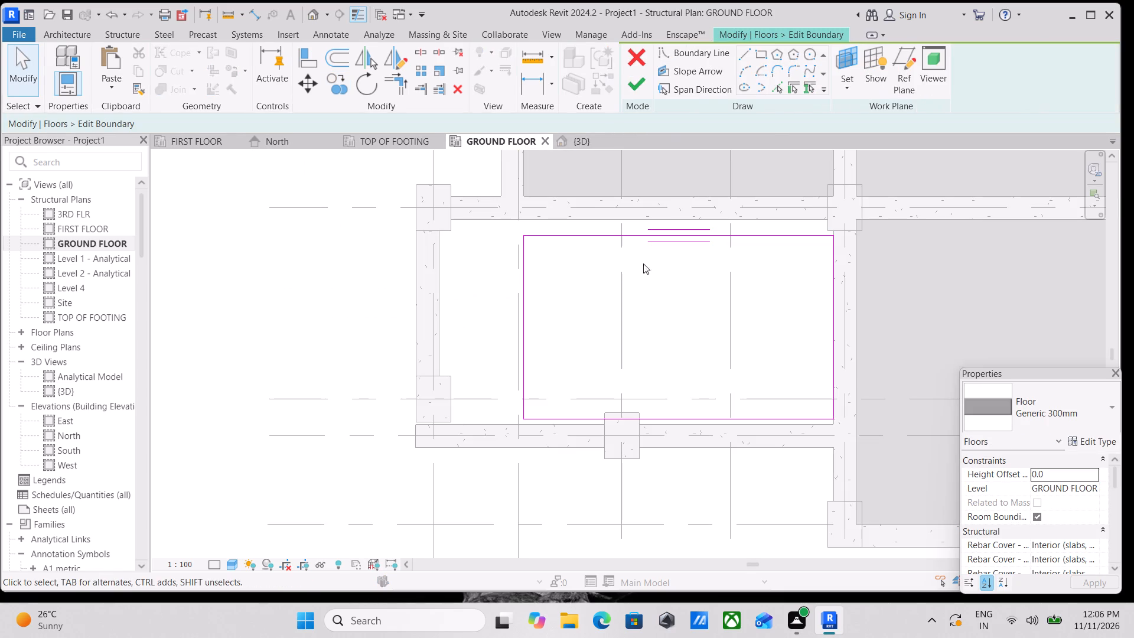
pyautogui.click(680, 235)
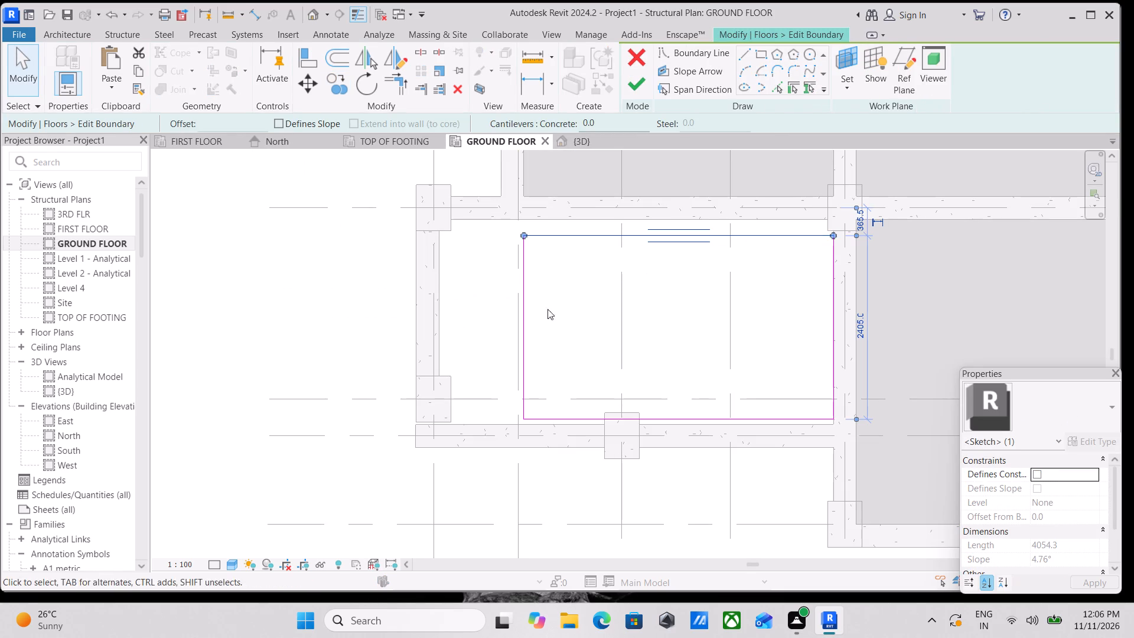
pyautogui.click(529, 304)
pyautogui.scroll(1, 556, 338)
pyautogui.moveTo(556, 338); pyautogui.dragTo(612, 337, button='middle')
pyautogui.middleClick(612, 337)
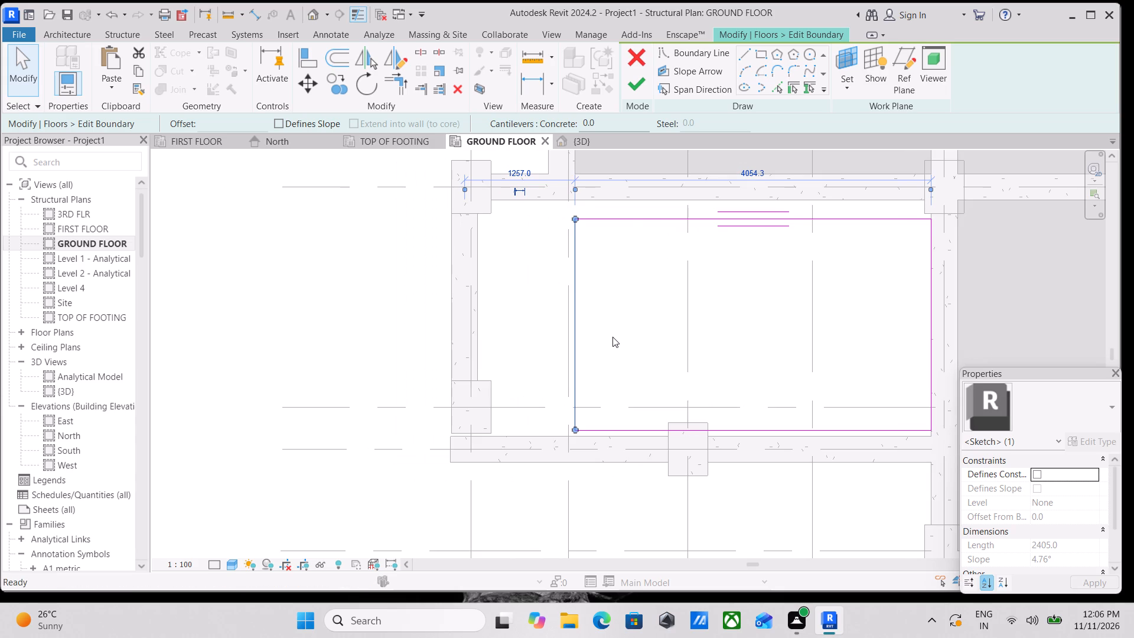
pyautogui.moveTo(640, 340); pyautogui.dragTo(511, 359, button='middle')
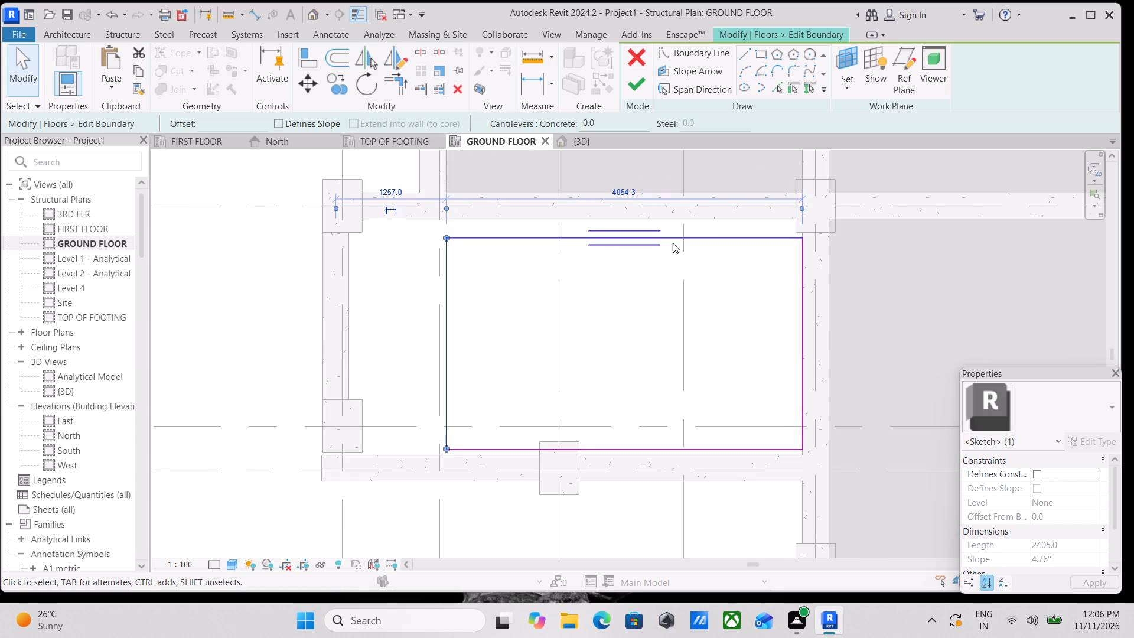
pyautogui.click(674, 241)
pyautogui.press('m')
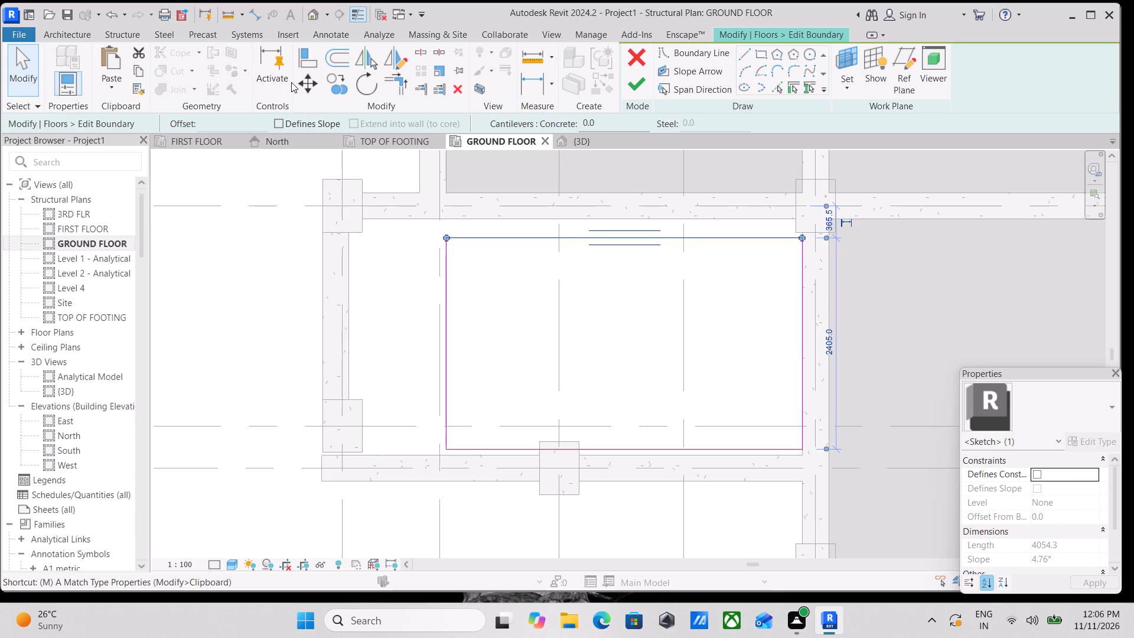
pyautogui.click(308, 86)
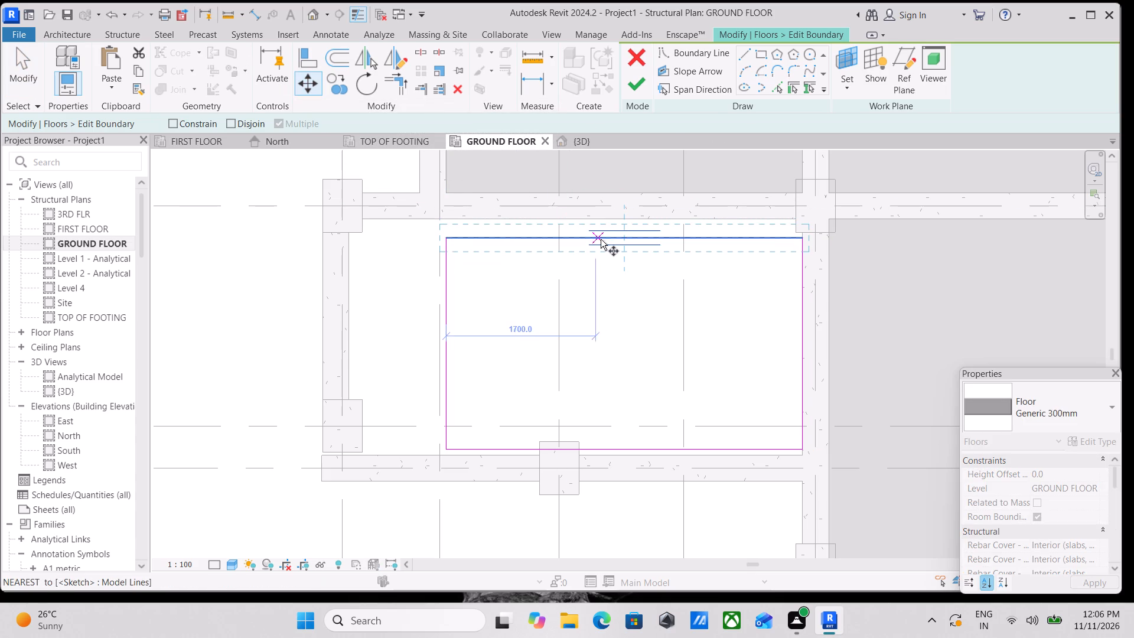
pyautogui.click(625, 239)
pyautogui.click(625, 219)
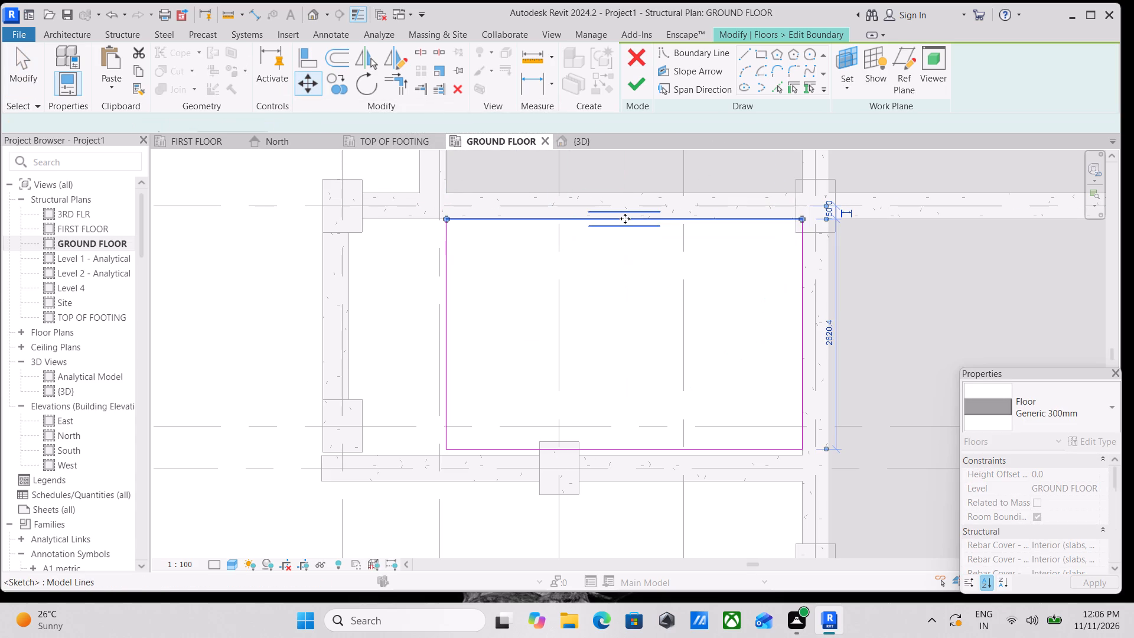
# Move the new slab boundary's lower edge down onto the upper face of the horizontal beam closing the bay below grid 7.
pyautogui.moveTo(499, 320); pyautogui.dragTo(510, 255, button='middle')
pyautogui.click(631, 380)
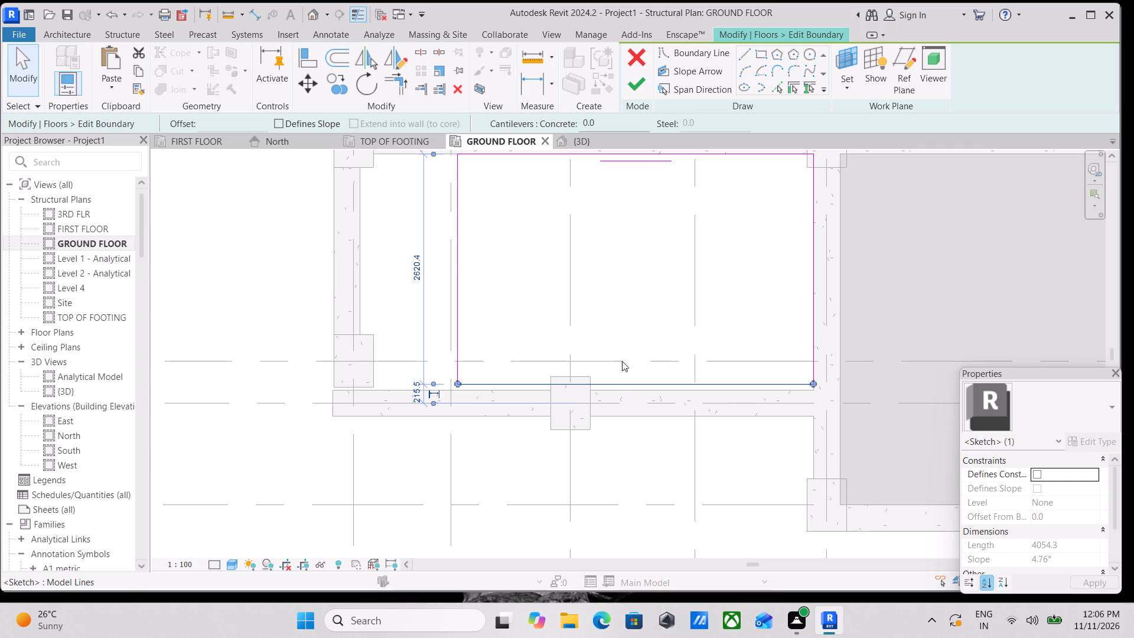
pyautogui.click(311, 89)
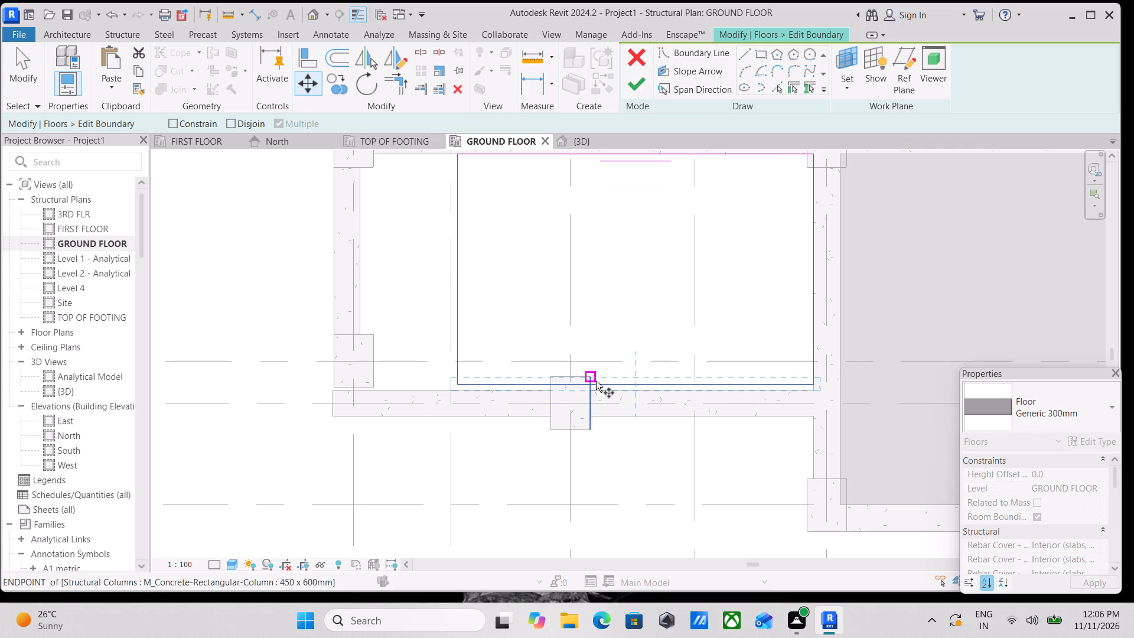
pyautogui.scroll(2, 611, 380)
pyautogui.scroll(4, 659, 398)
pyautogui.click(630, 375)
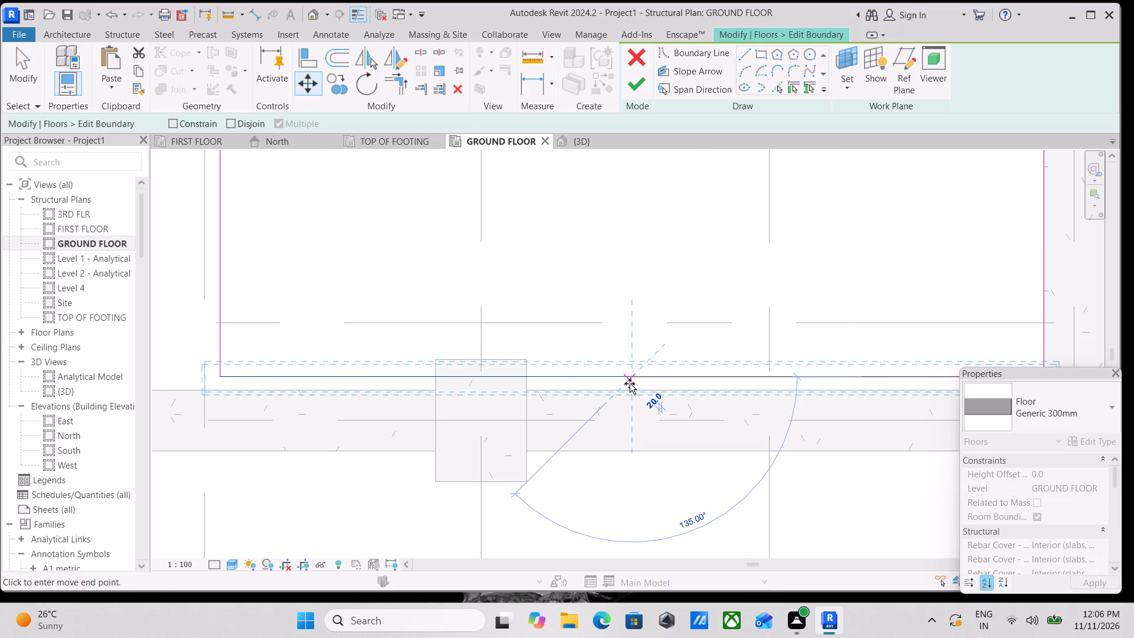
pyautogui.click(630, 387)
pyautogui.scroll(-4, 630, 387)
pyautogui.moveTo(503, 383); pyautogui.dragTo(650, 444, button='middle')
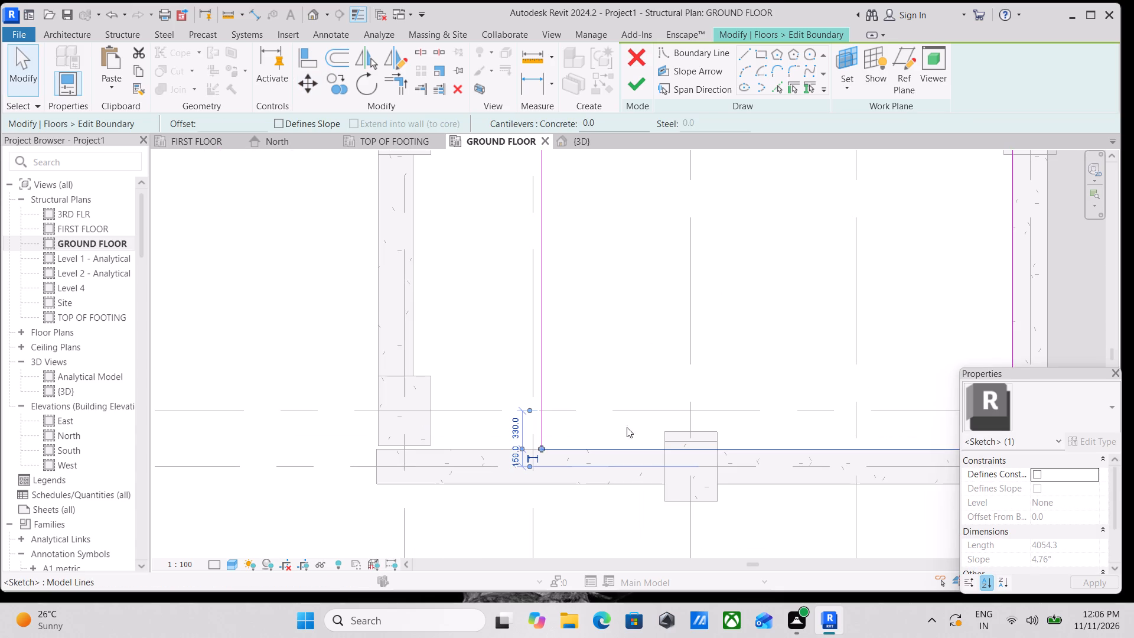
pyautogui.press('Escape')
# Move the boundary's left edge 1107 mm outward onto the inner face of the left vertical beam and finish the sketch without saving the project.
pyautogui.moveTo(406, 384); pyautogui.dragTo(410, 385, button='middle')
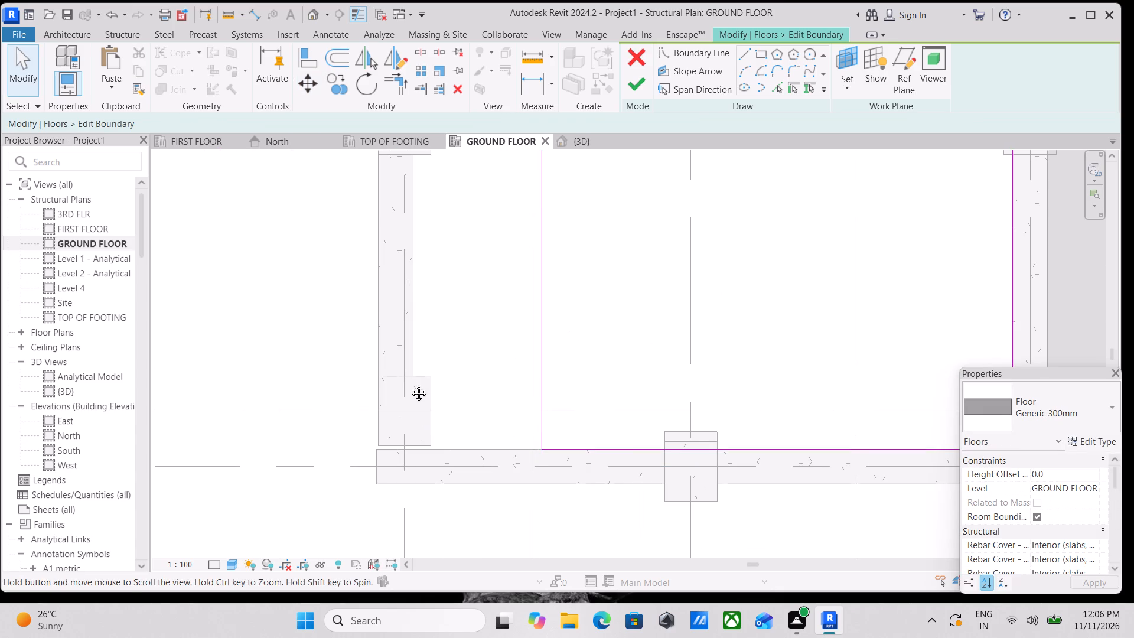
pyautogui.moveTo(410, 385); pyautogui.dragTo(449, 386, button='middle')
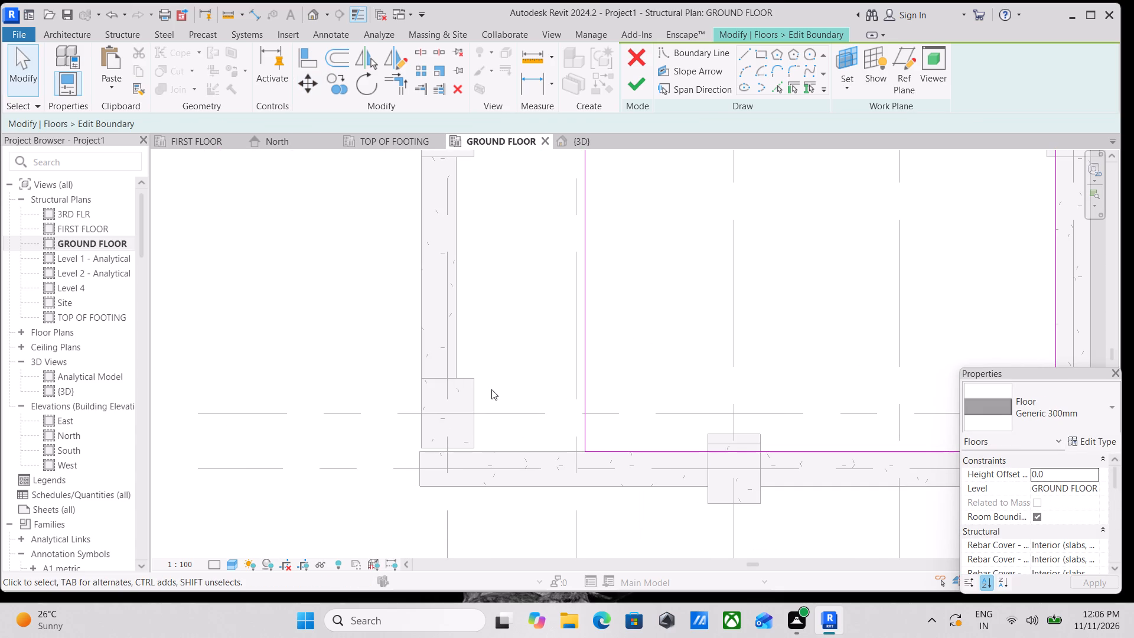
pyautogui.click(591, 314)
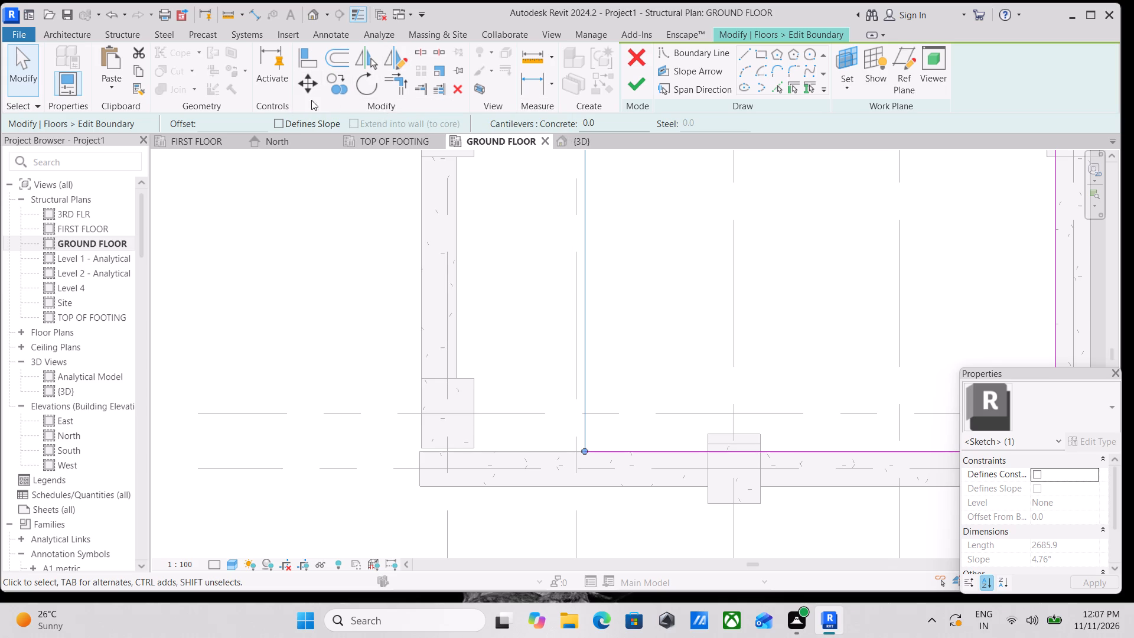
pyautogui.click(309, 84)
pyautogui.moveTo(677, 321); pyautogui.dragTo(752, 436, button='middle')
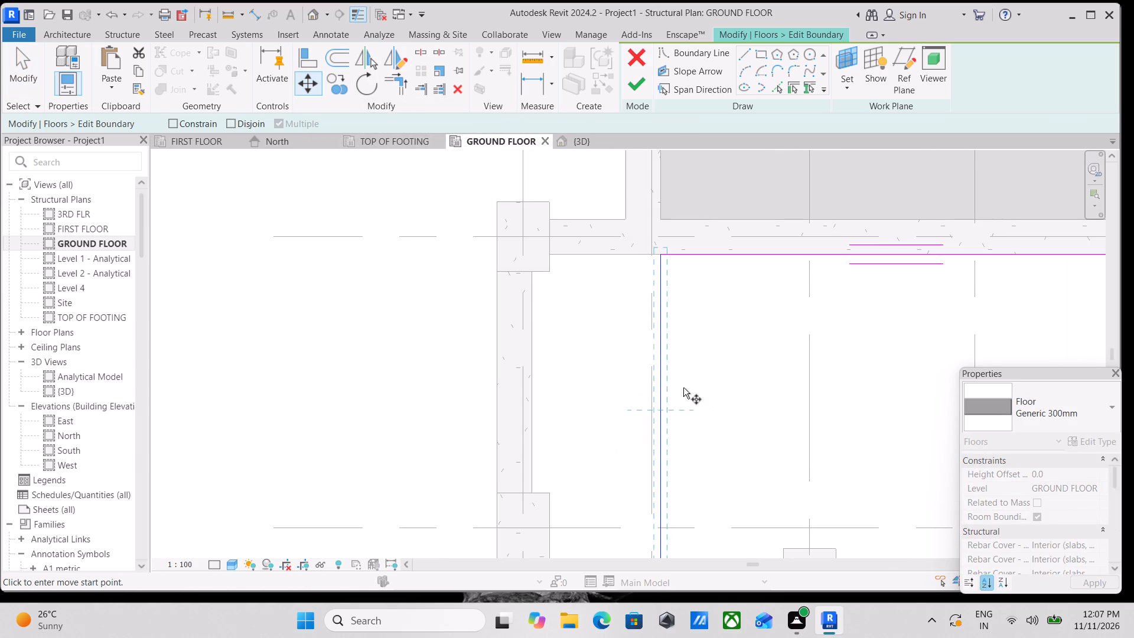
pyautogui.click(656, 409)
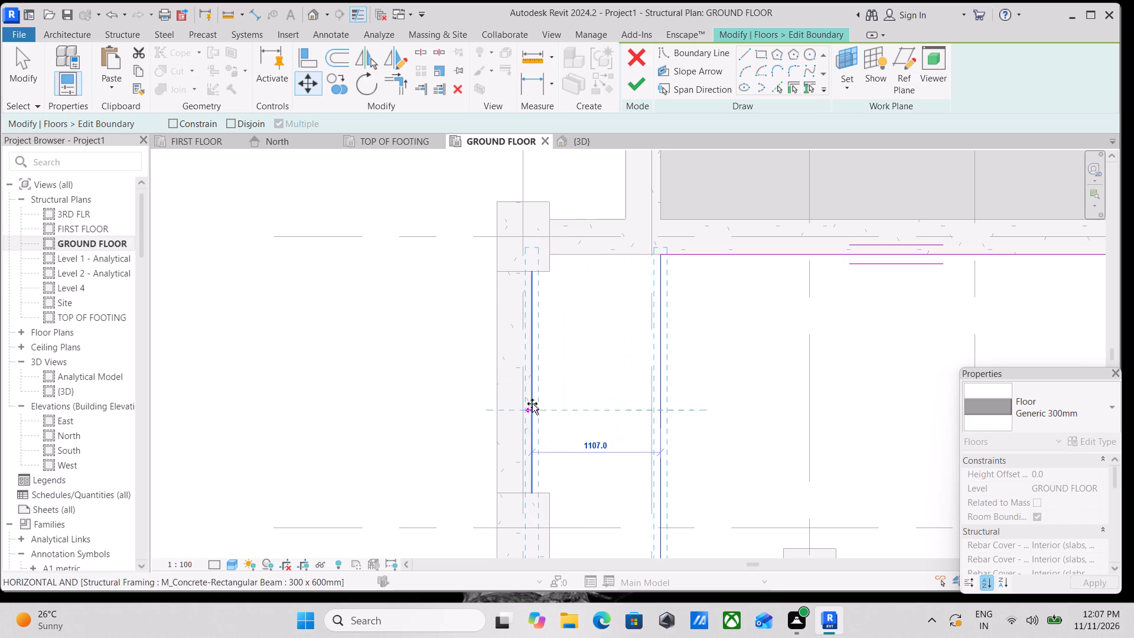
pyautogui.click(532, 403)
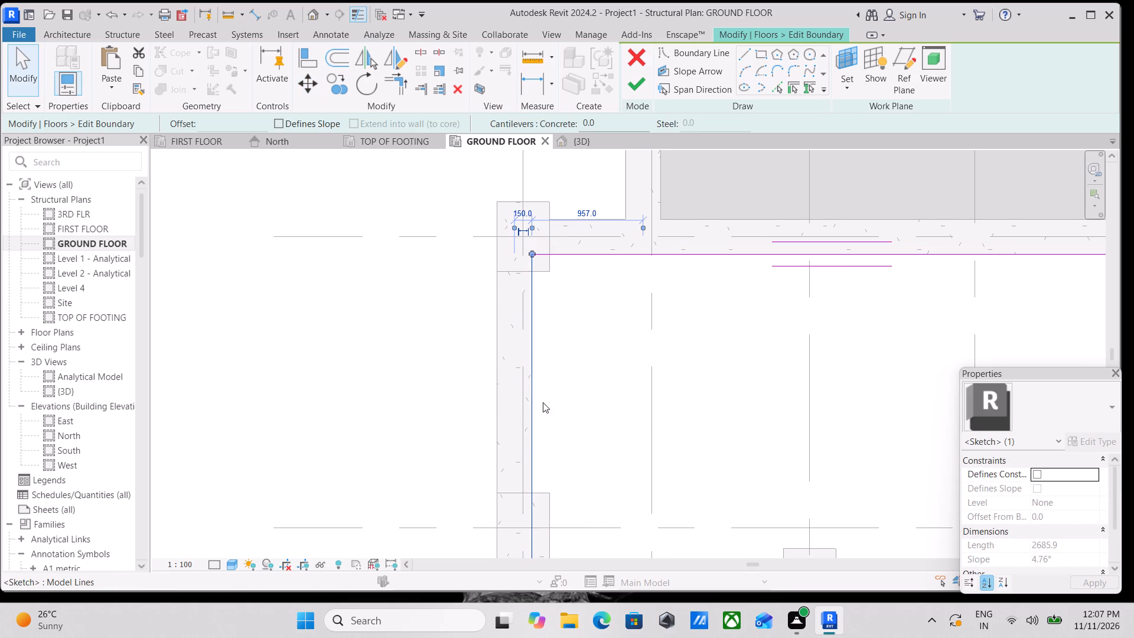
pyautogui.scroll(-1, 643, 429)
pyautogui.moveTo(654, 434); pyautogui.dragTo(715, 301, button='middle')
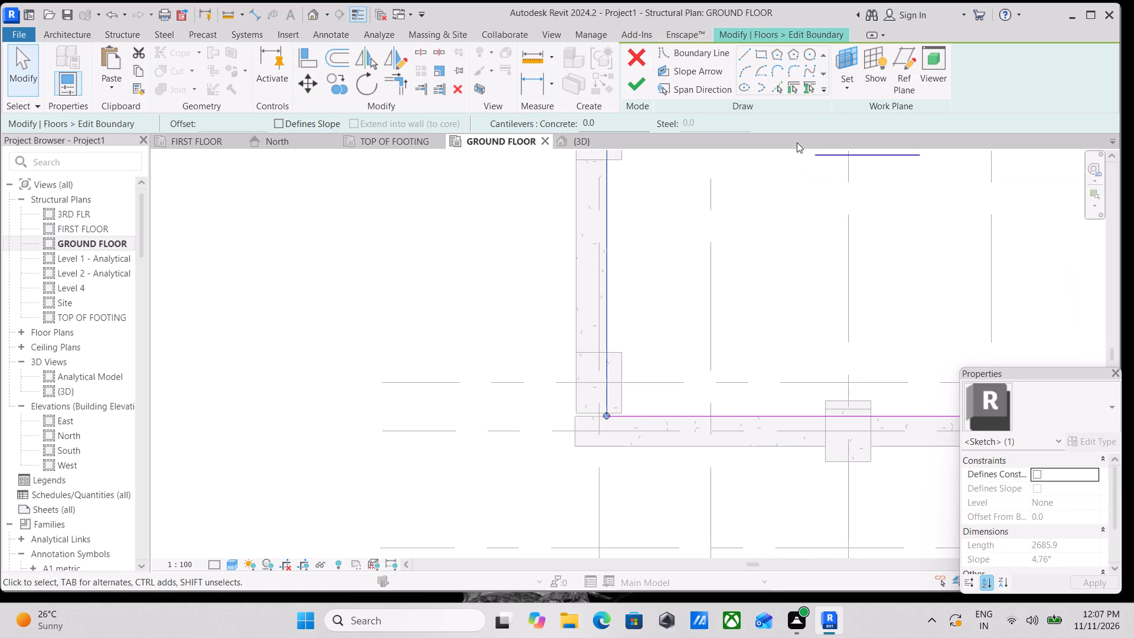
pyautogui.click(635, 88)
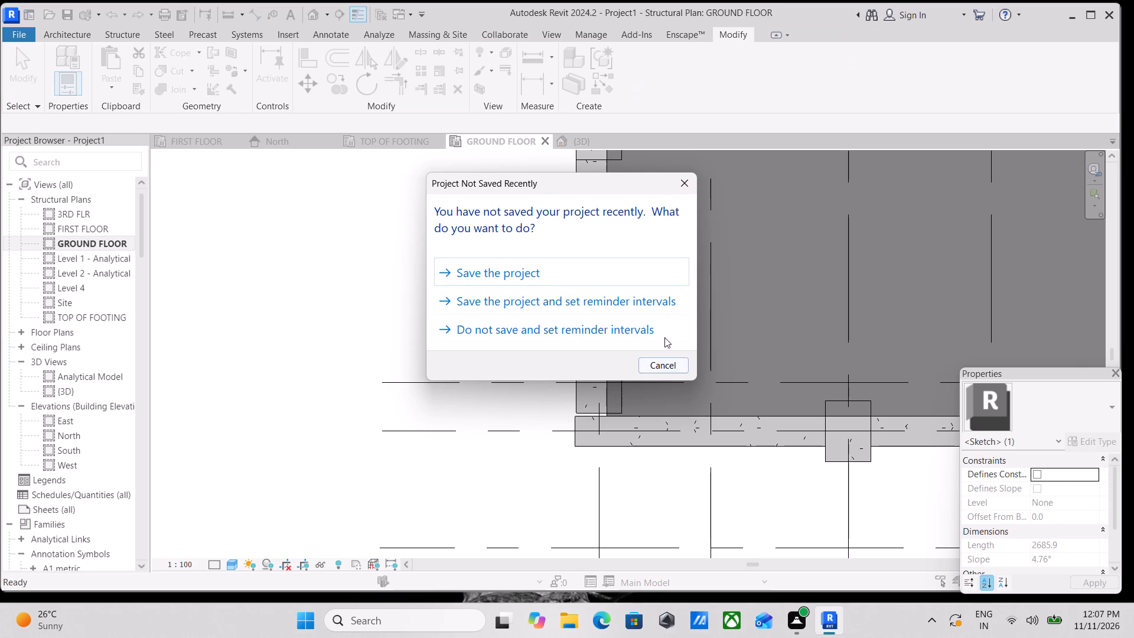
pyautogui.click(687, 174)
# Examine the slab's lower-left corner, where the vertical beam and the 450 x 600 mm column meet the horizontal beam's end.
pyautogui.scroll(2, 601, 416)
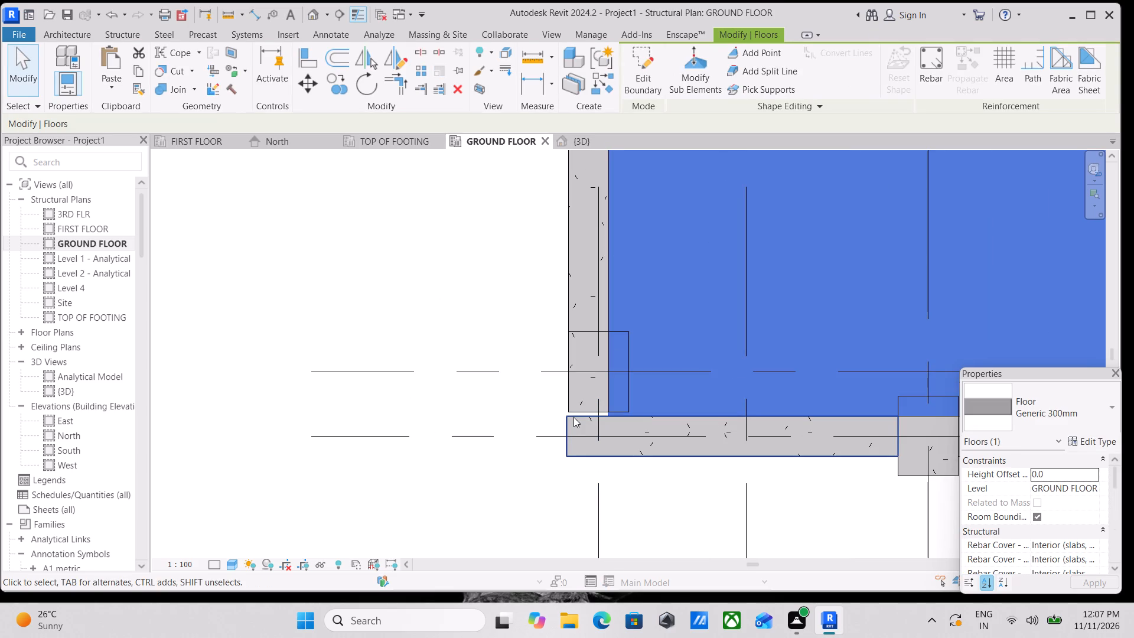
pyautogui.click(573, 419)
pyautogui.scroll(3, 575, 425)
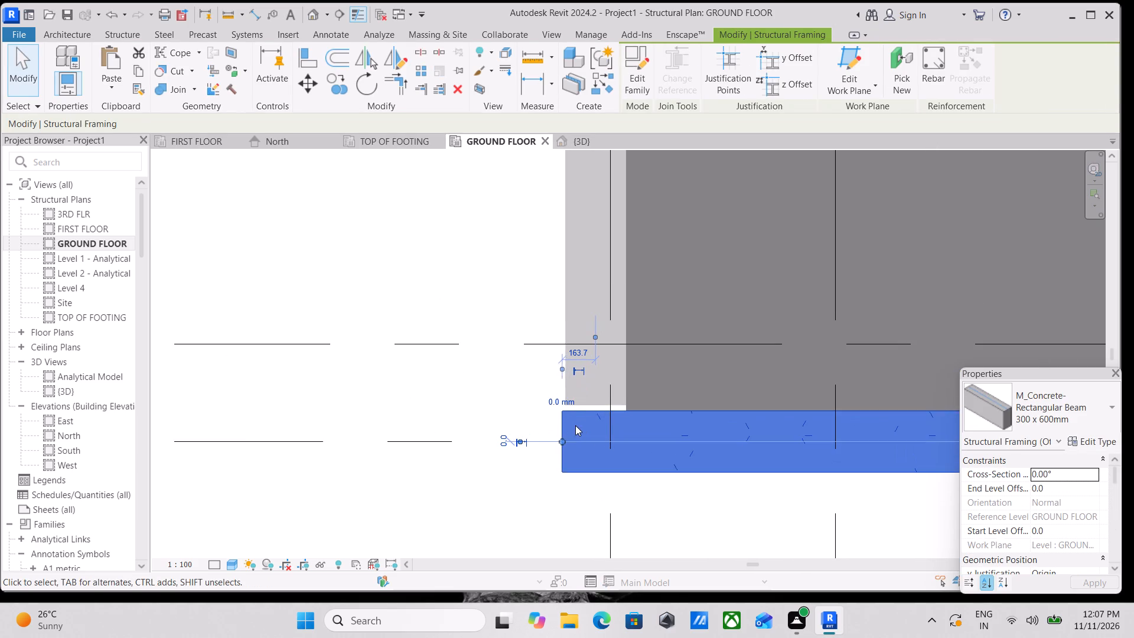
pyautogui.press('Escape')
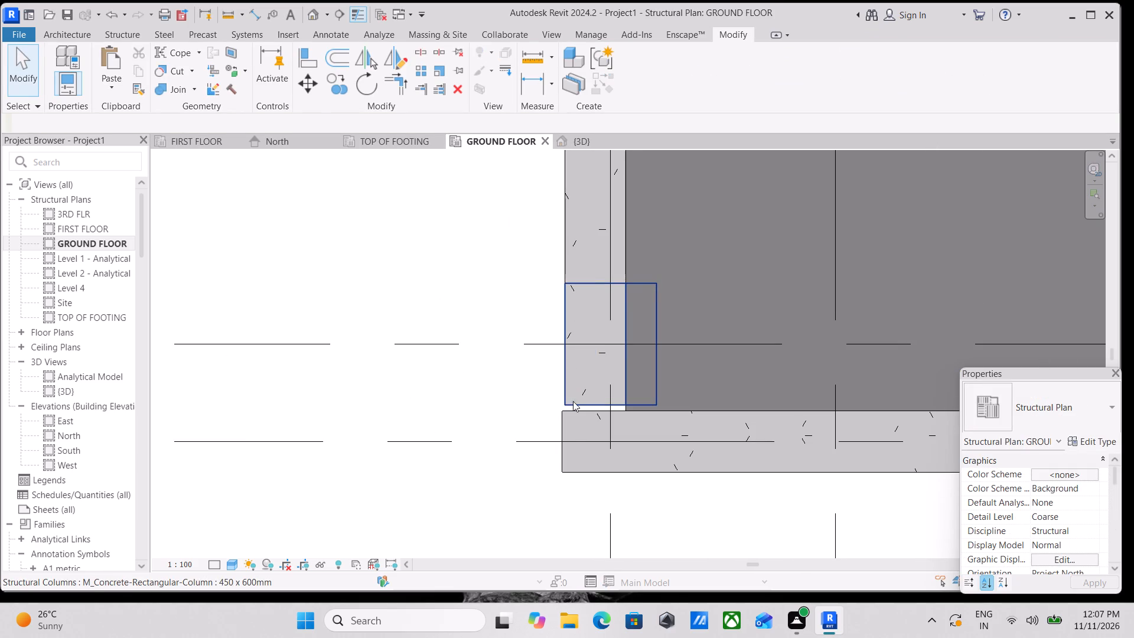
pyautogui.scroll(2, 571, 429)
pyautogui.click(570, 423)
pyautogui.scroll(-5, 574, 421)
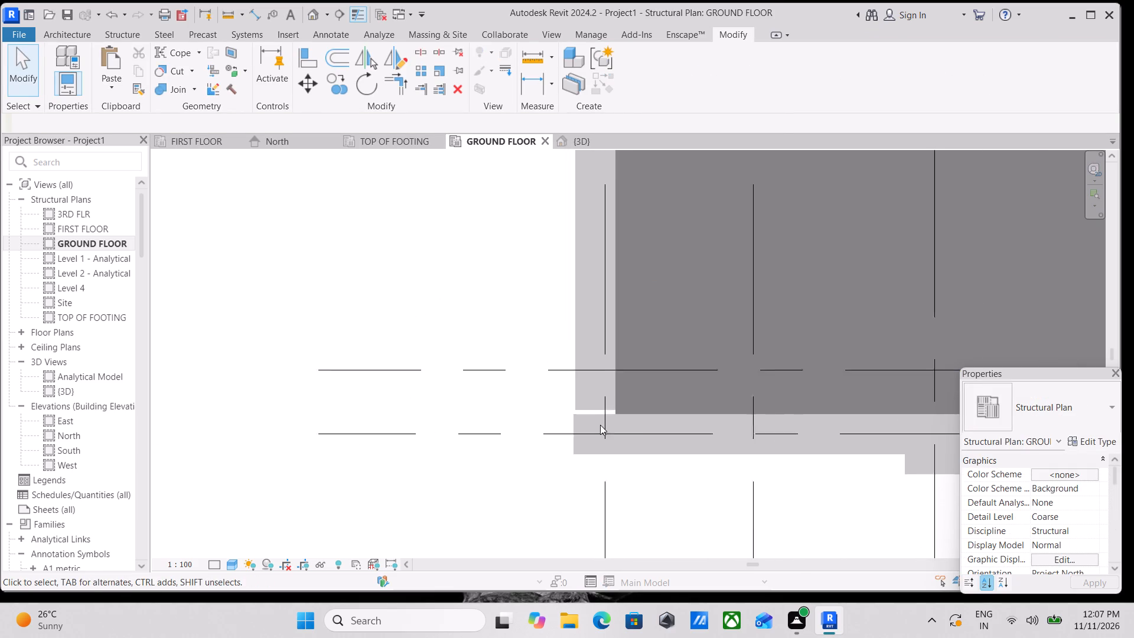
pyautogui.scroll(-1, 600, 425)
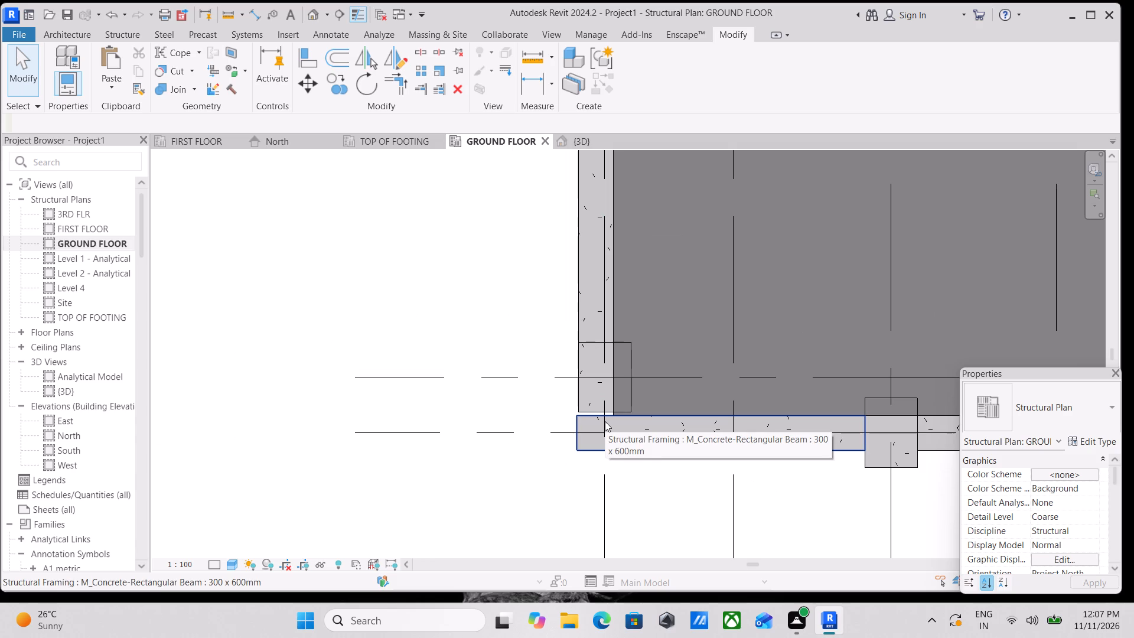
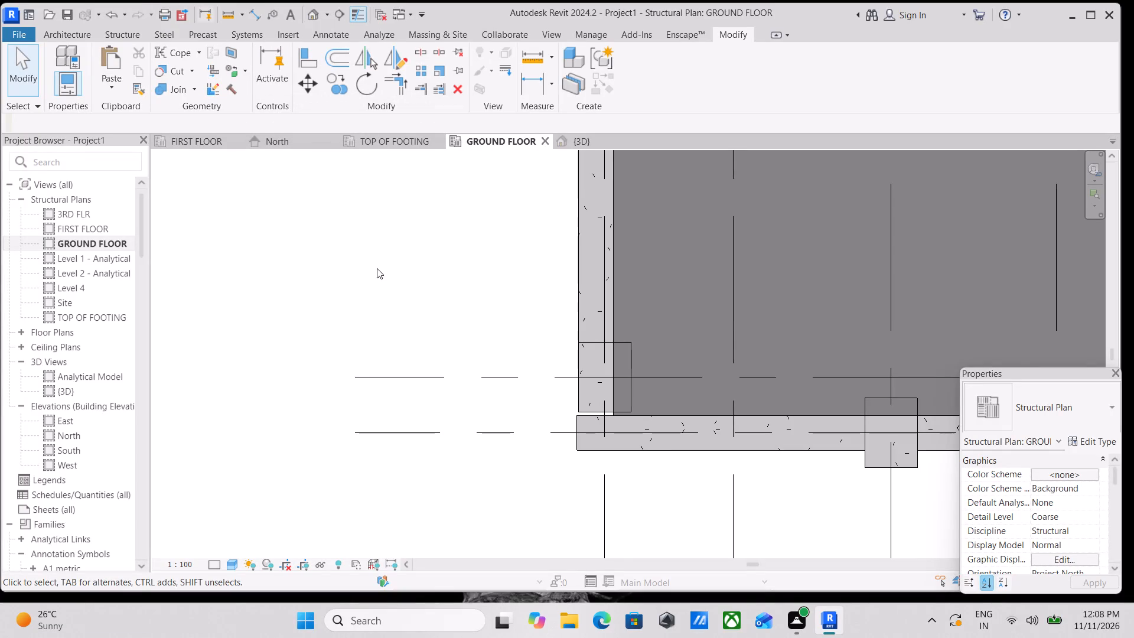
# Examine the gap between the left vertical beam and the horizontal beam at the slab's lower-left corner, and the surrounding slab bays.
pyautogui.scroll(3, 563, 448)
pyautogui.moveTo(576, 437); pyautogui.dragTo(493, 381, button='middle')
pyautogui.scroll(1, 493, 381)
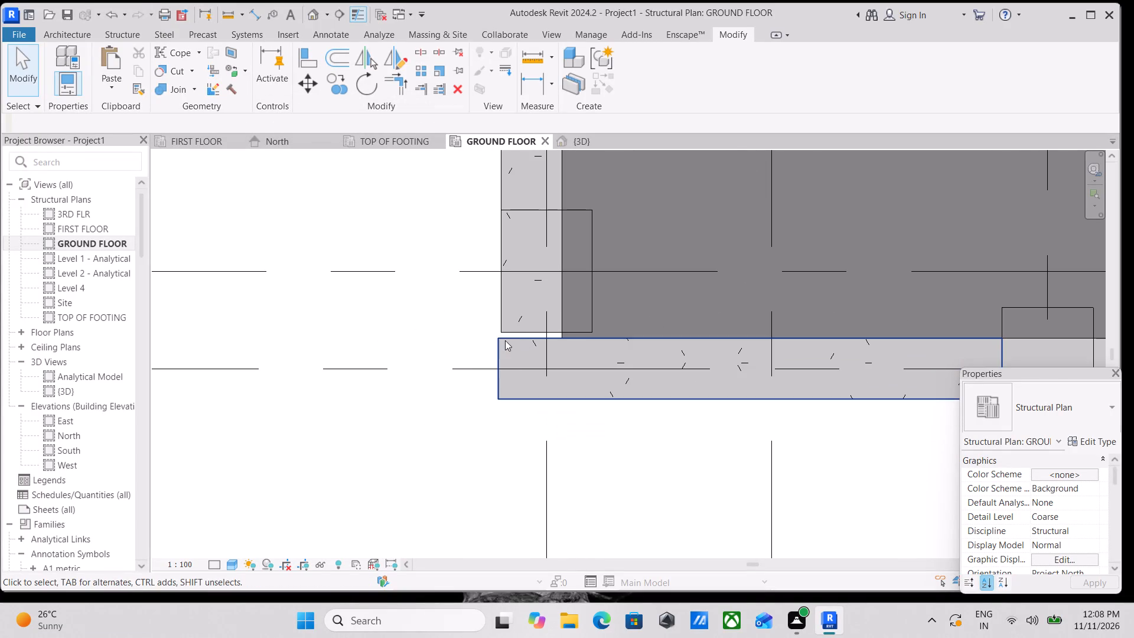
pyautogui.moveTo(514, 285); pyautogui.dragTo(511, 298, button='middle')
pyautogui.click(494, 201)
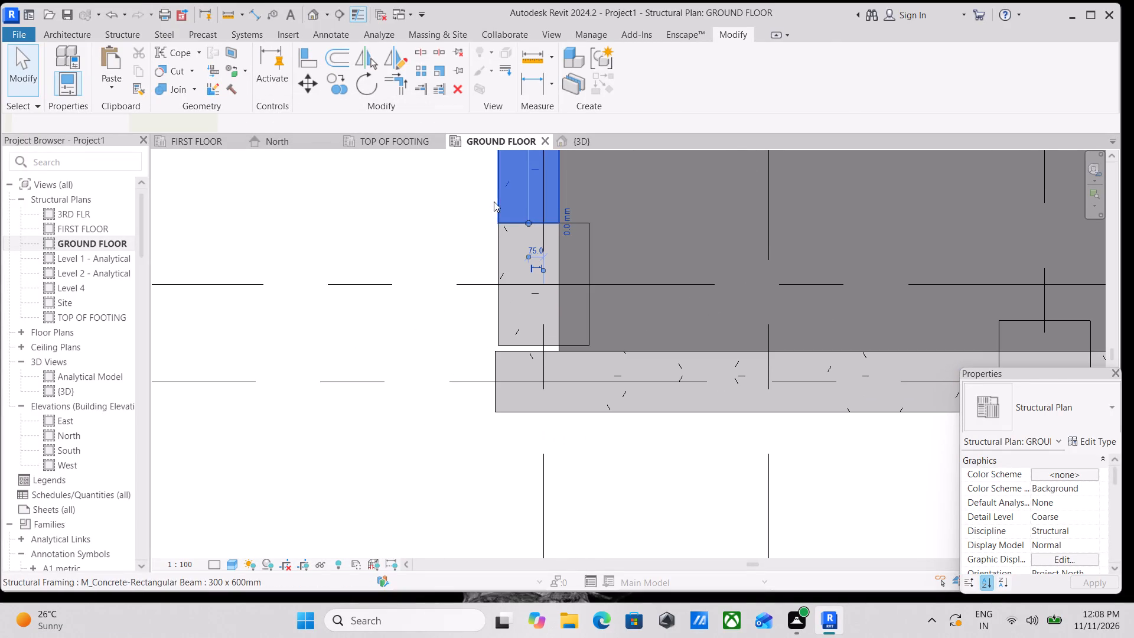
pyautogui.moveTo(527, 298); pyautogui.dragTo(522, 227, button='middle')
pyautogui.press('Escape')
pyautogui.click(500, 292)
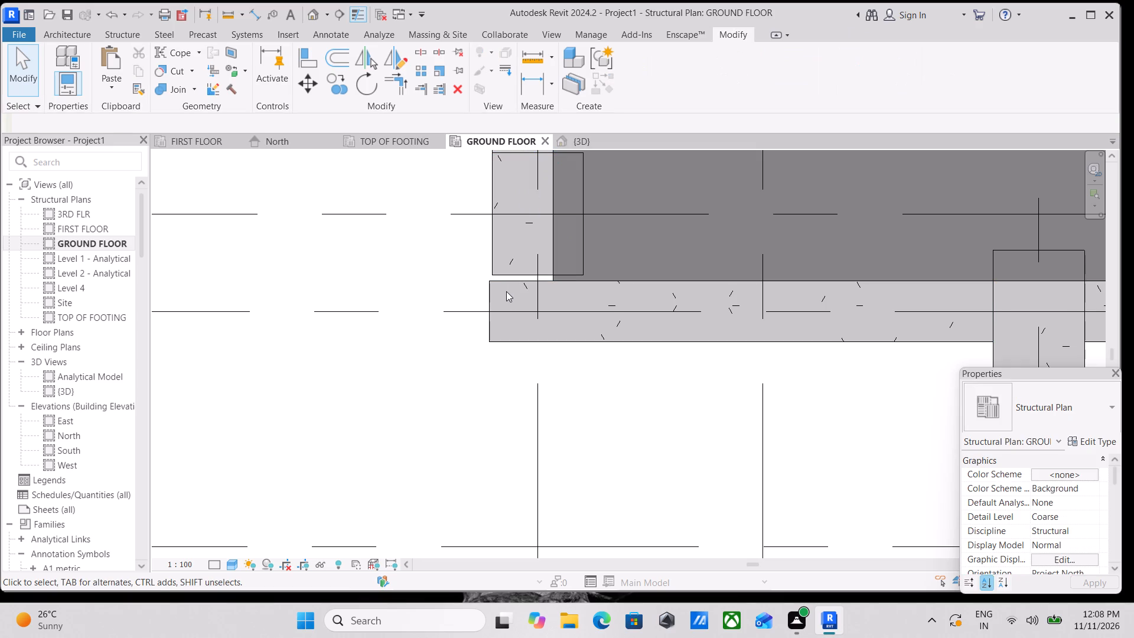
pyautogui.click(512, 283)
pyautogui.scroll(6, 512, 283)
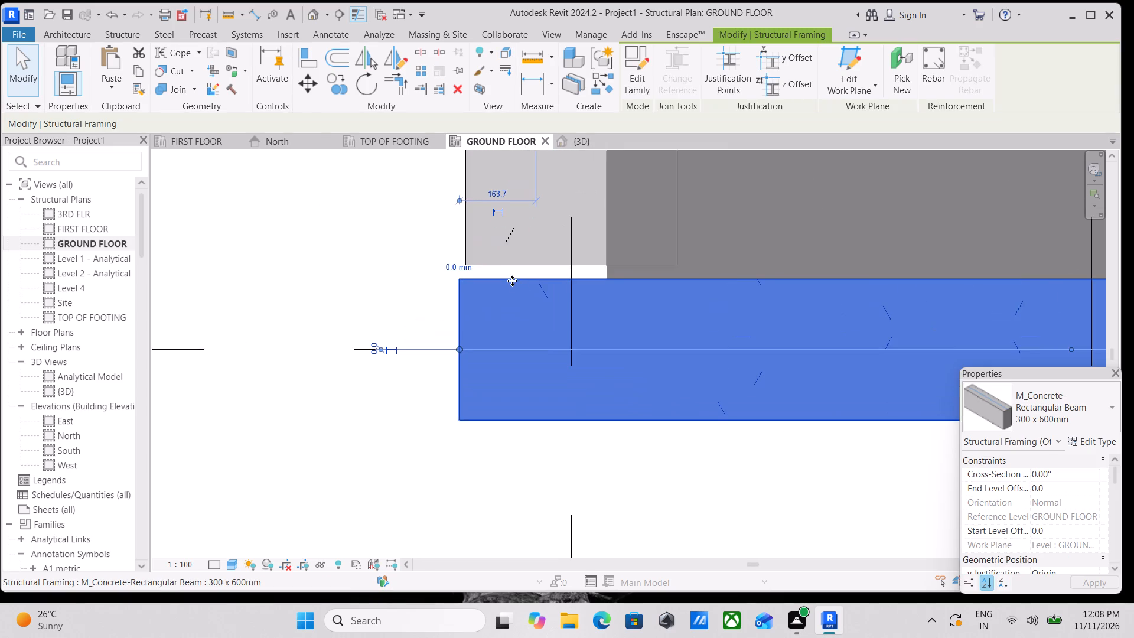
pyautogui.moveTo(512, 281); pyautogui.dragTo(512, 297, button='middle')
pyautogui.scroll(-3, 511, 287)
pyautogui.press('Escape')
pyautogui.scroll(-2, 527, 285)
pyautogui.moveTo(527, 285); pyautogui.dragTo(490, 294, button='middle')
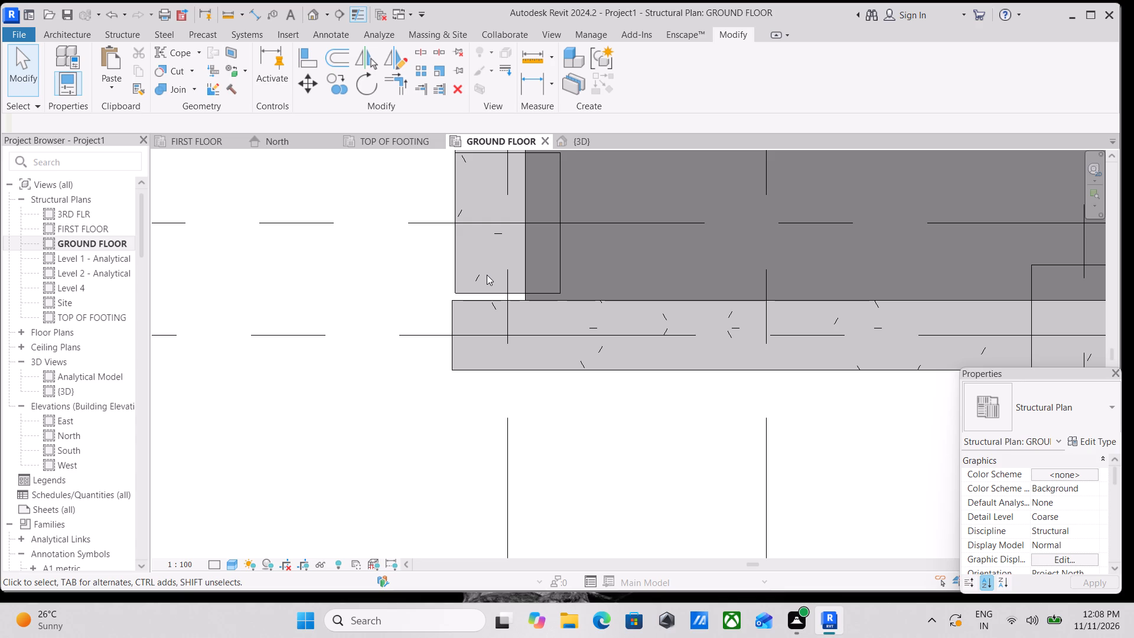
pyautogui.scroll(-2, 374, 138)
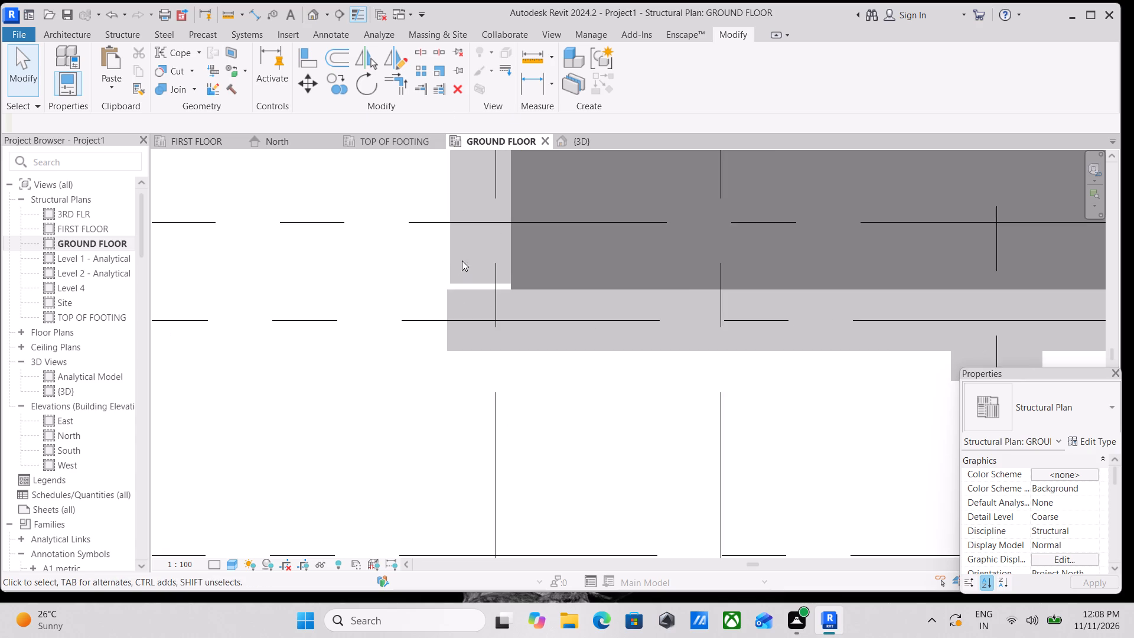
pyautogui.scroll(-13, 480, 250)
pyautogui.moveTo(513, 244); pyautogui.dragTo(410, 373, button='middle')
pyautogui.moveTo(453, 288); pyautogui.dragTo(441, 339, button='middle')
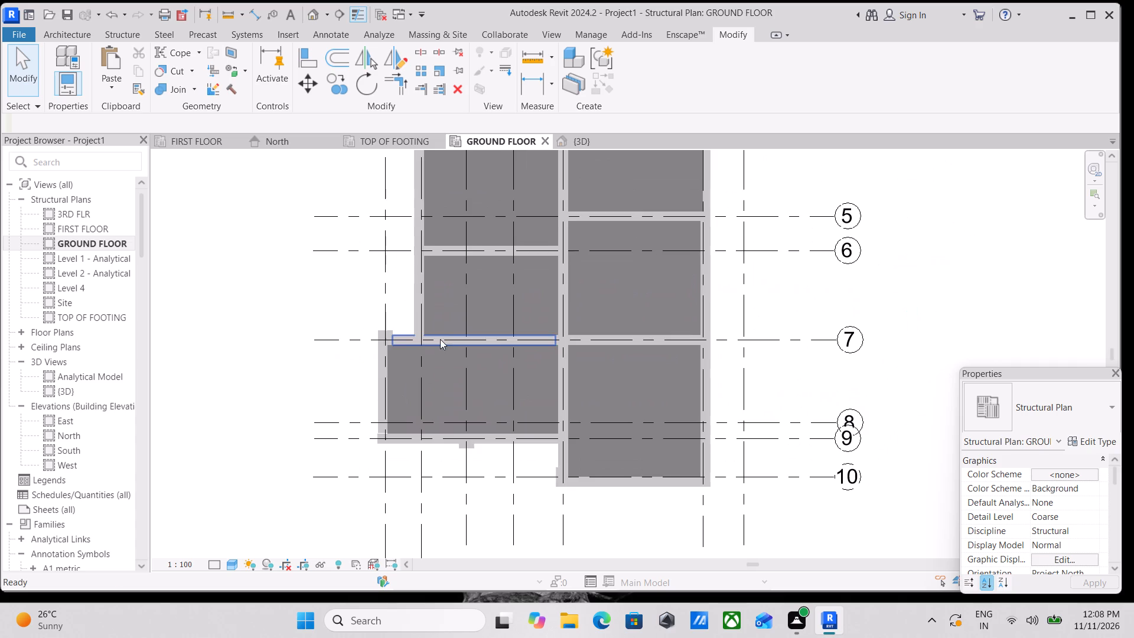
# Open the {3D} view and set its visual style to Shaded.
pyautogui.click(569, 141)
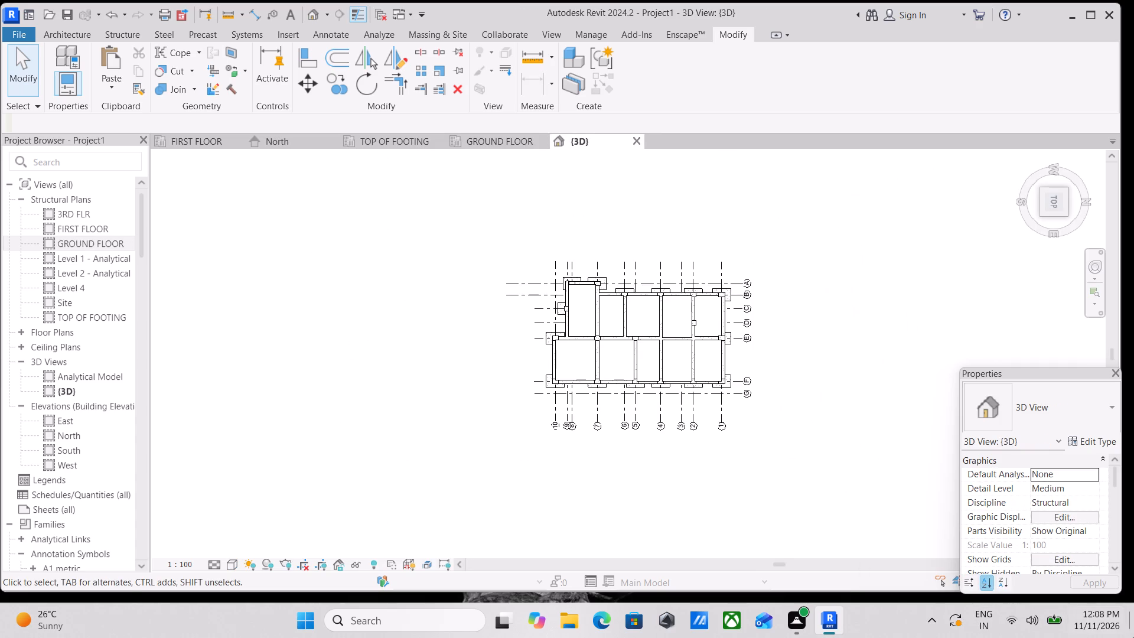
pyautogui.scroll(3, 1132, 637)
pyautogui.scroll(2, 902, 521)
pyautogui.scroll(3, 671, 441)
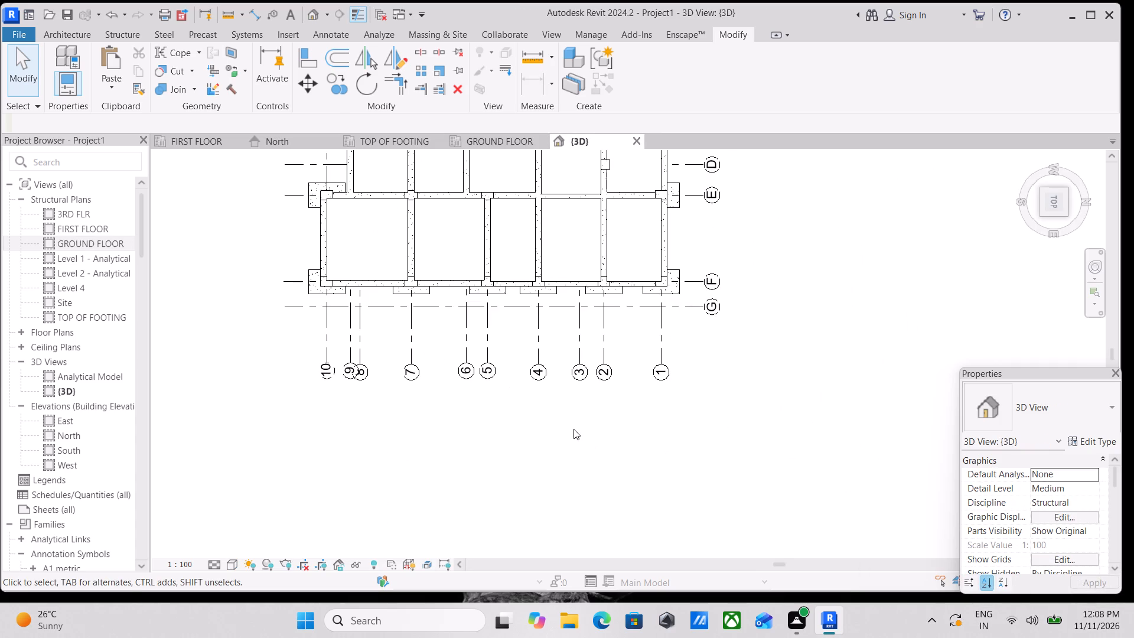
pyautogui.moveTo(705, 422); pyautogui.dragTo(720, 517, button='middle')
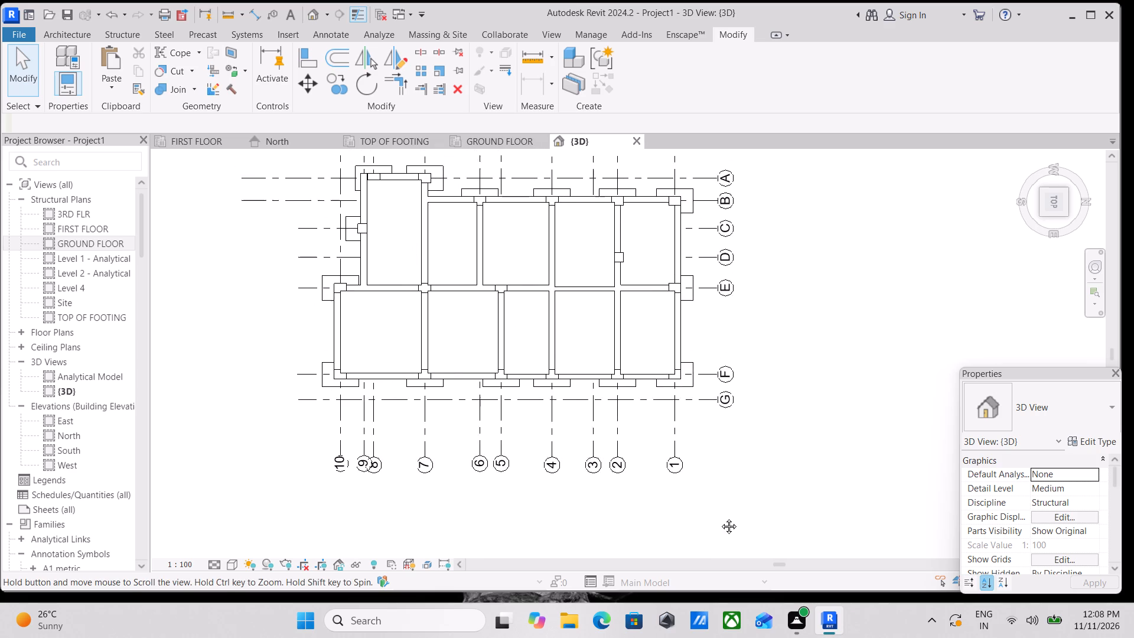
pyautogui.moveTo(720, 517); pyautogui.dragTo(721, 520, button='middle')
pyautogui.scroll(2, 653, 377)
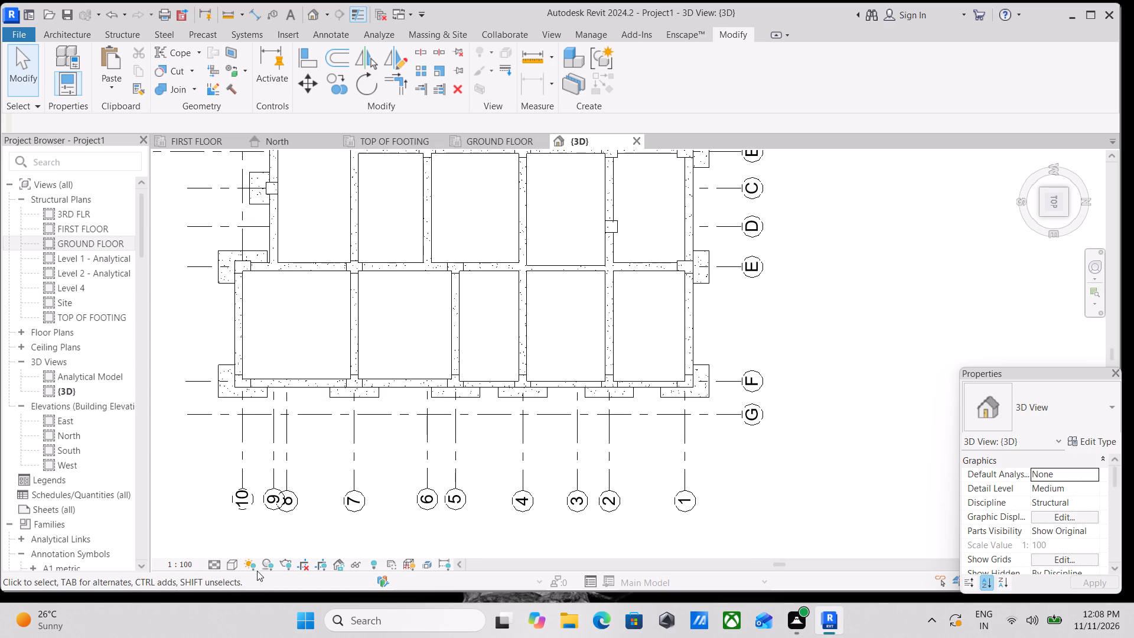
pyautogui.click(233, 565)
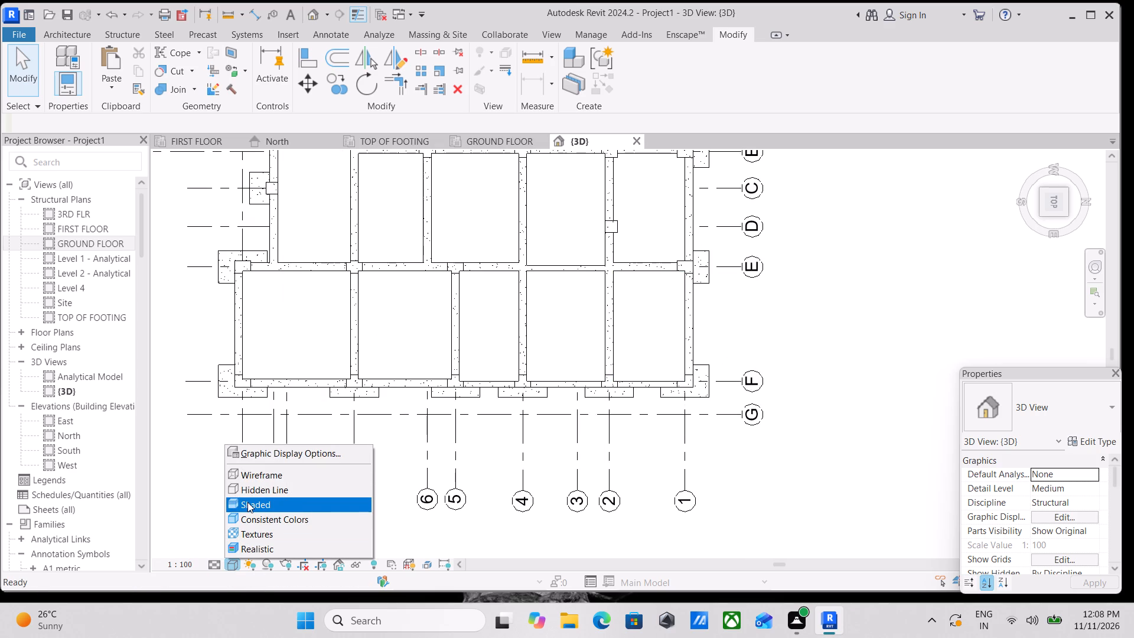
pyautogui.click(247, 502)
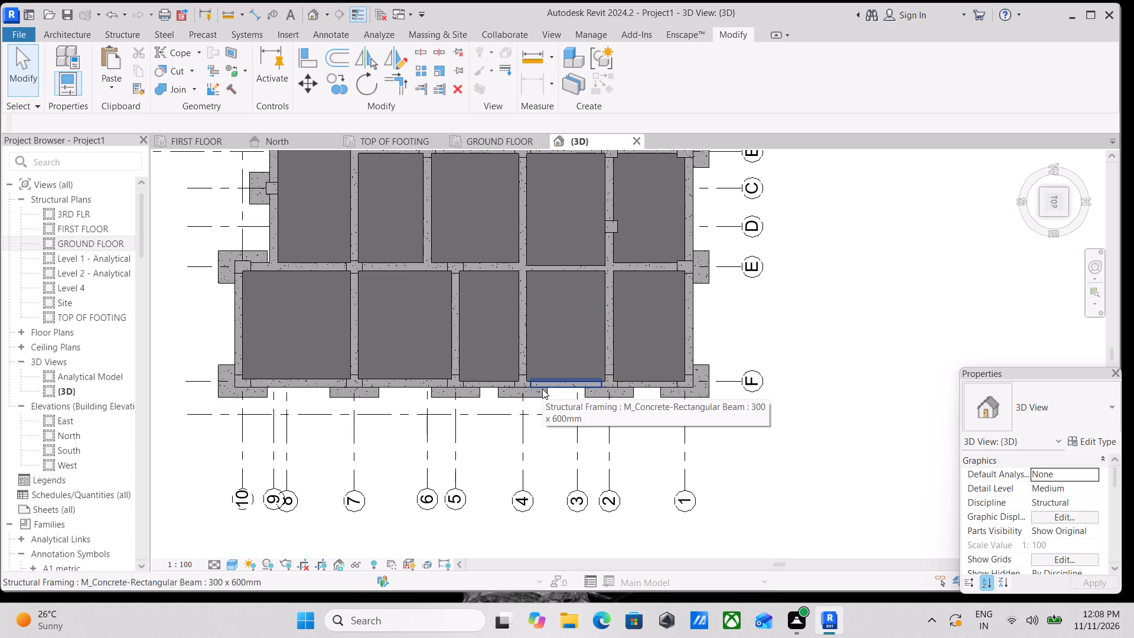
pyautogui.press('Escape')
# Inspect the ground floor slabs, beams and columns in 3D from above and from the side, ending at the projecting end bay.
pyautogui.scroll(-2, 598, 387)
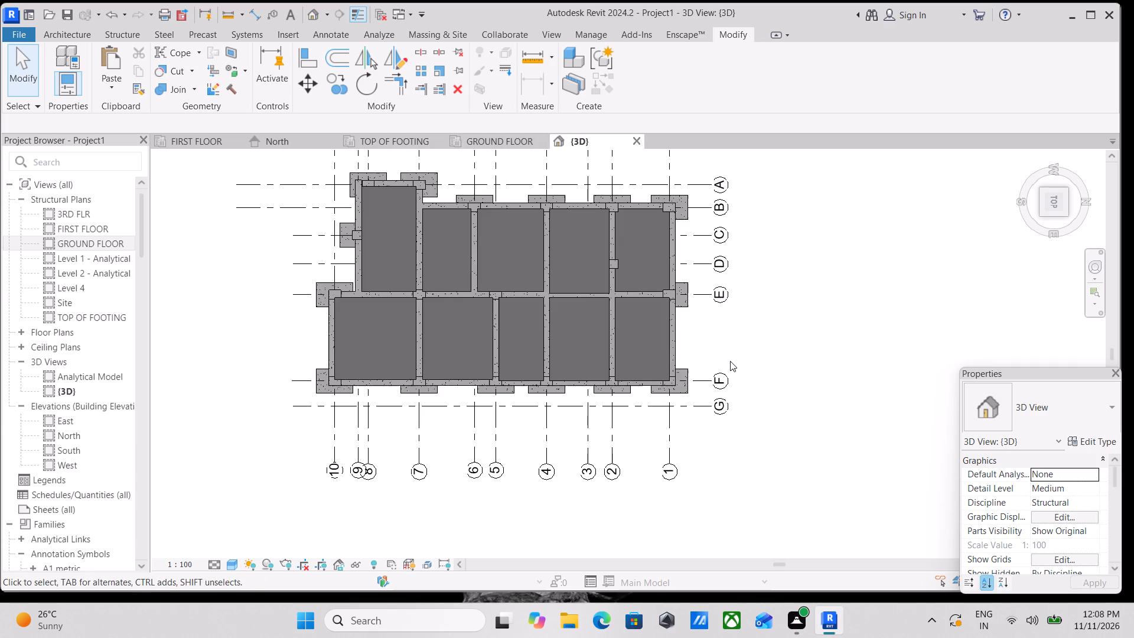
pyautogui.moveTo(730, 361); pyautogui.dragTo(733, 378, button='middle')
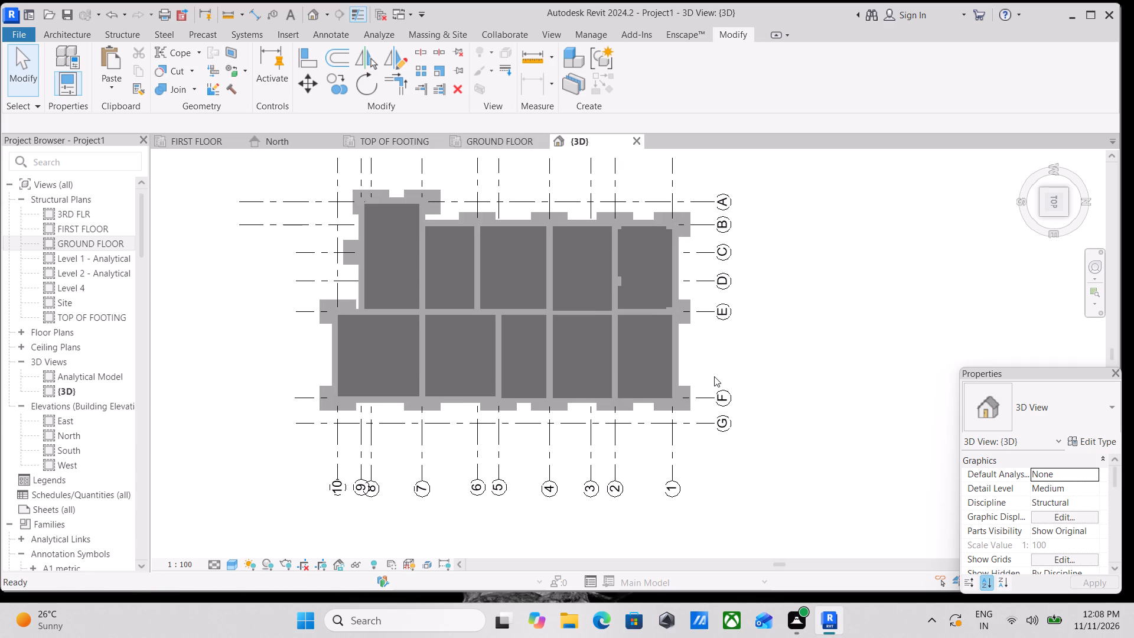
pyautogui.keyDown('shift'); pyautogui.moveTo(699, 379); pyautogui.dragTo(707, 370, button='middle'); pyautogui.keyUp('shift')
pyautogui.keyDown('shift'); pyautogui.moveTo(633, 412); pyautogui.dragTo(664, 323, button='middle'); pyautogui.keyUp('shift')
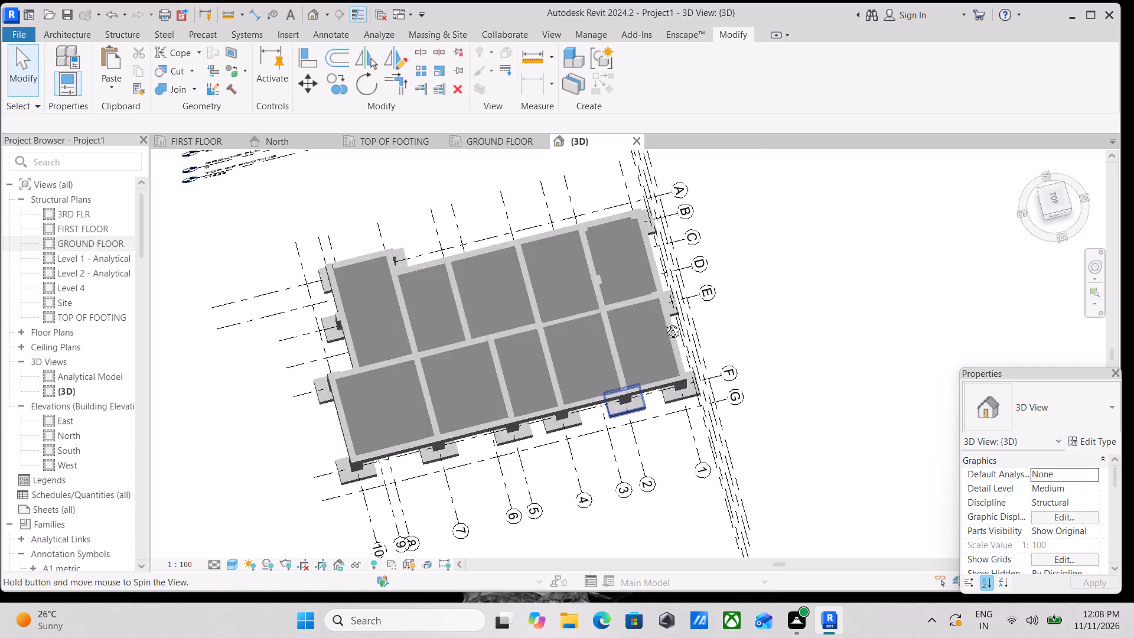
pyautogui.keyDown('shift'); pyautogui.moveTo(664, 323); pyautogui.dragTo(747, 209, button='middle'); pyautogui.keyUp('shift')
pyautogui.keyDown('shift'); pyautogui.moveTo(638, 418); pyautogui.dragTo(733, 240, button='middle'); pyautogui.keyUp('shift')
pyautogui.keyDown('shift'); pyautogui.moveTo(673, 422); pyautogui.dragTo(769, 385, button='middle'); pyautogui.keyUp('shift')
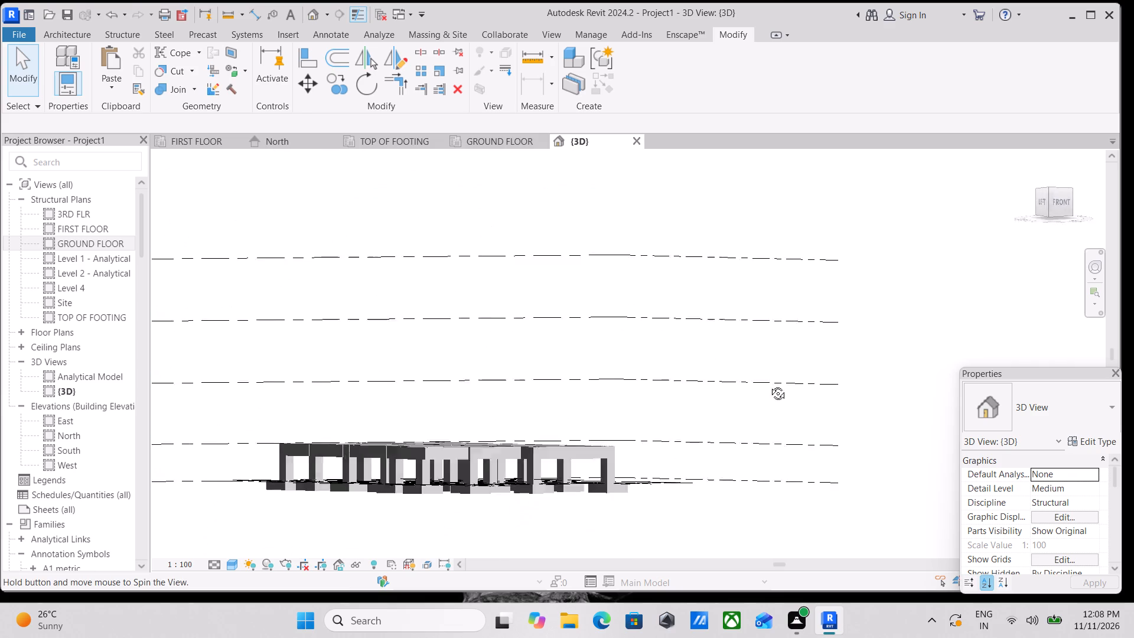
pyautogui.keyDown('shift'); pyautogui.moveTo(769, 385); pyautogui.dragTo(815, 473, button='middle'); pyautogui.keyUp('shift')
pyautogui.keyDown('shift'); pyautogui.moveTo(715, 476); pyautogui.dragTo(638, 443, button='middle'); pyautogui.keyUp('shift')
pyautogui.keyDown('shift'); pyautogui.moveTo(572, 463); pyautogui.dragTo(683, 456, button='middle'); pyautogui.keyUp('shift')
pyautogui.scroll(3, 642, 481)
pyautogui.scroll(1, 582, 501)
pyautogui.moveTo(581, 499); pyautogui.dragTo(578, 494, button='middle')
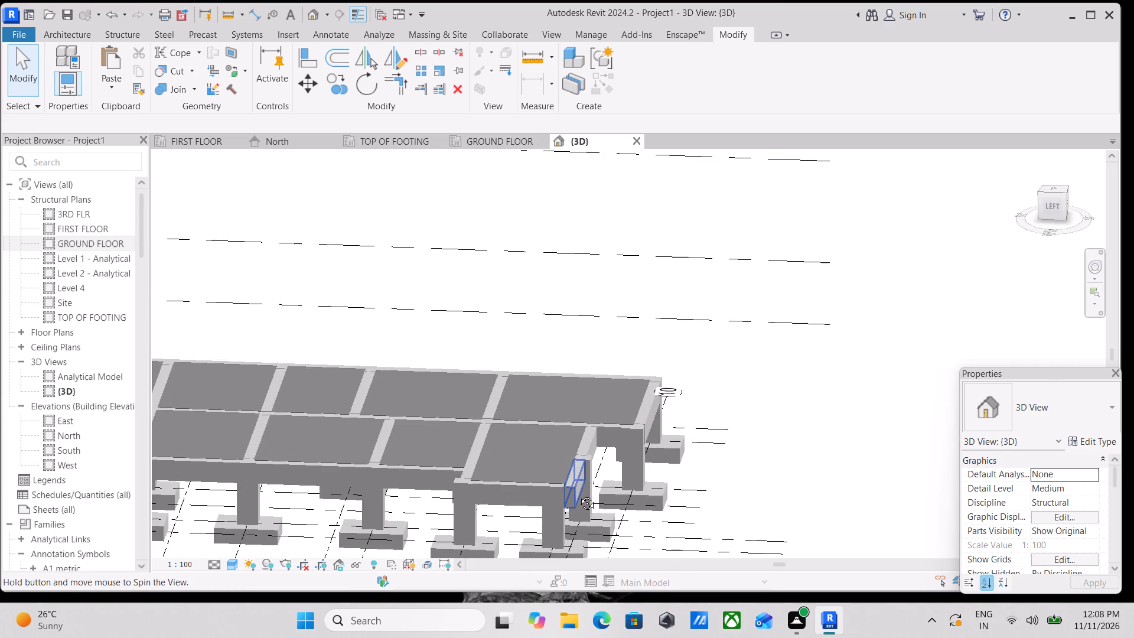
pyautogui.moveTo(578, 494); pyautogui.dragTo(496, 494, button='middle')
pyautogui.scroll(4, 465, 494)
pyautogui.moveTo(436, 491); pyautogui.dragTo(500, 491, button='middle')
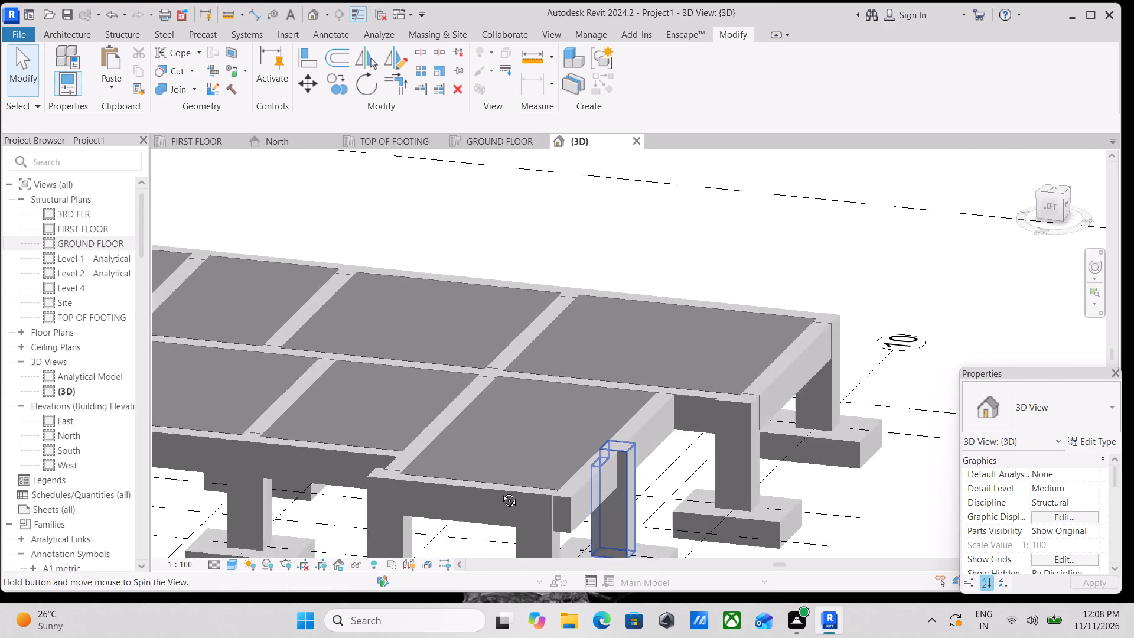
pyautogui.moveTo(500, 491); pyautogui.dragTo(547, 531, button='middle')
pyautogui.keyDown('shift'); pyautogui.moveTo(692, 497); pyautogui.dragTo(724, 501, button='middle'); pyautogui.keyUp('shift')
pyautogui.scroll(1, 737, 502)
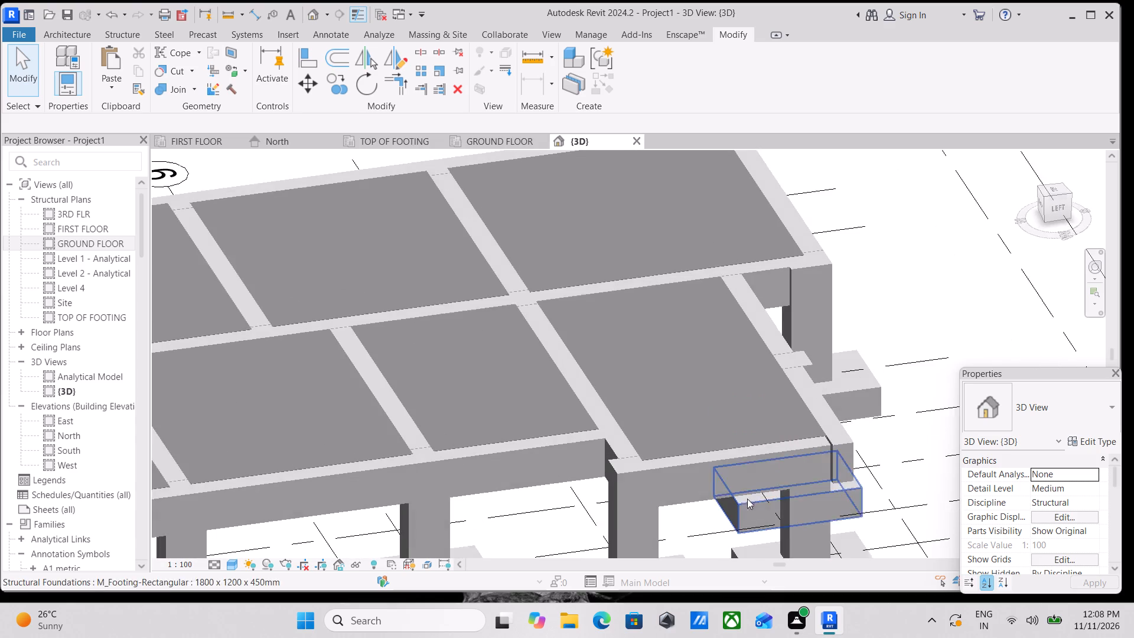
pyautogui.scroll(1, 747, 499)
pyautogui.keyDown('shift'); pyautogui.moveTo(830, 449); pyautogui.dragTo(810, 468, button='middle'); pyautogui.keyUp('shift')
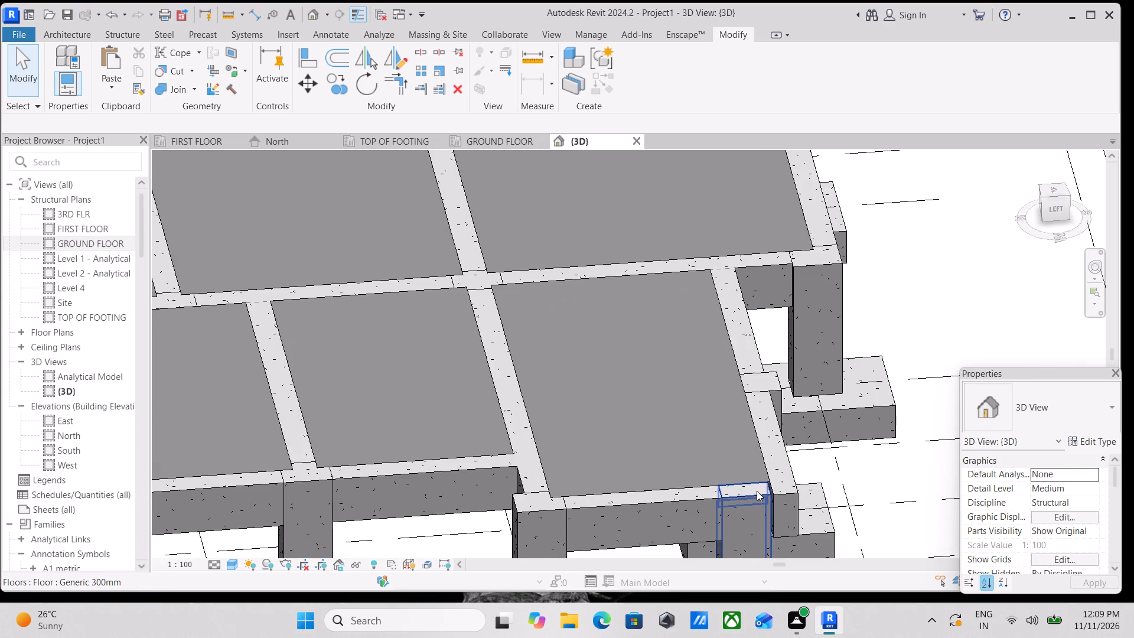
# Inspect the 450 x 600 mm corner column and the adjoining 300 x 600 mm edge beams of the projecting bay beyond grid 7.
pyautogui.click(758, 491)
pyautogui.moveTo(773, 466); pyautogui.dragTo(779, 341, button='middle')
pyautogui.moveTo(802, 417); pyautogui.dragTo(743, 434, button='middle')
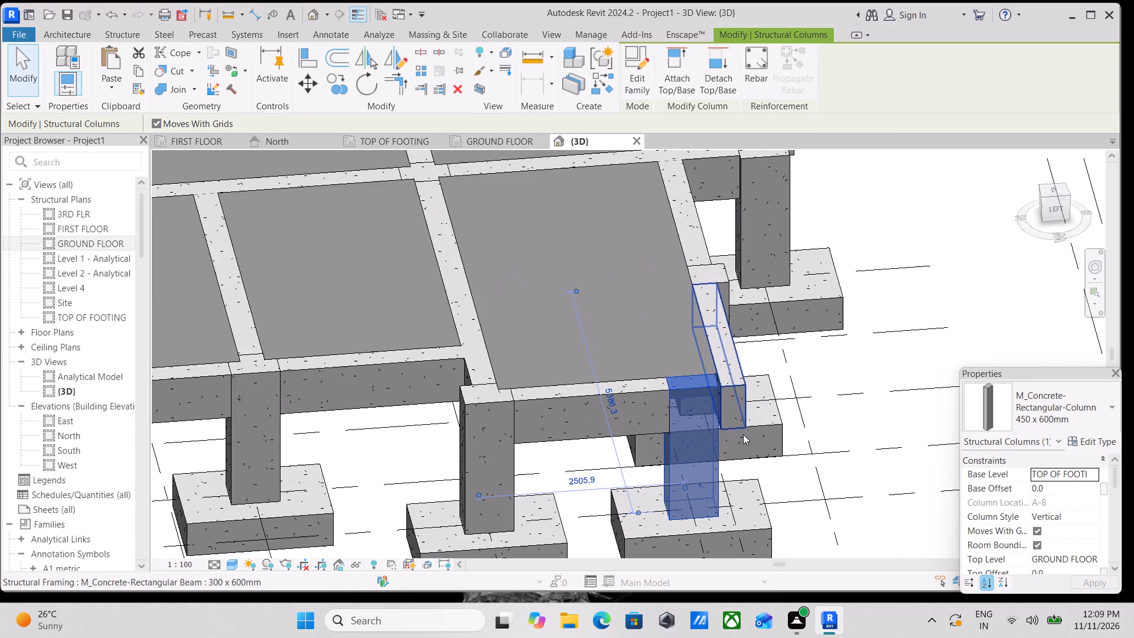
pyautogui.moveTo(703, 427); pyautogui.dragTo(620, 437, button='middle')
pyautogui.click(655, 381)
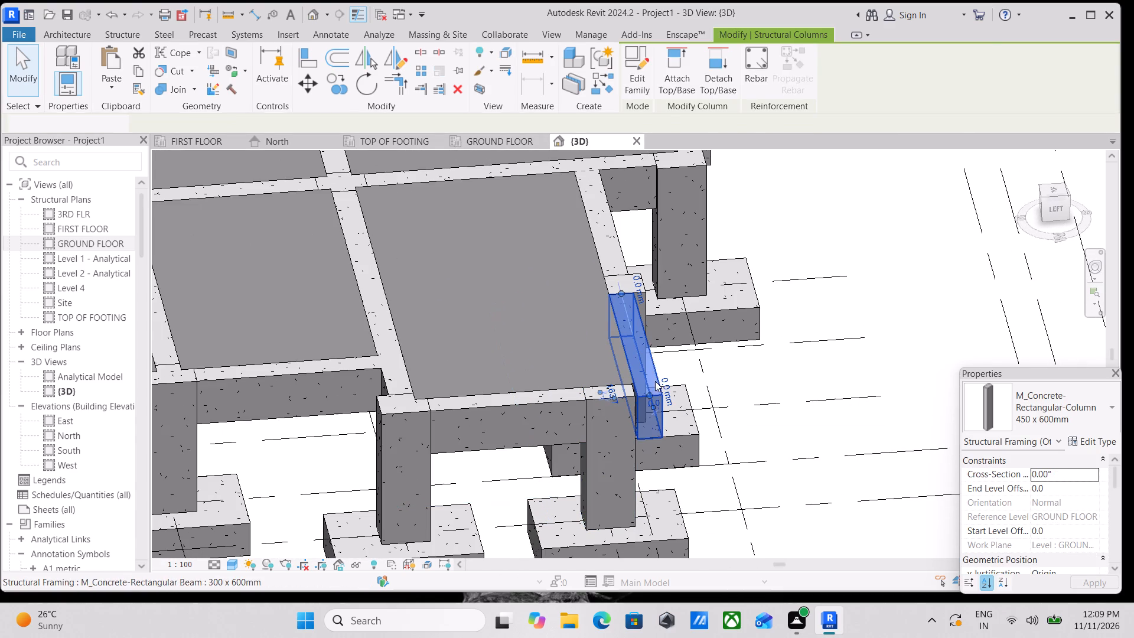
pyautogui.moveTo(657, 367); pyautogui.dragTo(628, 400, button='middle')
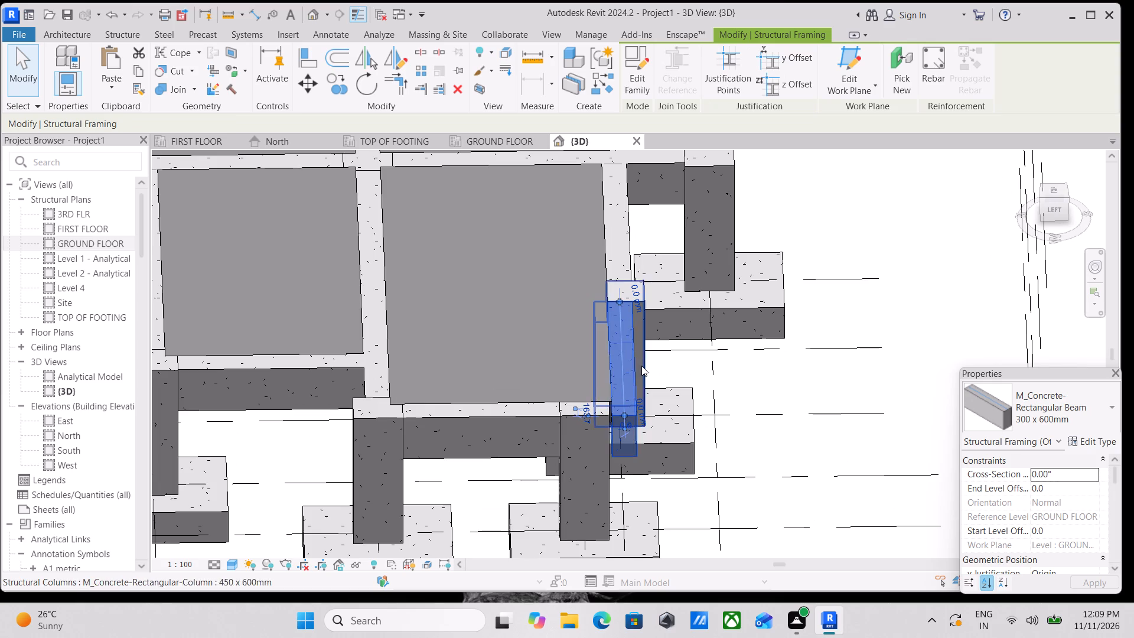
pyautogui.moveTo(641, 366); pyautogui.dragTo(630, 419, button='middle')
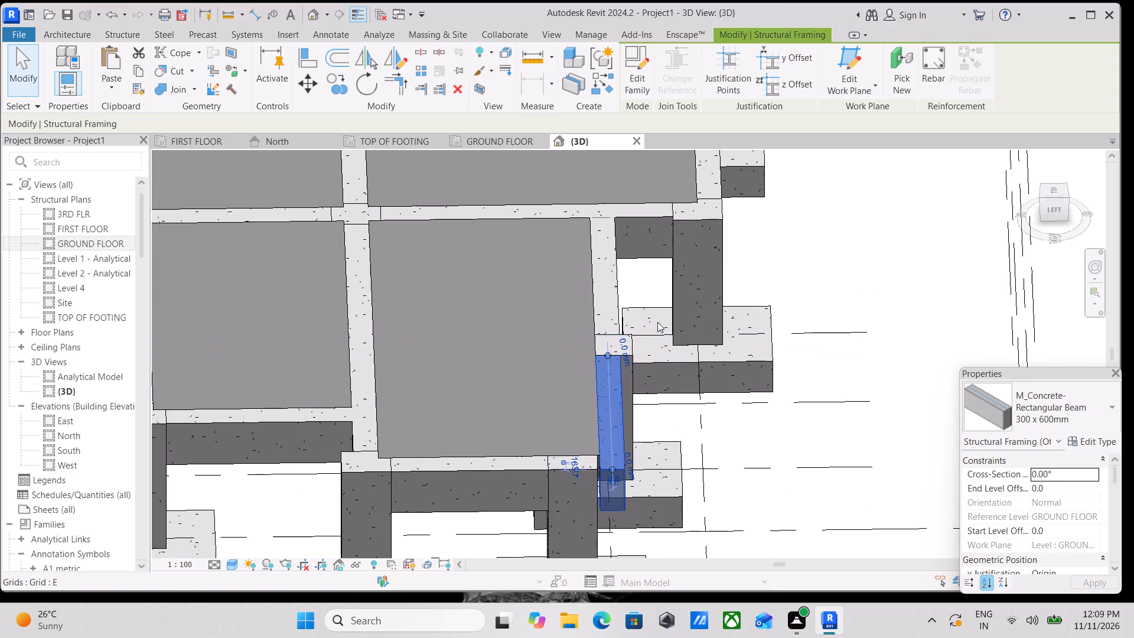
pyautogui.click(613, 251)
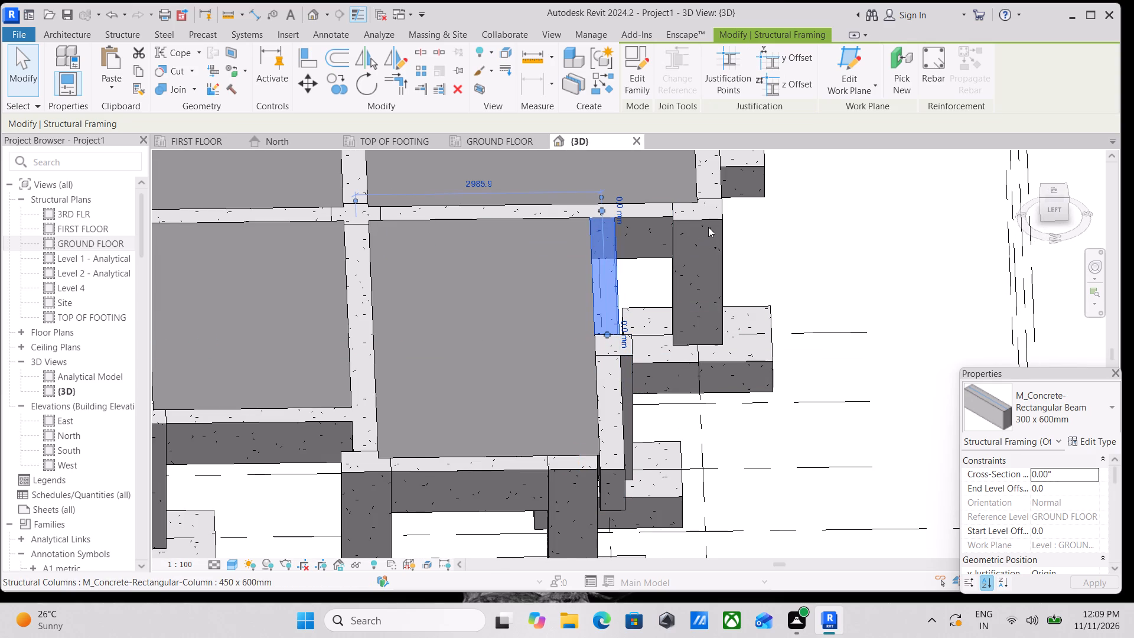
pyautogui.scroll(-1, 713, 325)
pyautogui.moveTo(683, 346); pyautogui.dragTo(637, 423, button='middle')
pyautogui.scroll(-1, 586, 397)
pyautogui.moveTo(586, 394); pyautogui.dragTo(585, 364, button='middle')
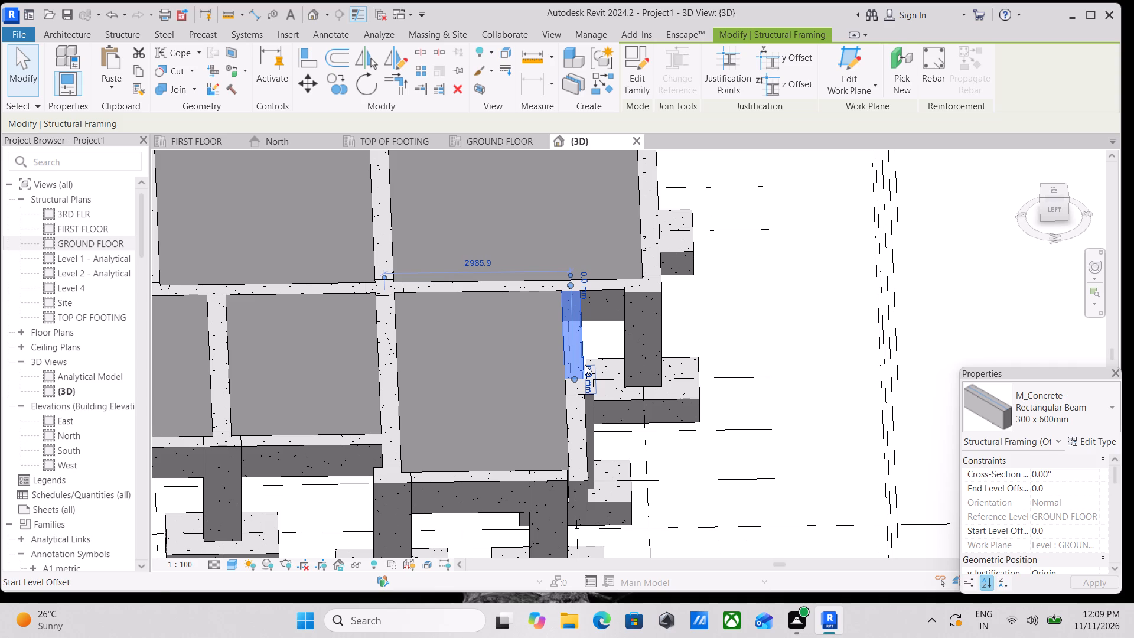
pyautogui.scroll(-6, 613, 367)
pyautogui.moveTo(609, 354); pyautogui.dragTo(610, 363, button='middle')
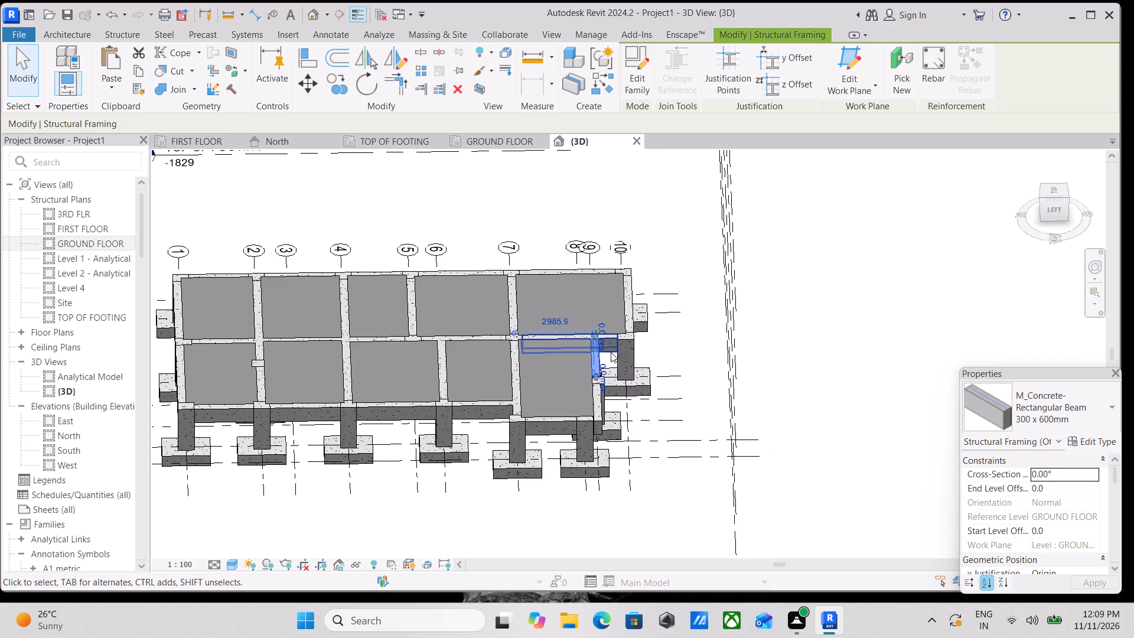
pyautogui.press('Escape')
pyautogui.press('Escape')
# Review the whole slab and beam frame in 3D from several sides, including its columns and footings.
pyautogui.scroll(-2, 621, 354)
pyautogui.scroll(2, 615, 380)
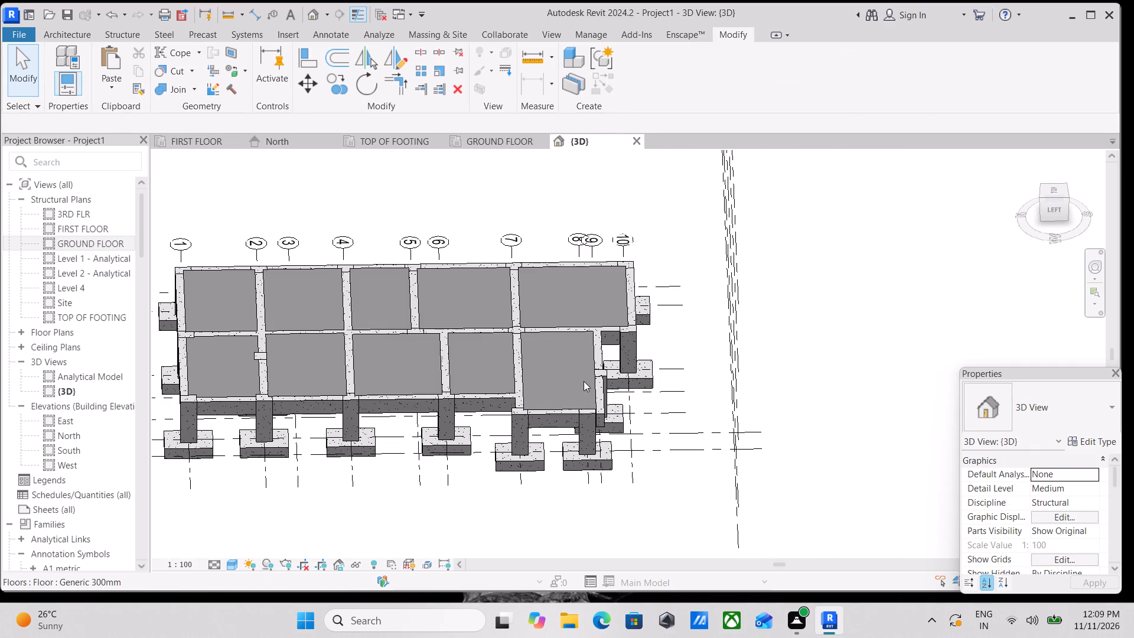
pyautogui.keyDown('shift'); pyautogui.moveTo(576, 381); pyautogui.dragTo(490, 313, button='middle'); pyautogui.keyUp('shift')
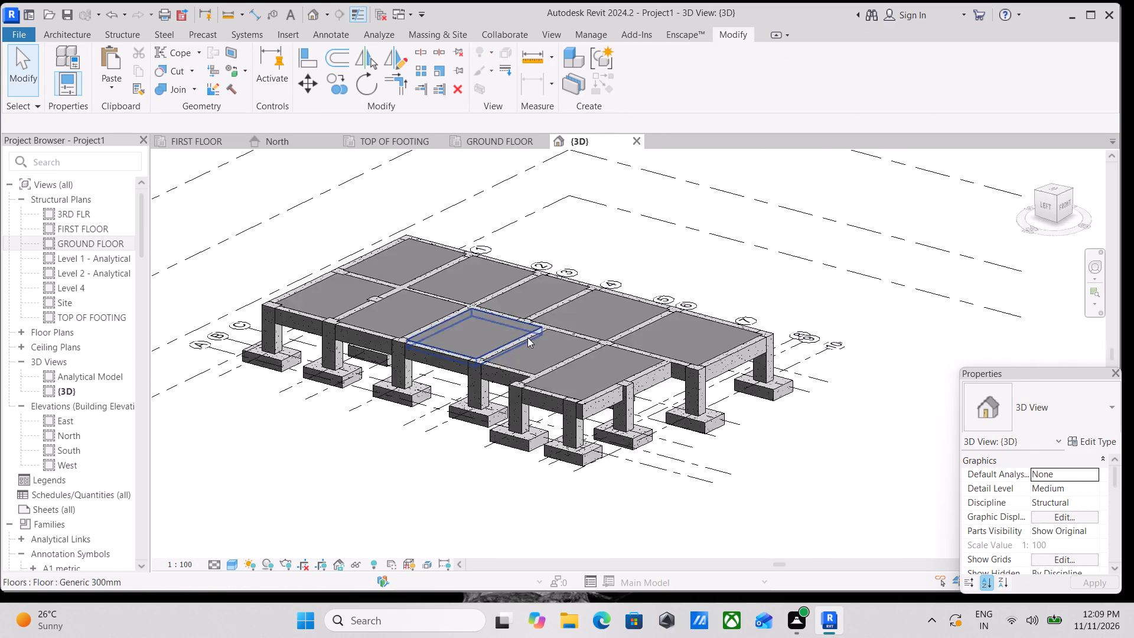
pyautogui.moveTo(527, 337); pyautogui.dragTo(617, 418, button='middle')
pyautogui.moveTo(543, 411); pyautogui.dragTo(680, 269, button='middle')
pyautogui.moveTo(543, 416); pyautogui.dragTo(618, 493, button='middle')
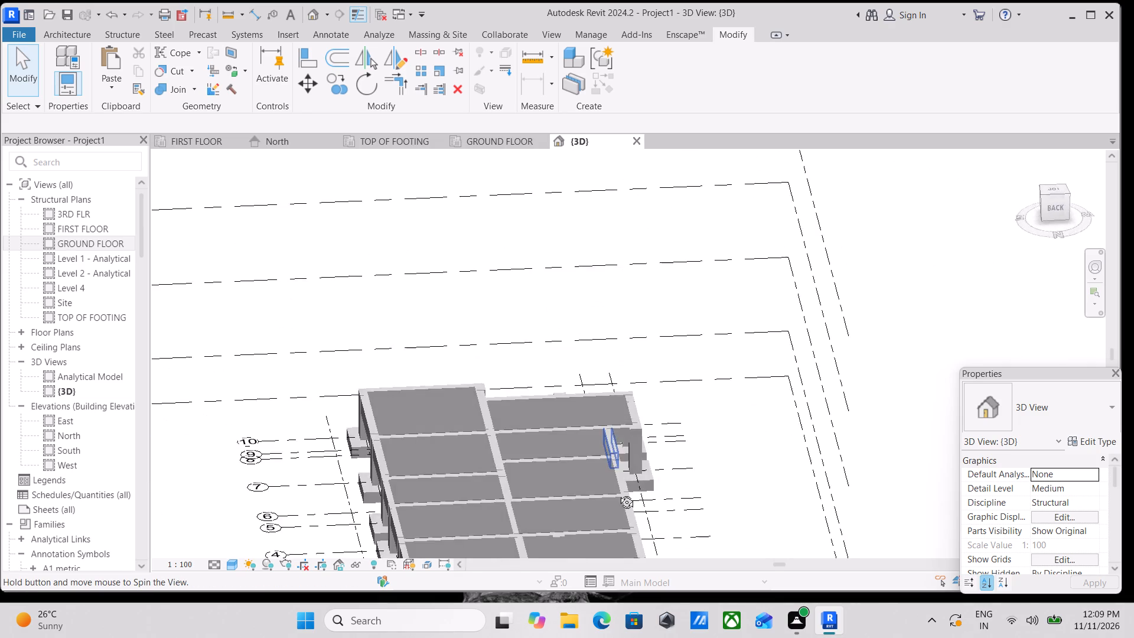
pyautogui.moveTo(618, 493); pyautogui.dragTo(371, 407, button='middle')
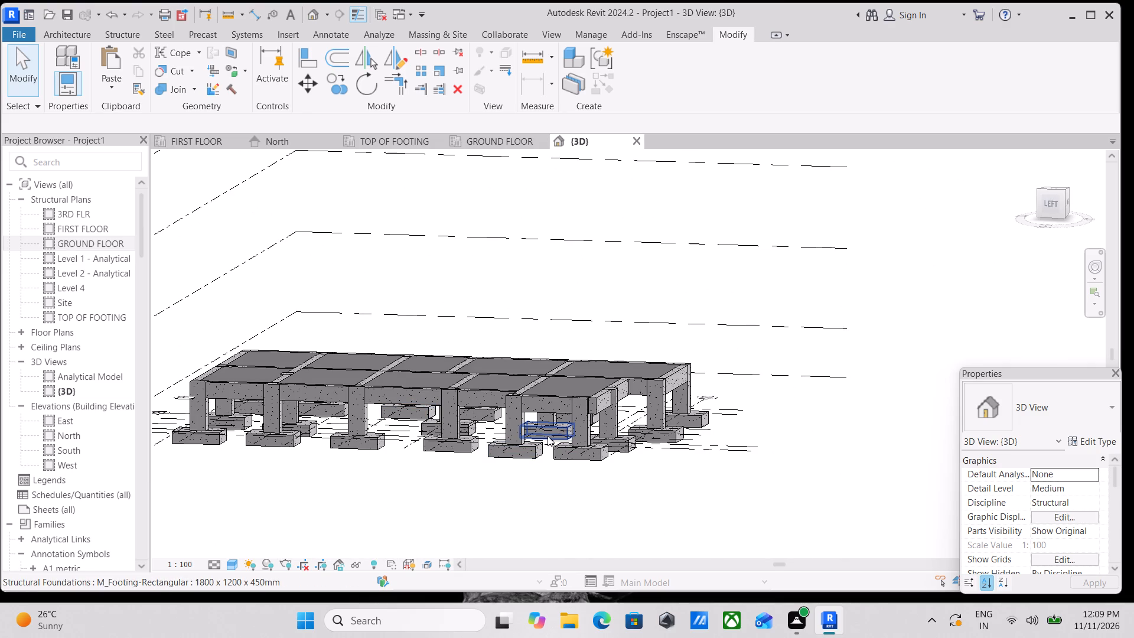
pyautogui.scroll(-2, 595, 440)
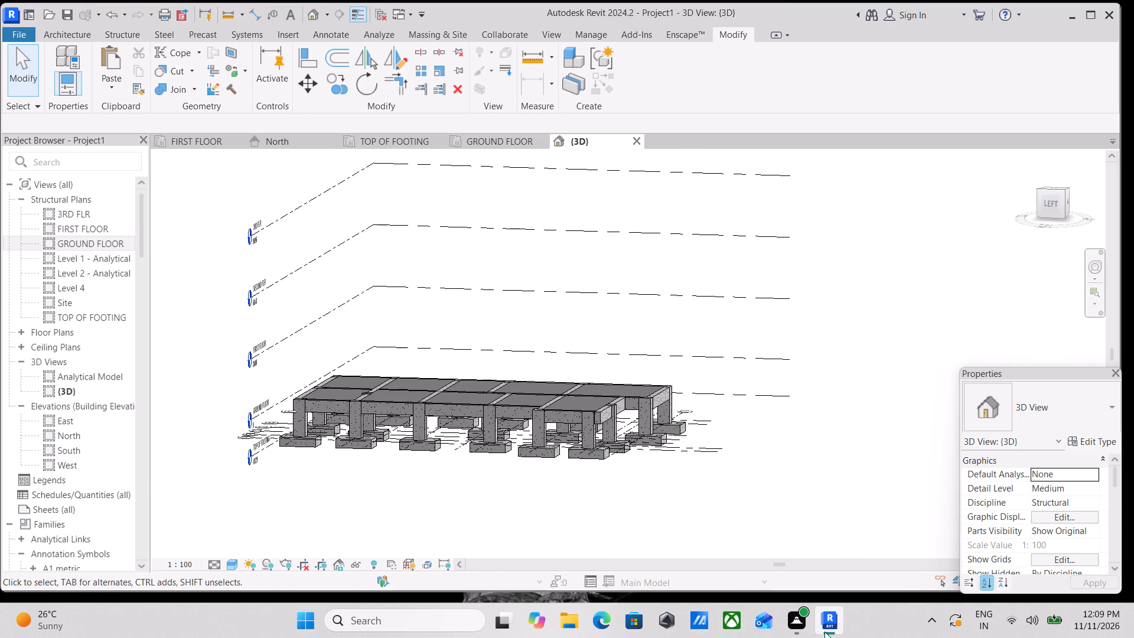
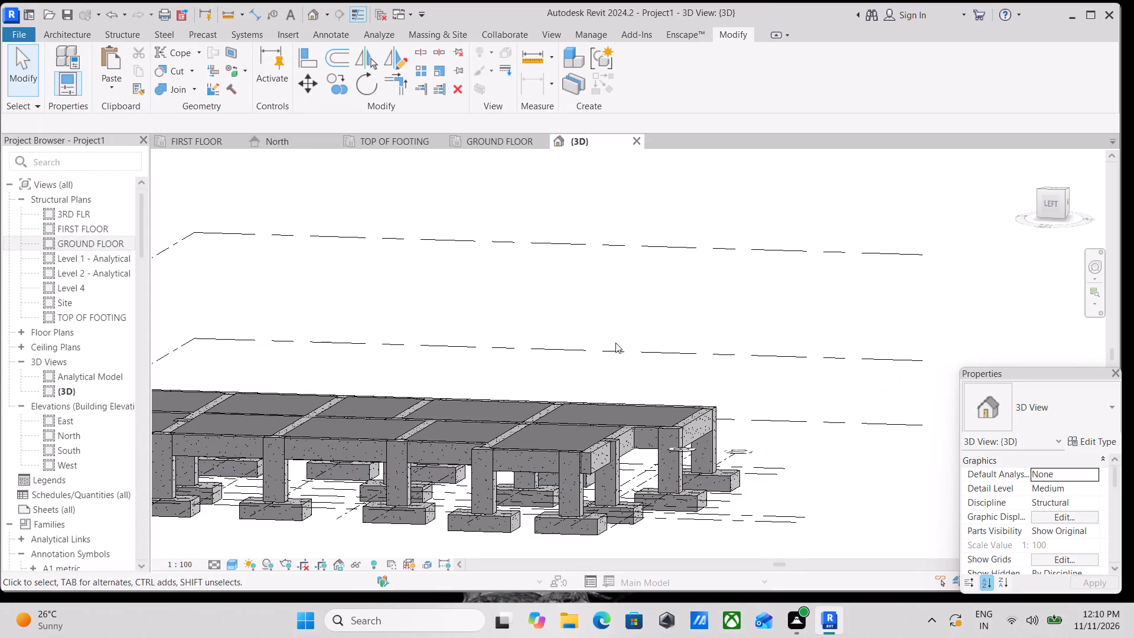
# Inspect the projecting end bay's slab, edge beams and corner columns in 3D from the side and from above.
pyautogui.scroll(-1, 615, 343)
pyautogui.scroll(1, 624, 410)
pyautogui.scroll(1, 605, 493)
pyautogui.moveTo(605, 490); pyautogui.dragTo(647, 333, button='middle')
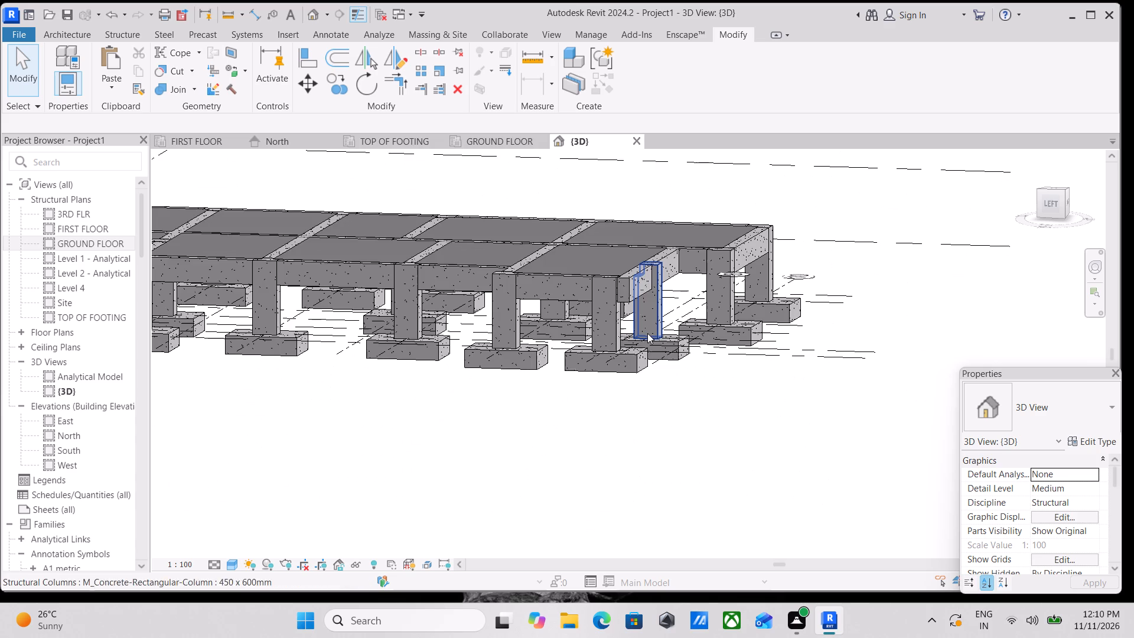
pyautogui.keyDown('shift'); pyautogui.moveTo(634, 341); pyautogui.dragTo(631, 390, button='middle'); pyautogui.keyUp('shift')
pyautogui.moveTo(625, 308); pyautogui.dragTo(560, 398, button='middle')
pyautogui.moveTo(673, 294); pyautogui.dragTo(771, 392, button='middle')
pyautogui.keyDown('shift'); pyautogui.moveTo(667, 338); pyautogui.dragTo(683, 418, button='middle'); pyautogui.keyUp('shift')
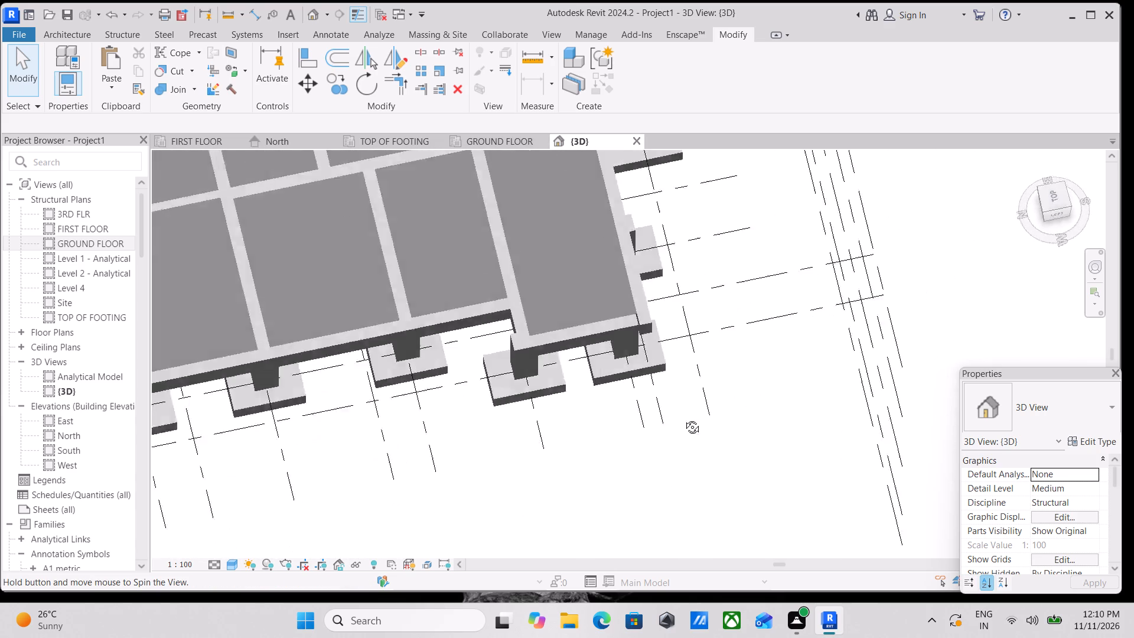
pyautogui.keyDown('shift'); pyautogui.moveTo(683, 418); pyautogui.dragTo(661, 427, button='middle'); pyautogui.keyUp('shift')
pyautogui.moveTo(653, 335); pyautogui.dragTo(672, 441, button='middle')
pyautogui.scroll(7, 636, 329)
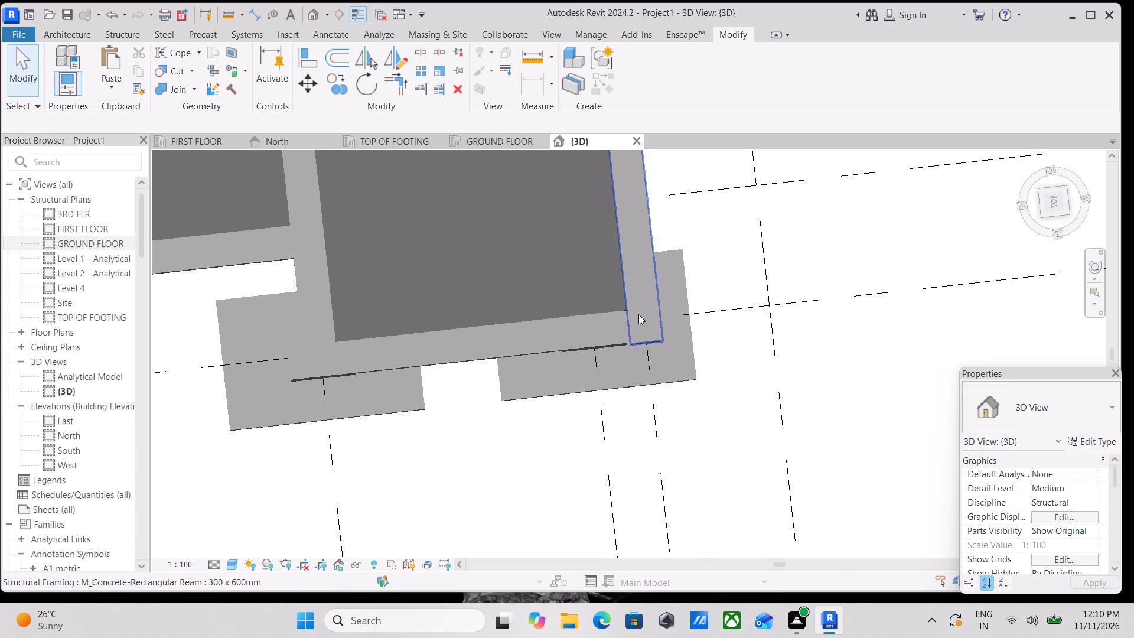
pyautogui.moveTo(638, 307); pyautogui.dragTo(650, 386, button='middle')
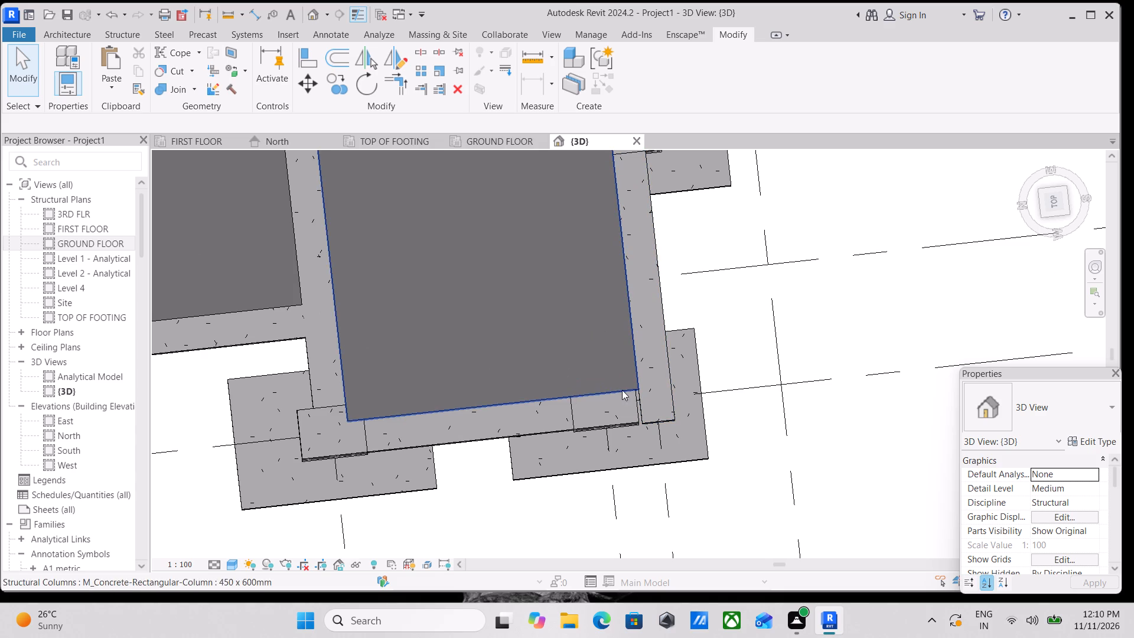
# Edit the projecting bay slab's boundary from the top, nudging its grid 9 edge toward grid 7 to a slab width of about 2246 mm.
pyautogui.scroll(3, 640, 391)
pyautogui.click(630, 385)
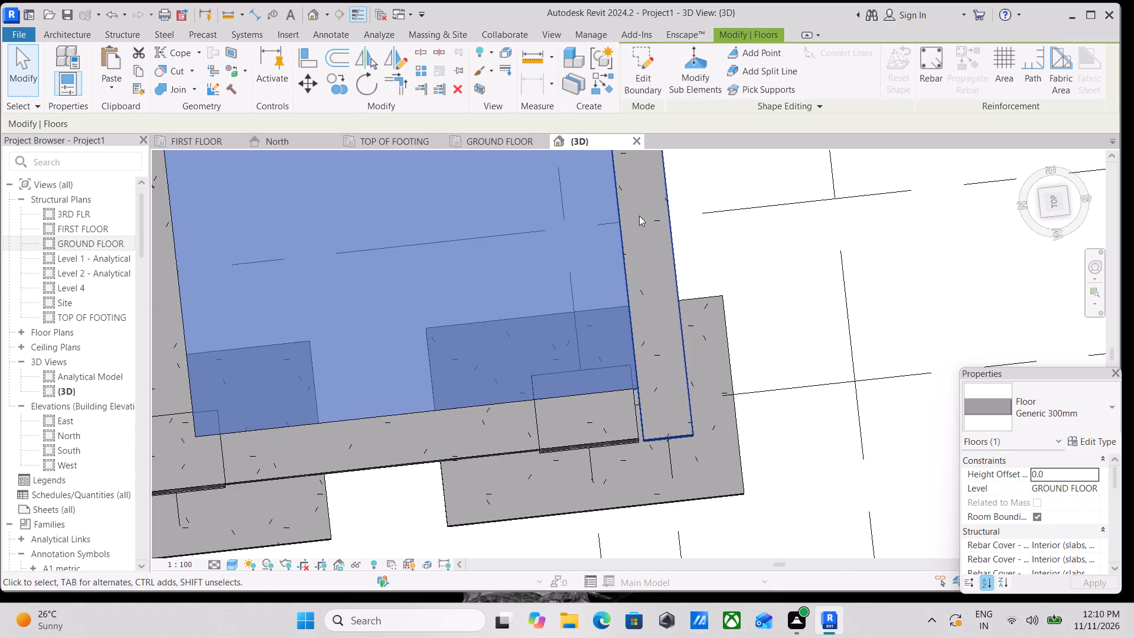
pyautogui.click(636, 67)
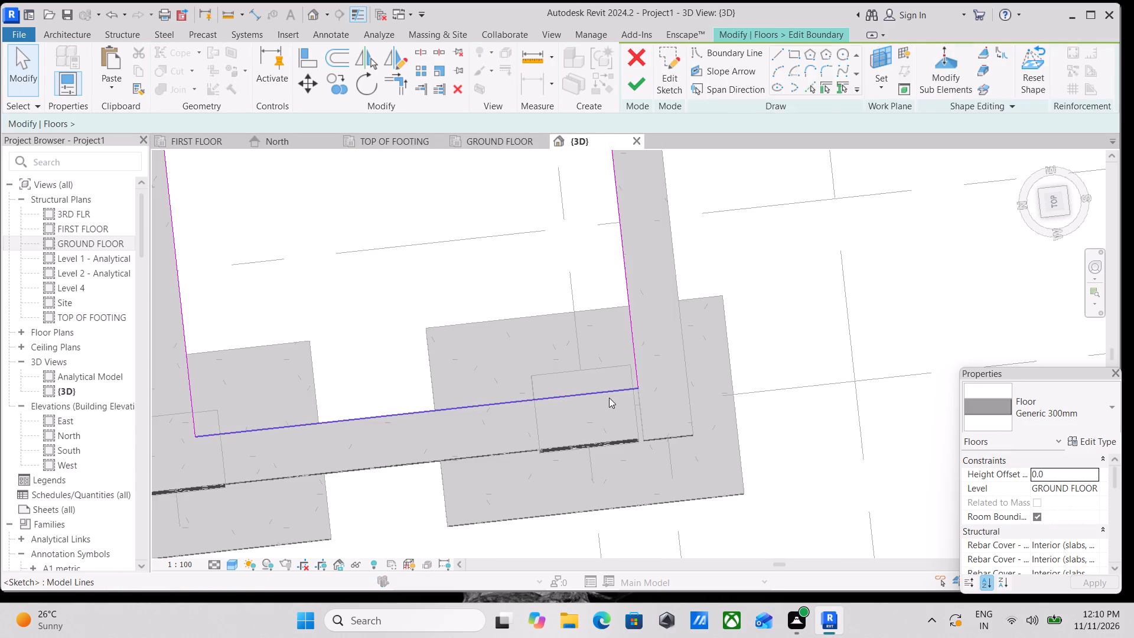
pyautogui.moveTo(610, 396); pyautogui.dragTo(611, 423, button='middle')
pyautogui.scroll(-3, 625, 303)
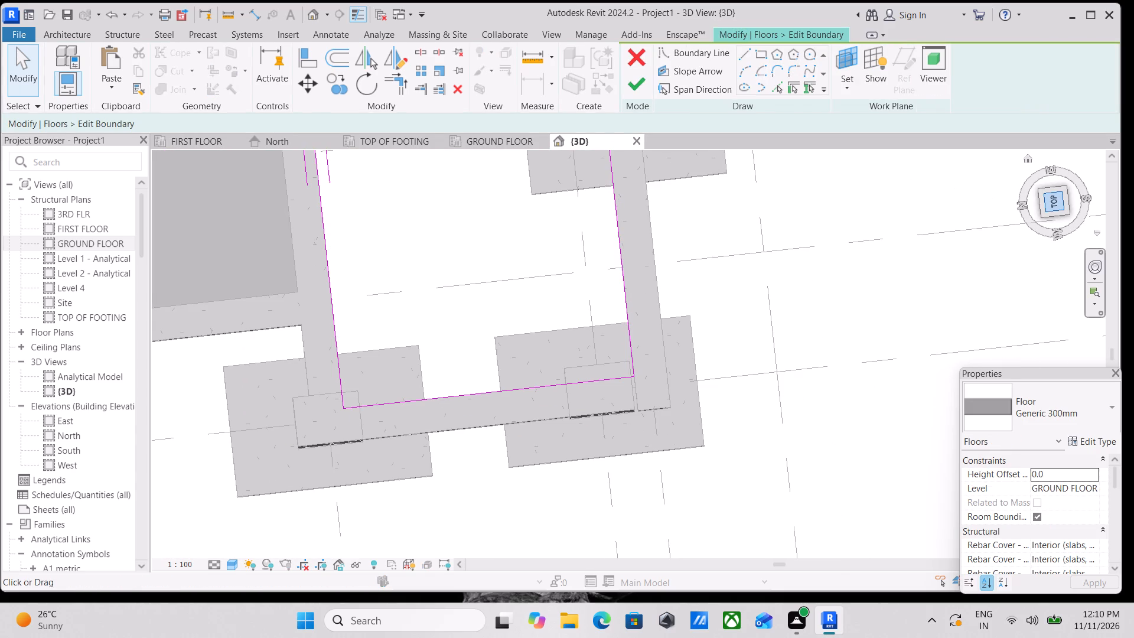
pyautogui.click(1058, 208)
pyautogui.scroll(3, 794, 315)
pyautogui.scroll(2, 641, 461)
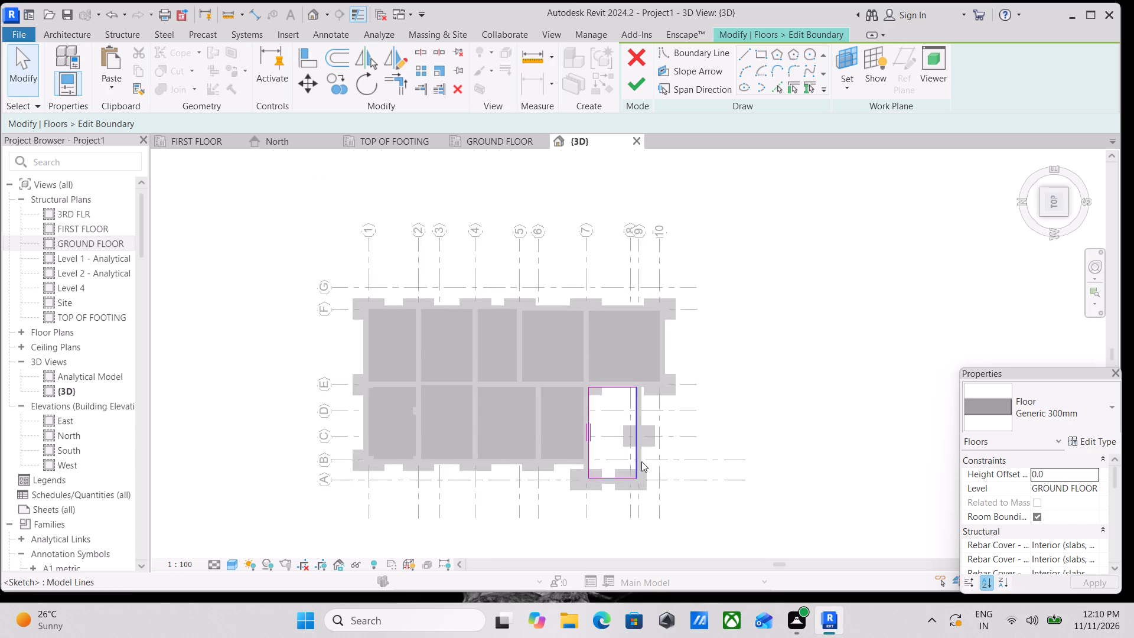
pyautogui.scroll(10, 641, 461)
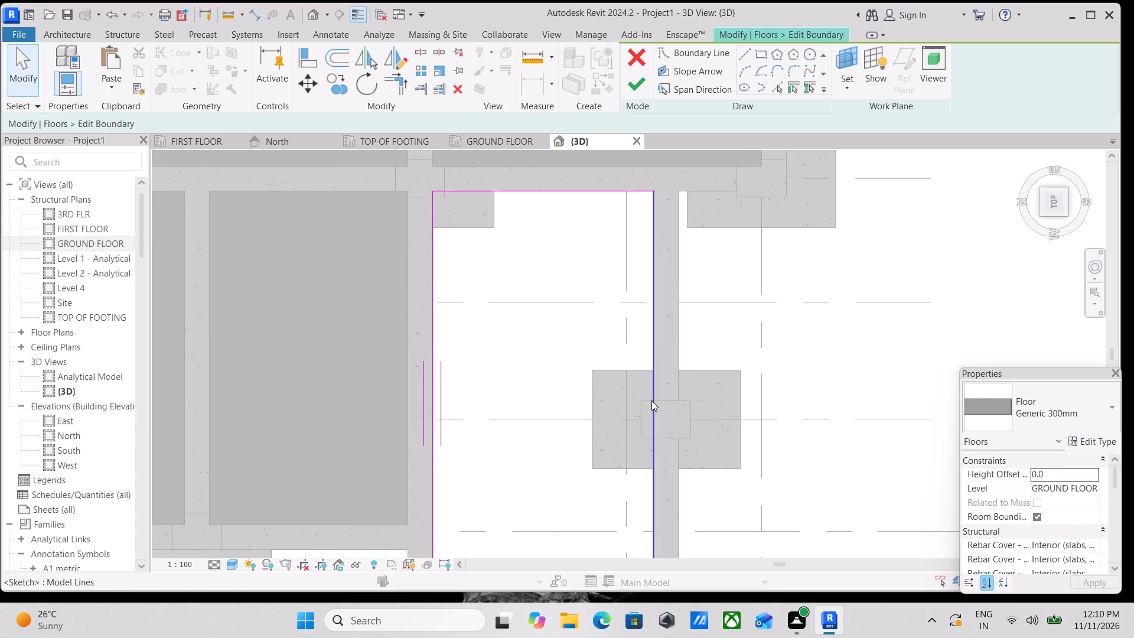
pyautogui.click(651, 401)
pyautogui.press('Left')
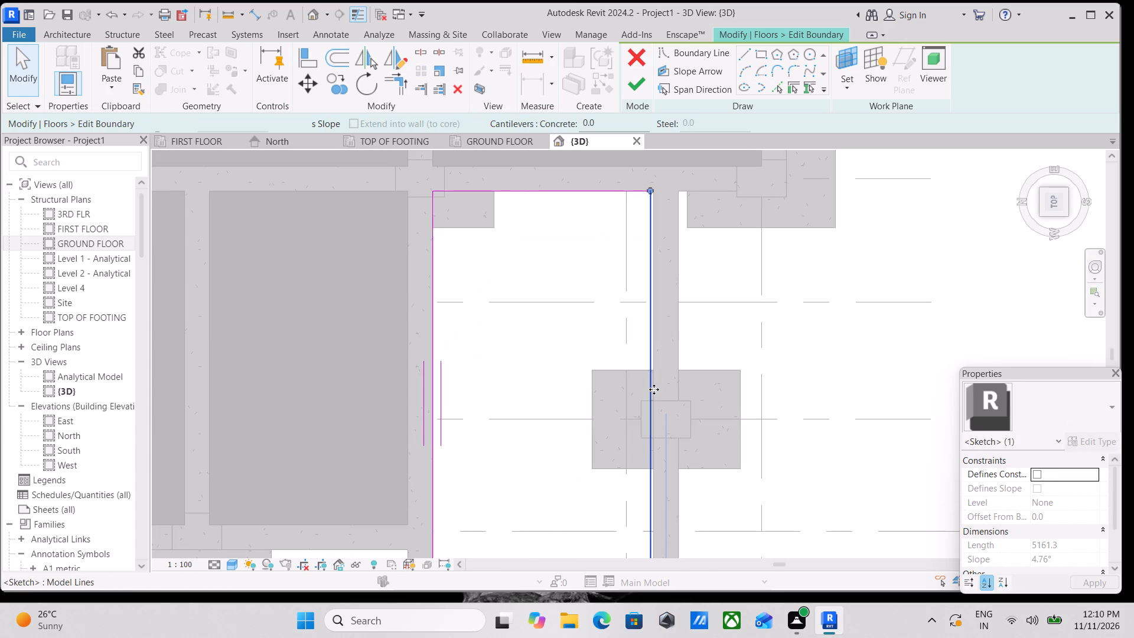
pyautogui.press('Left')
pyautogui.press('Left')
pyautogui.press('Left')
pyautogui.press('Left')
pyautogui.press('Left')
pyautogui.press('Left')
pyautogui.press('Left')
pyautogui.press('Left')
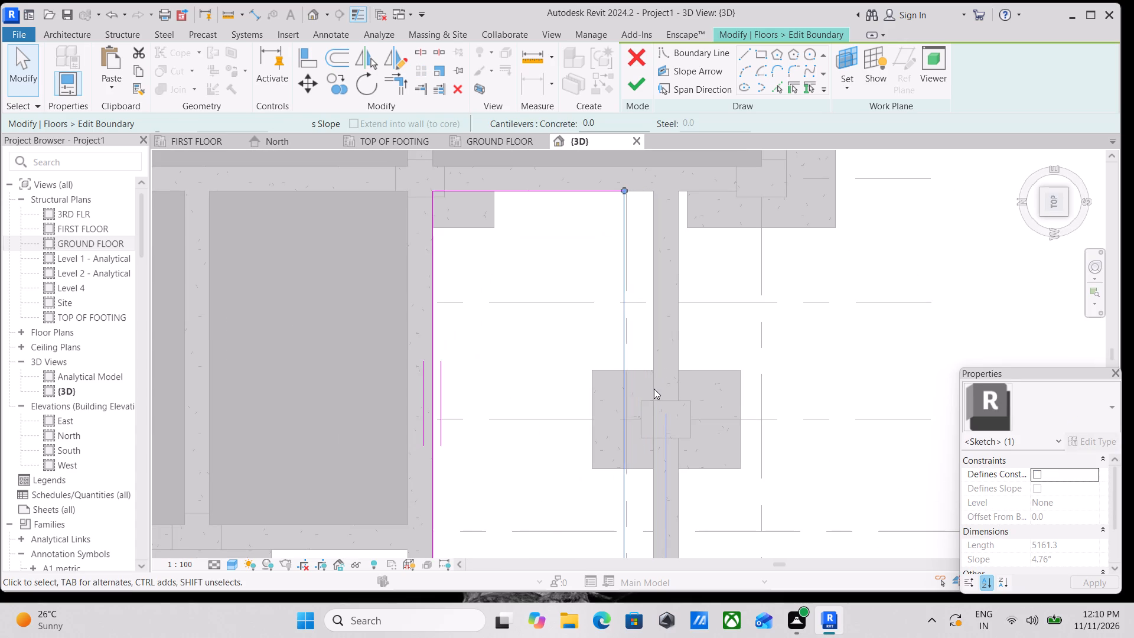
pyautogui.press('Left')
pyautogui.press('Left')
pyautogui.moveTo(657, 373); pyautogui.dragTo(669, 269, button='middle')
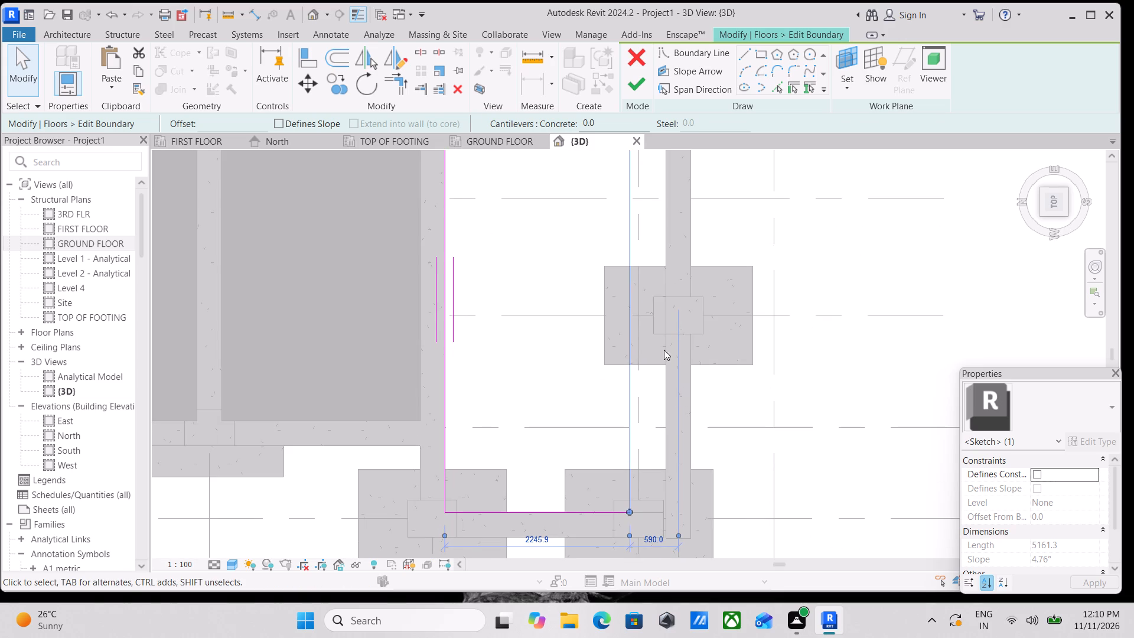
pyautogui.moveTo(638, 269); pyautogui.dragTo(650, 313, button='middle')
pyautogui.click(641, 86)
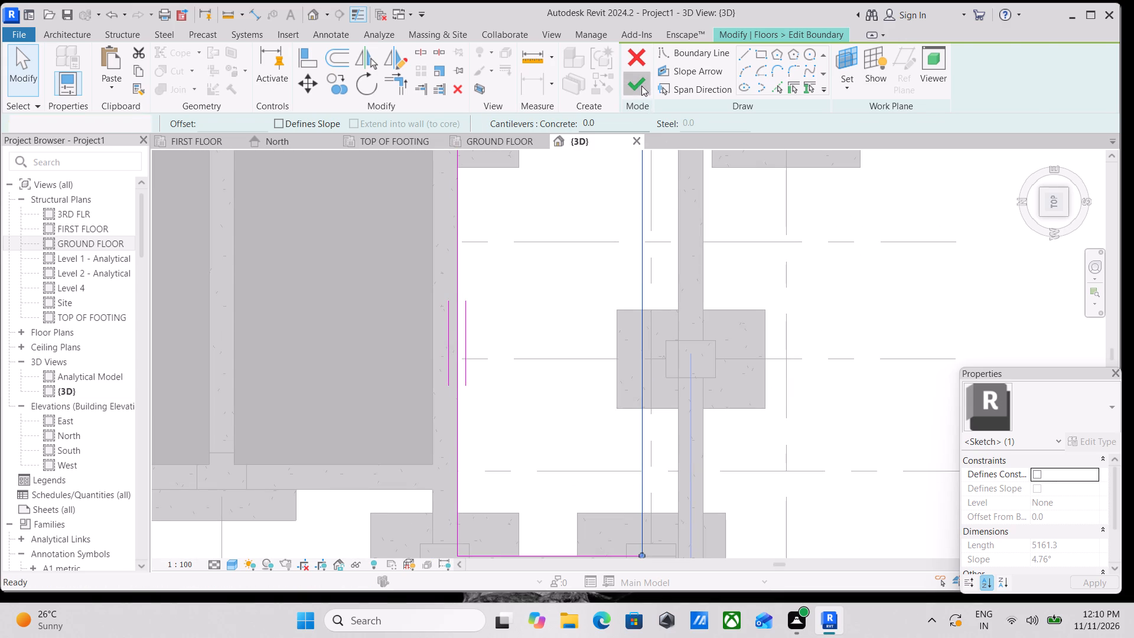
# Move the 300 x 600 mm edge beam between grids C and A 30 mm toward grid 7, against the corner column's face.
pyautogui.scroll(-1, 693, 285)
pyautogui.moveTo(693, 285); pyautogui.dragTo(687, 225, button='middle')
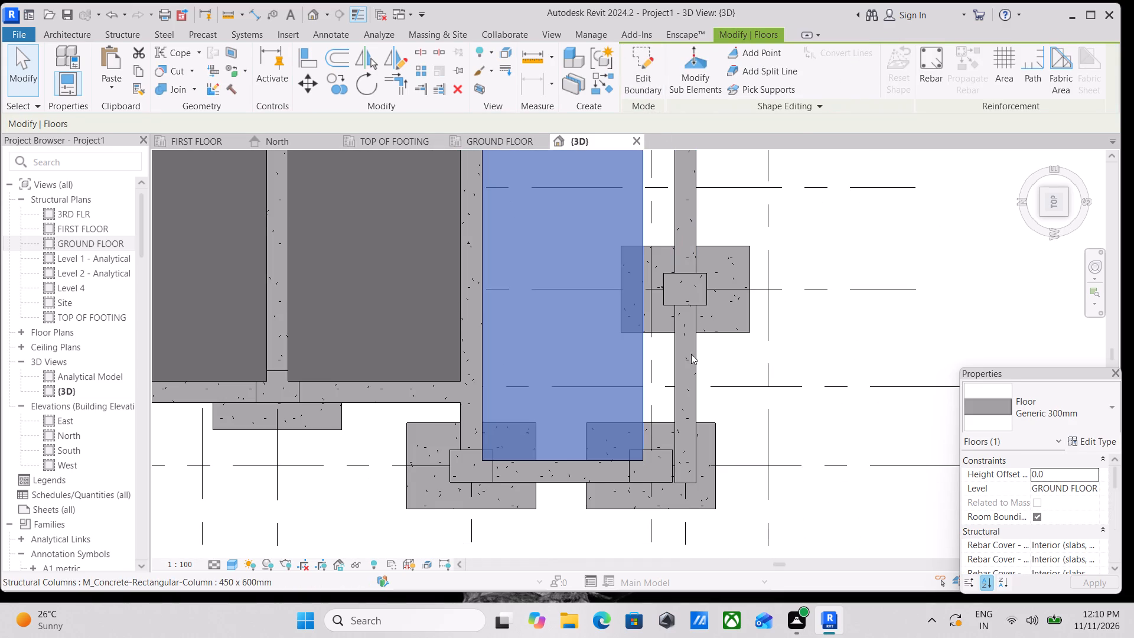
pyautogui.click(691, 354)
pyautogui.scroll(1, 690, 353)
pyautogui.scroll(3, 648, 390)
pyautogui.moveTo(654, 380); pyautogui.dragTo(687, 269, button='middle')
pyautogui.scroll(1, 665, 354)
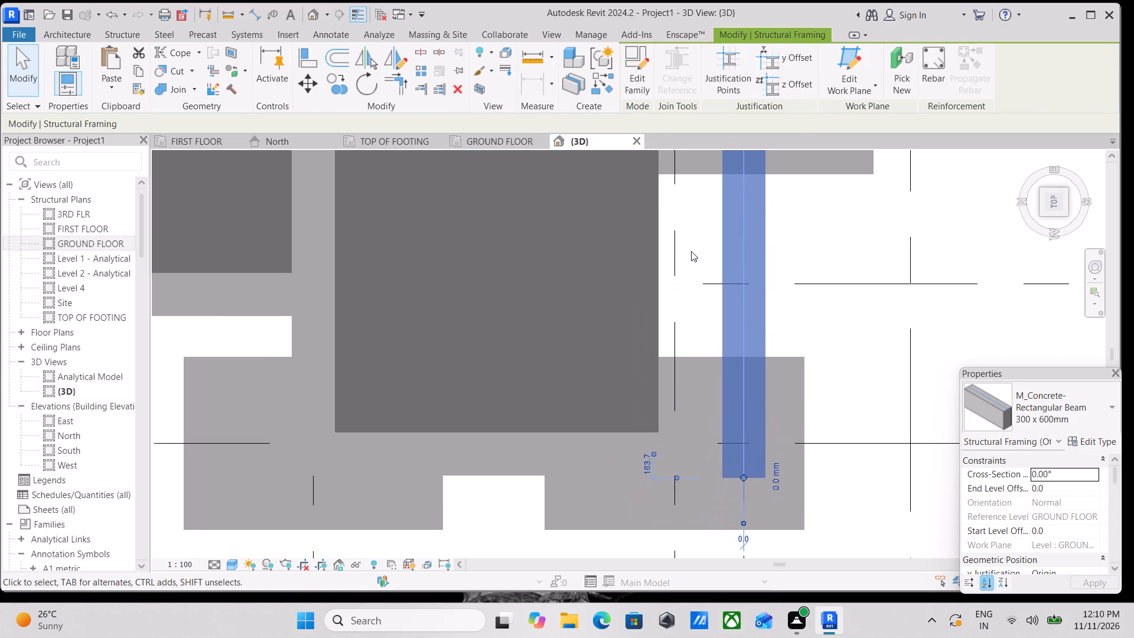
pyautogui.scroll(1, 767, 445)
pyautogui.moveTo(767, 443); pyautogui.dragTo(779, 360, button='middle')
pyautogui.scroll(2, 757, 409)
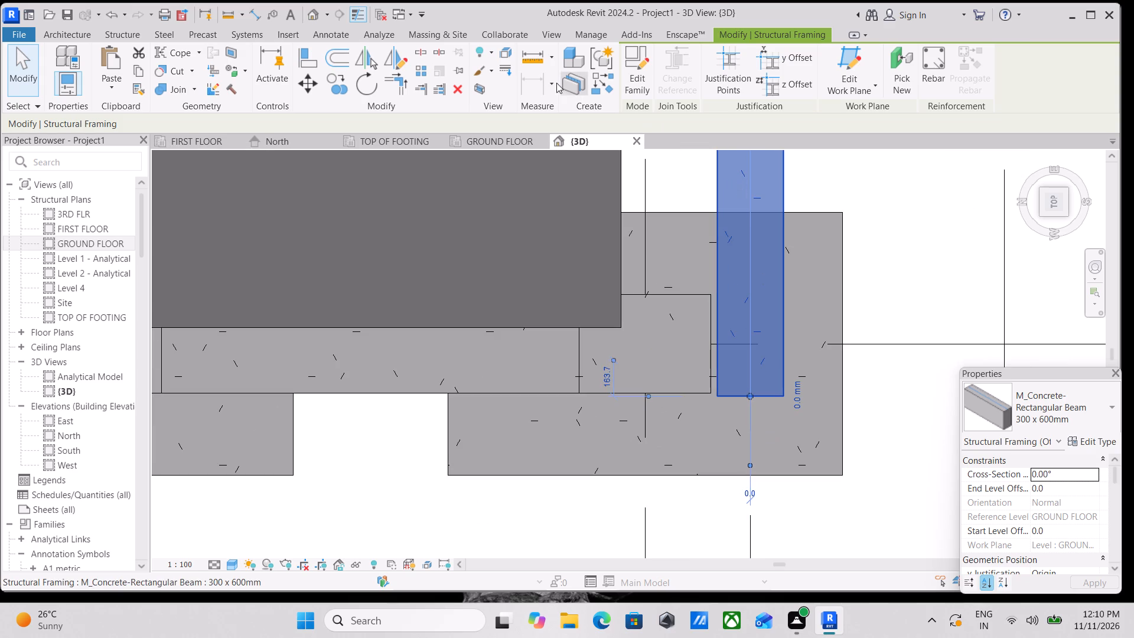
pyautogui.click(301, 87)
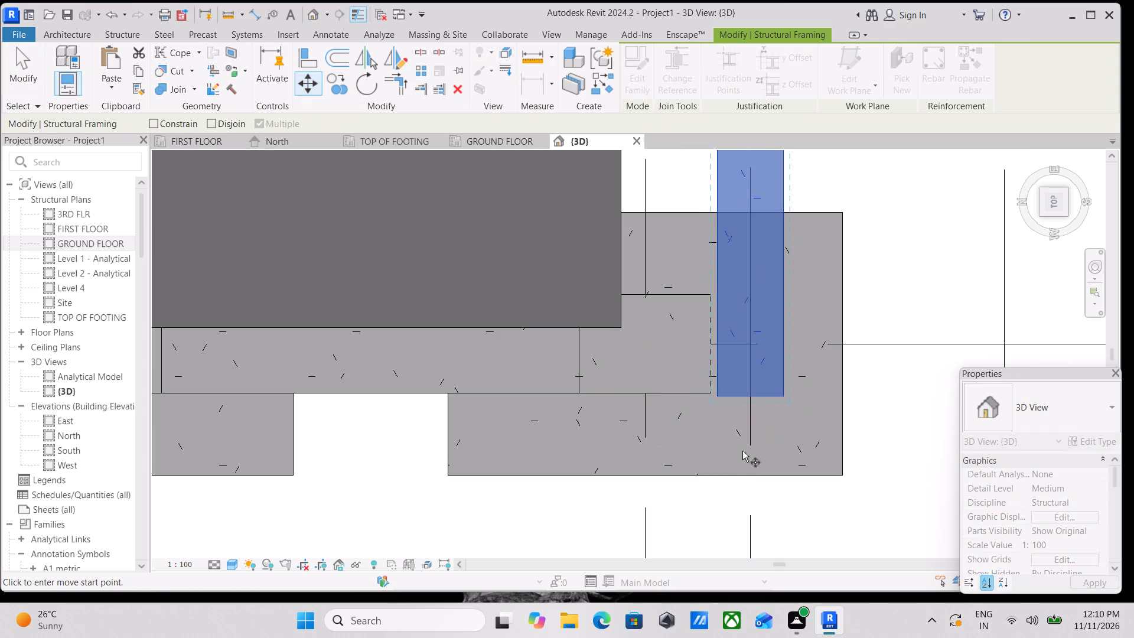
pyautogui.scroll(3, 742, 451)
pyautogui.scroll(2, 724, 369)
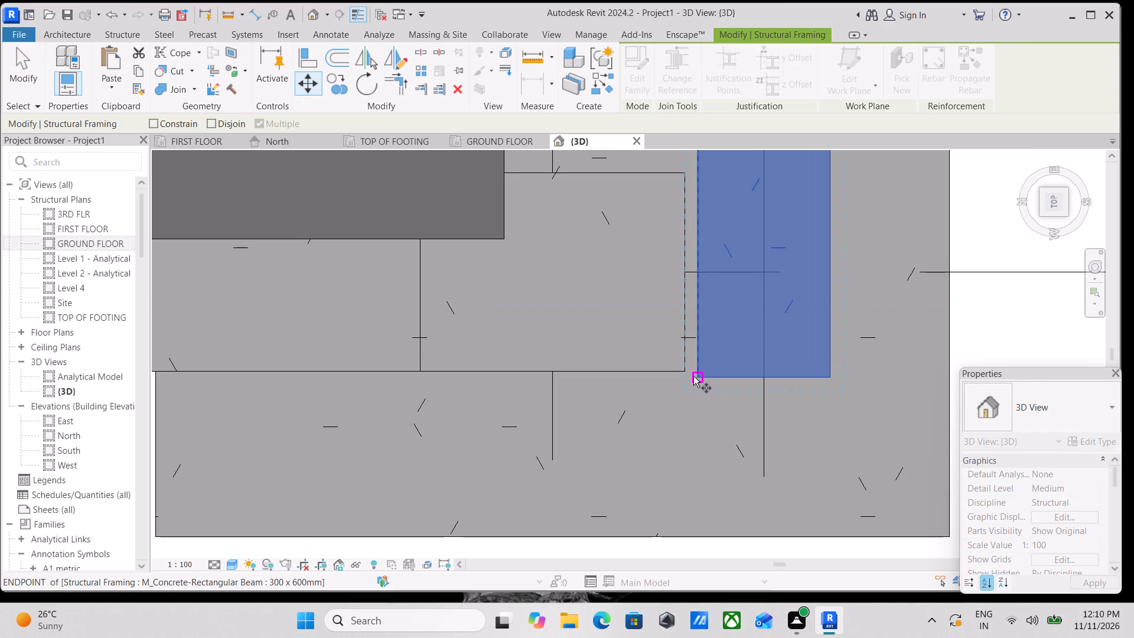
pyautogui.scroll(2, 689, 361)
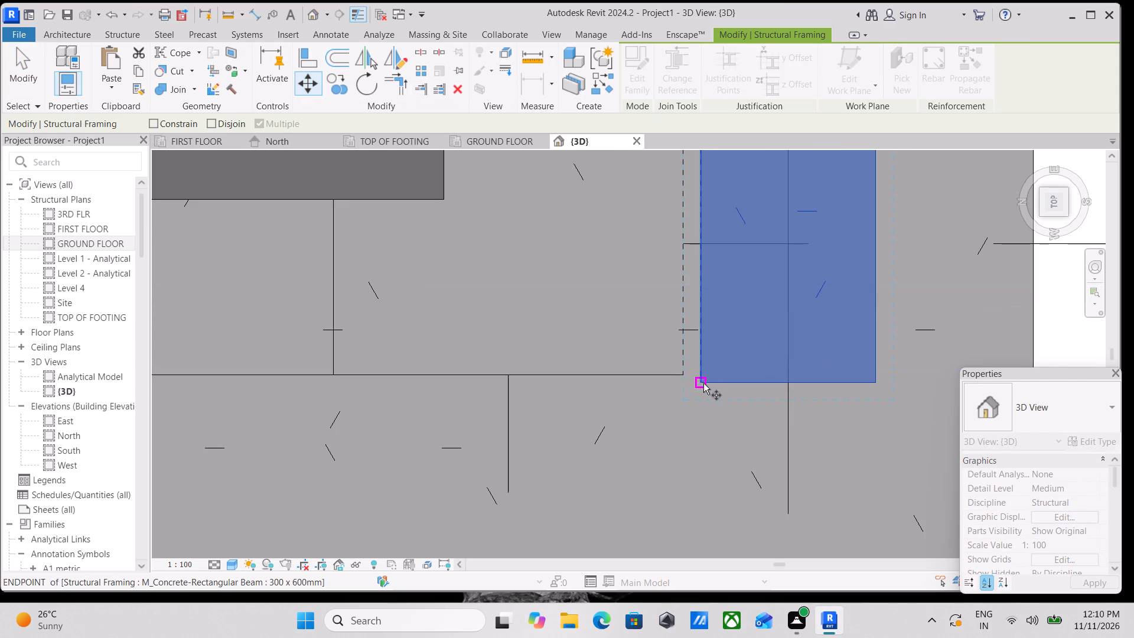
pyautogui.click(701, 364)
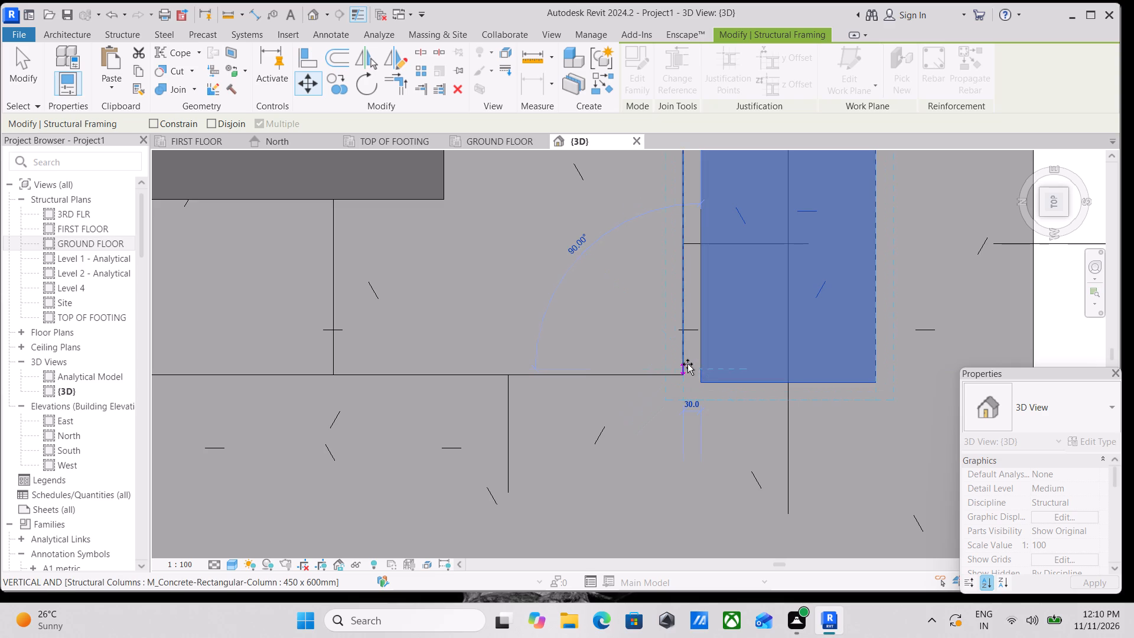
pyautogui.click(686, 365)
# Edit the projecting bay slab's boundary, moving its grid 8 side edge outward to the inner face of the edge beam between grids E and C.
pyautogui.scroll(-5, 723, 359)
pyautogui.moveTo(744, 353); pyautogui.dragTo(736, 408, button='middle')
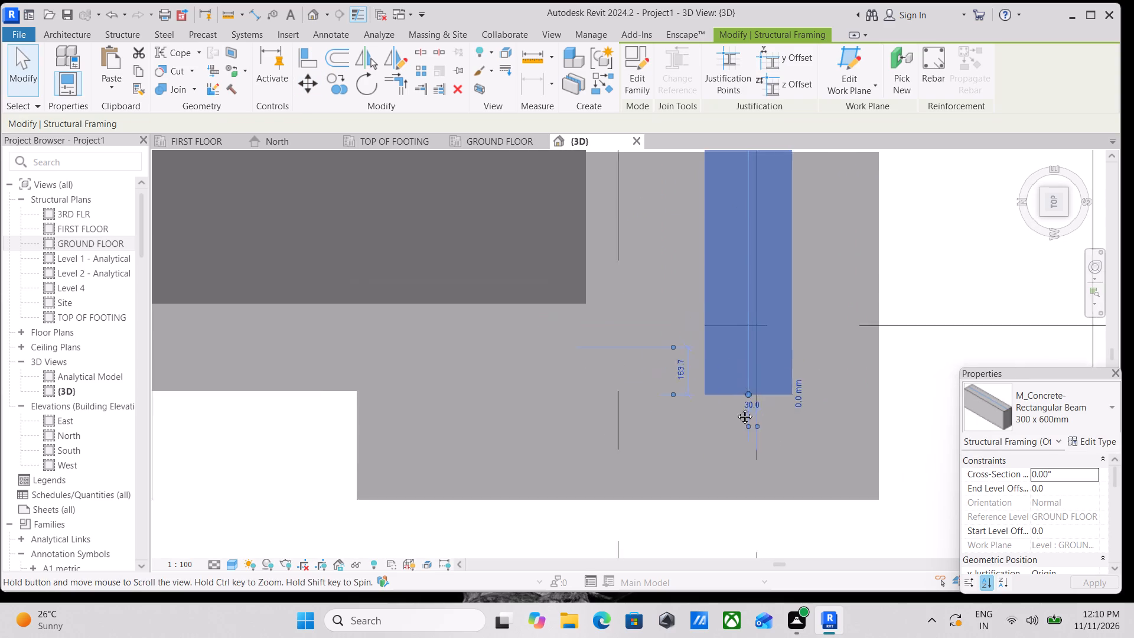
pyautogui.moveTo(736, 408); pyautogui.dragTo(733, 432, button='middle')
pyautogui.scroll(-3, 741, 297)
pyautogui.moveTo(741, 297); pyautogui.dragTo(738, 403, button='middle')
pyautogui.scroll(-4, 729, 336)
pyautogui.moveTo(729, 336); pyautogui.dragTo(731, 452, button='middle')
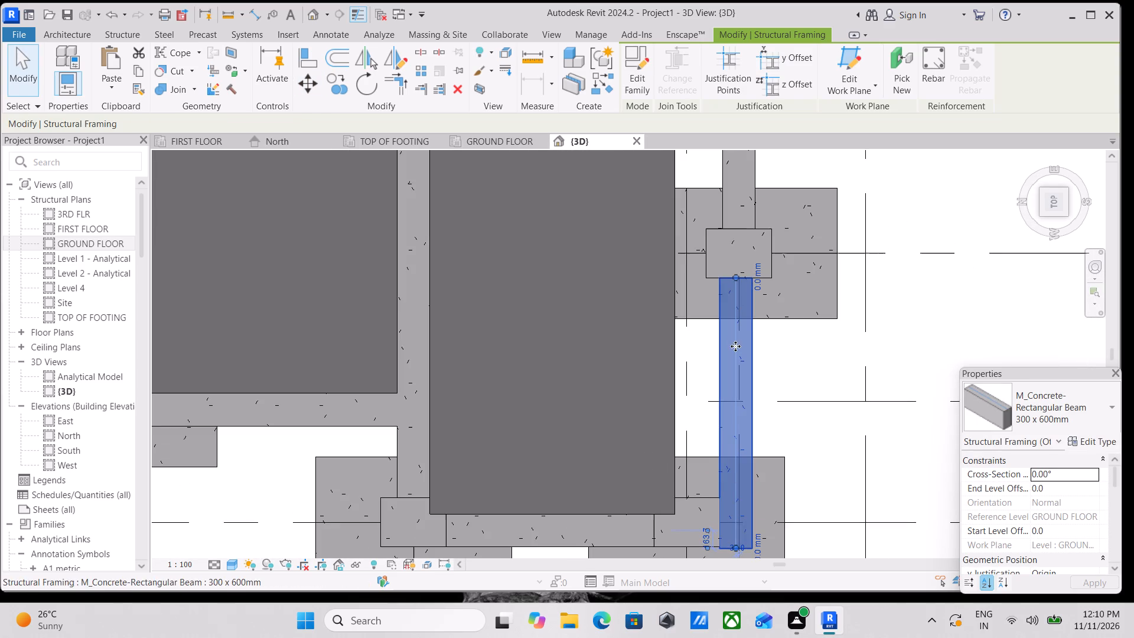
pyautogui.scroll(3, 724, 271)
pyautogui.moveTo(719, 274); pyautogui.dragTo(741, 353, button='middle')
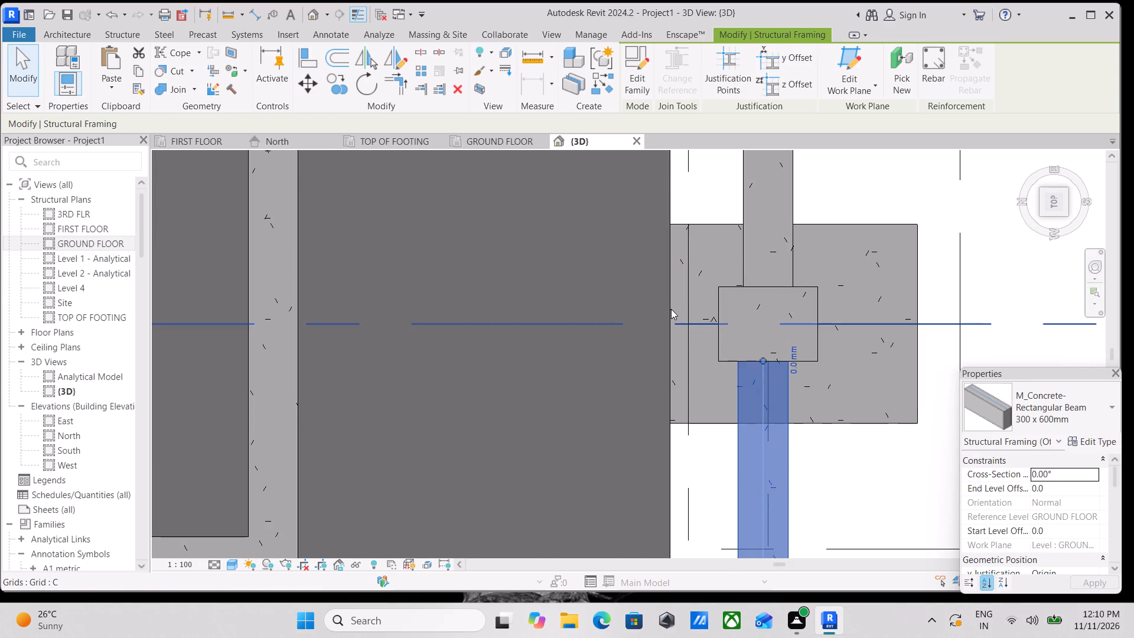
pyautogui.click(670, 310)
pyautogui.scroll(-3, 670, 310)
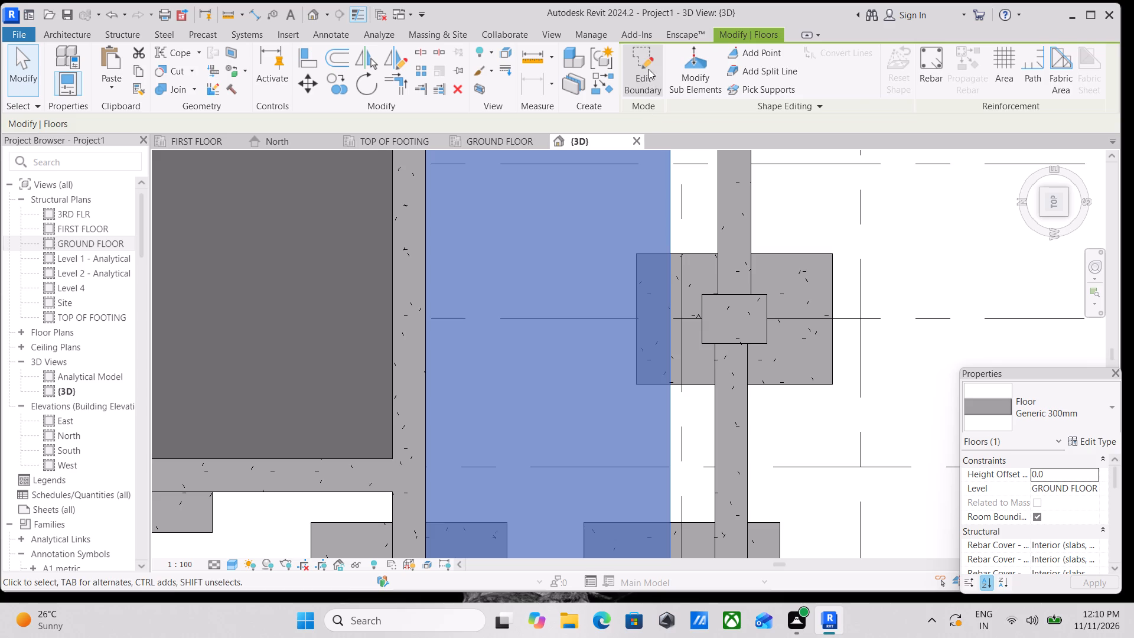
pyautogui.click(649, 69)
pyautogui.scroll(1, 685, 385)
pyautogui.scroll(-1, 677, 374)
pyautogui.moveTo(677, 374); pyautogui.dragTo(675, 397, button='middle')
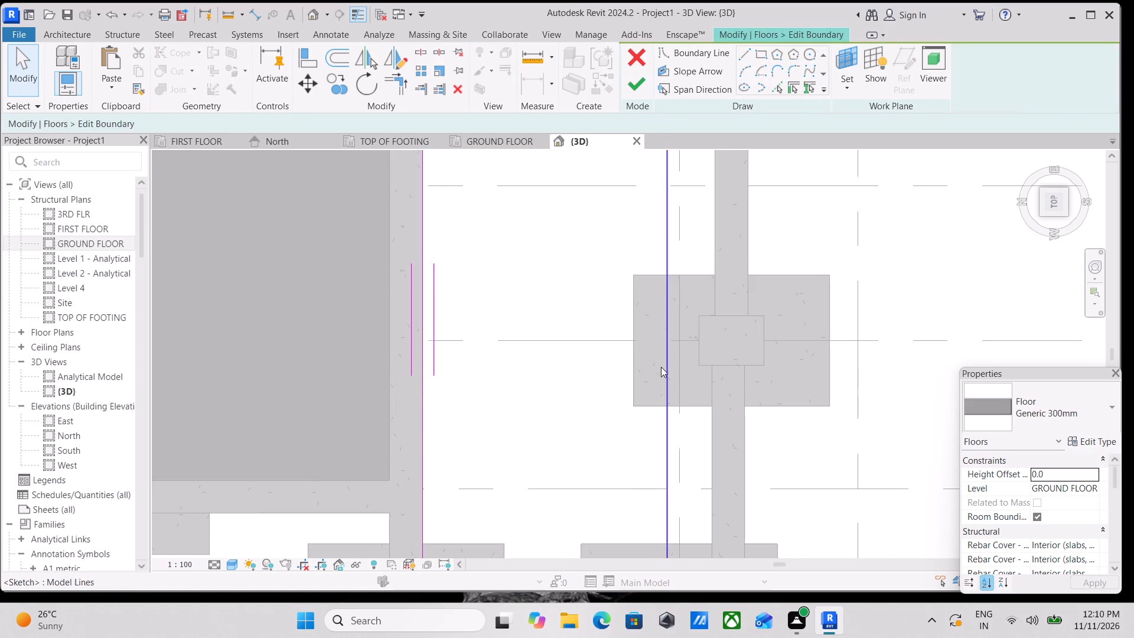
pyautogui.click(663, 362)
pyautogui.scroll(-2, 690, 339)
pyautogui.moveTo(690, 339); pyautogui.dragTo(687, 393, button='middle')
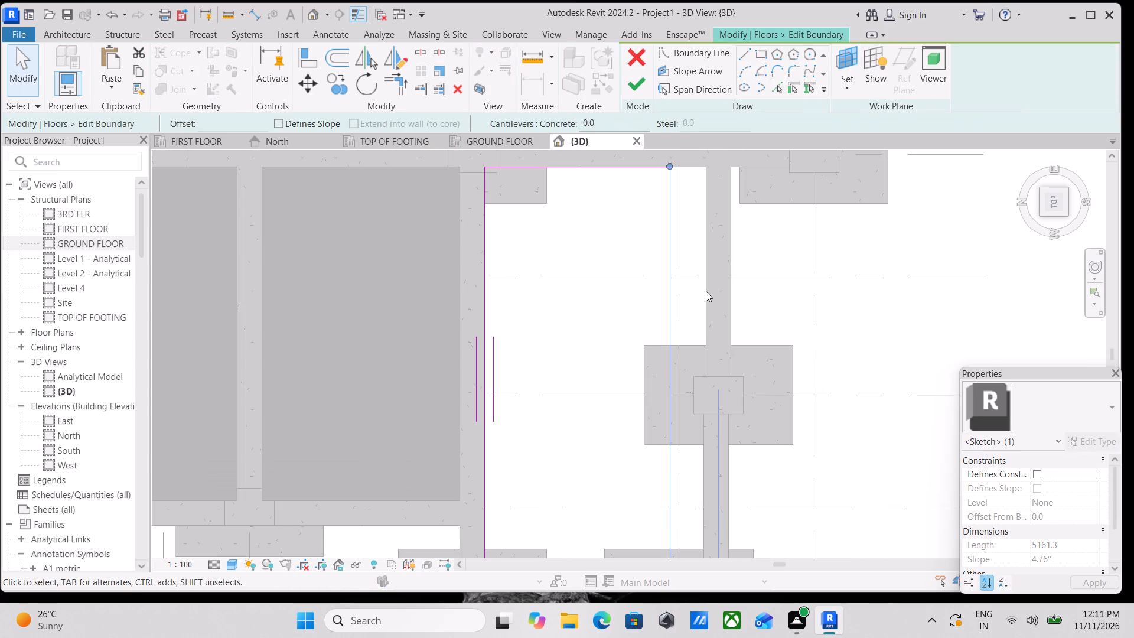
pyautogui.scroll(-1, 706, 291)
pyautogui.moveTo(706, 291); pyautogui.dragTo(706, 366, button='middle')
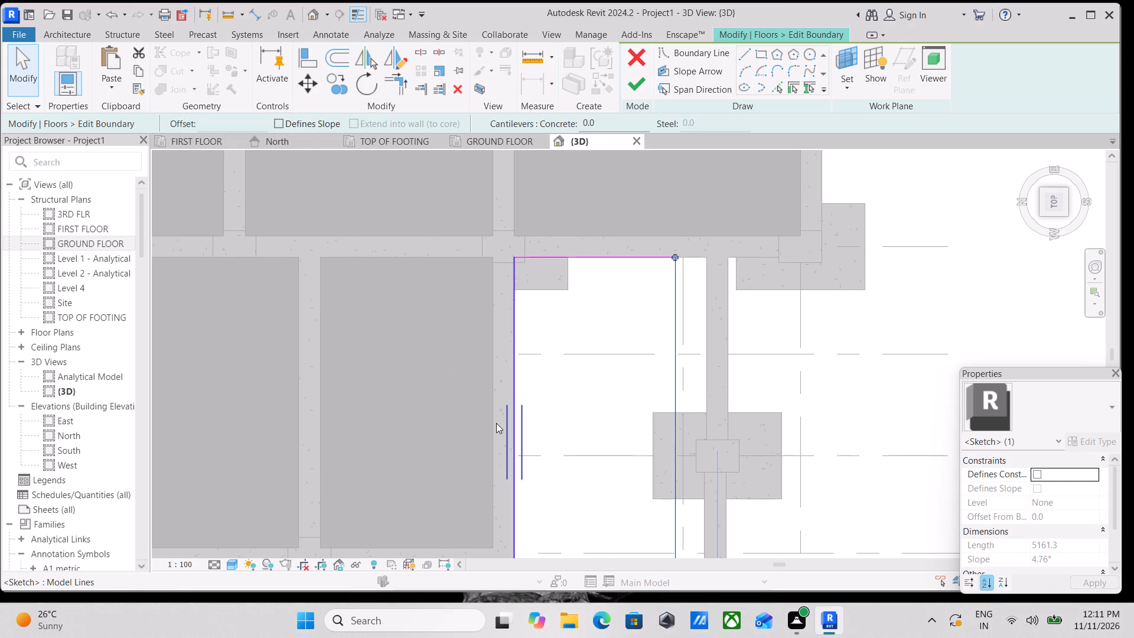
pyautogui.moveTo(604, 402); pyautogui.dragTo(511, 347, button='middle')
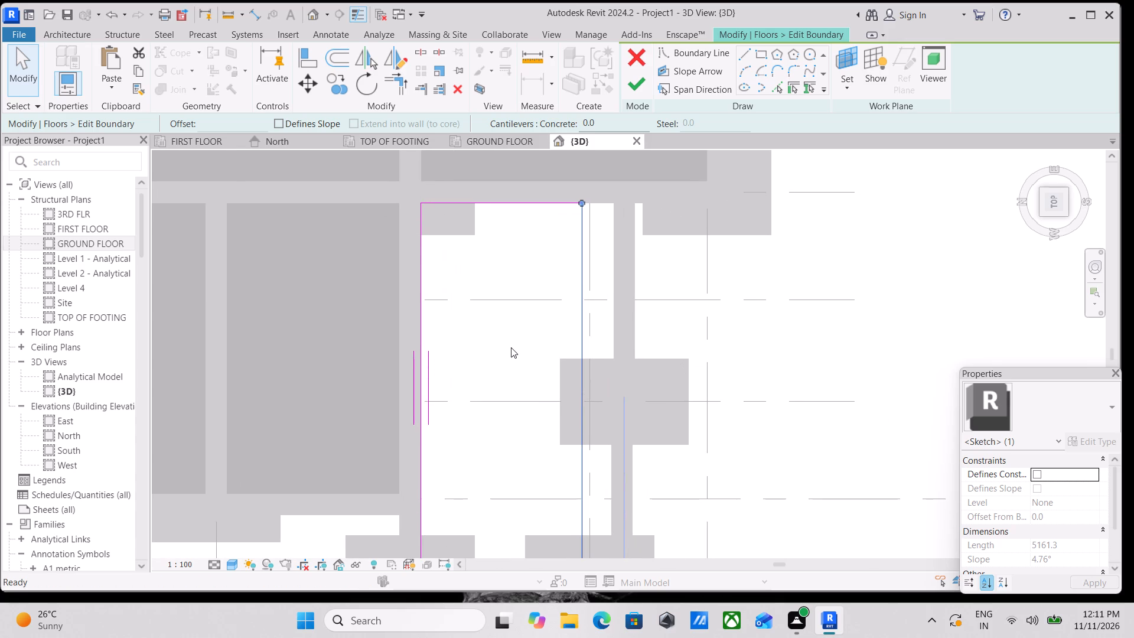
pyautogui.click(71, 32)
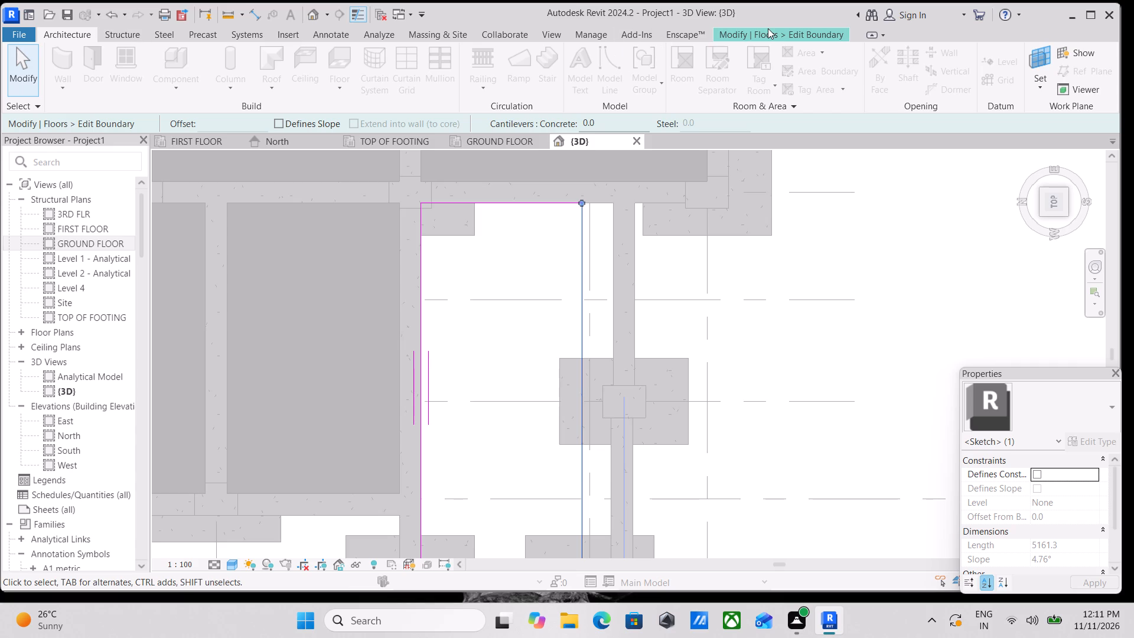
pyautogui.click(768, 28)
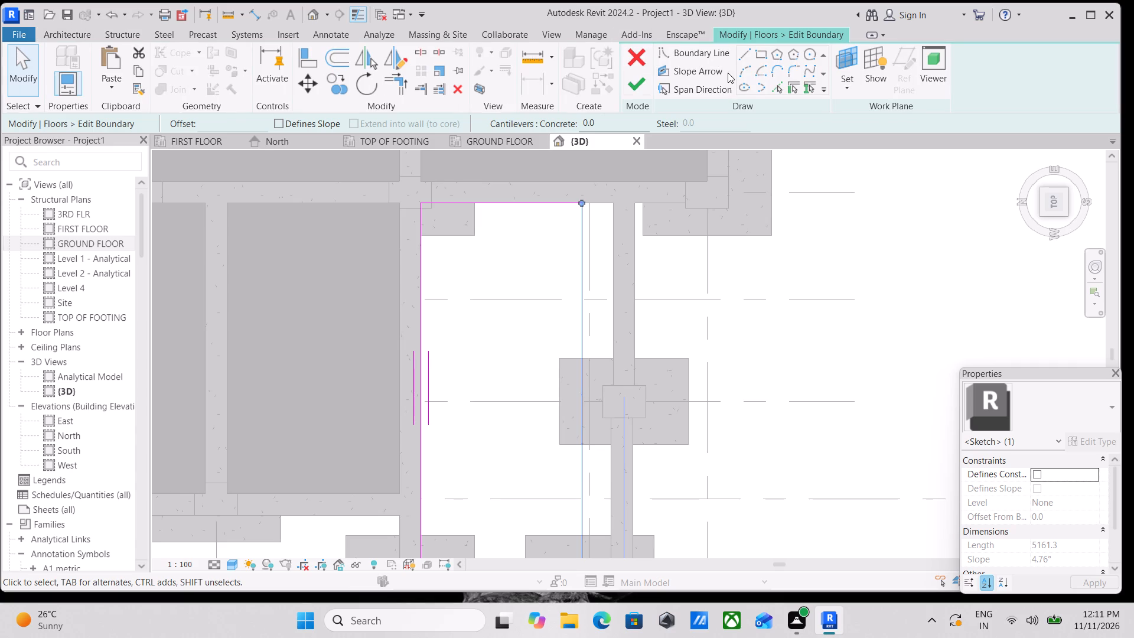
pyautogui.scroll(3, 599, 318)
pyautogui.scroll(-2, 584, 276)
pyautogui.moveTo(584, 276); pyautogui.dragTo(601, 318, button='middle')
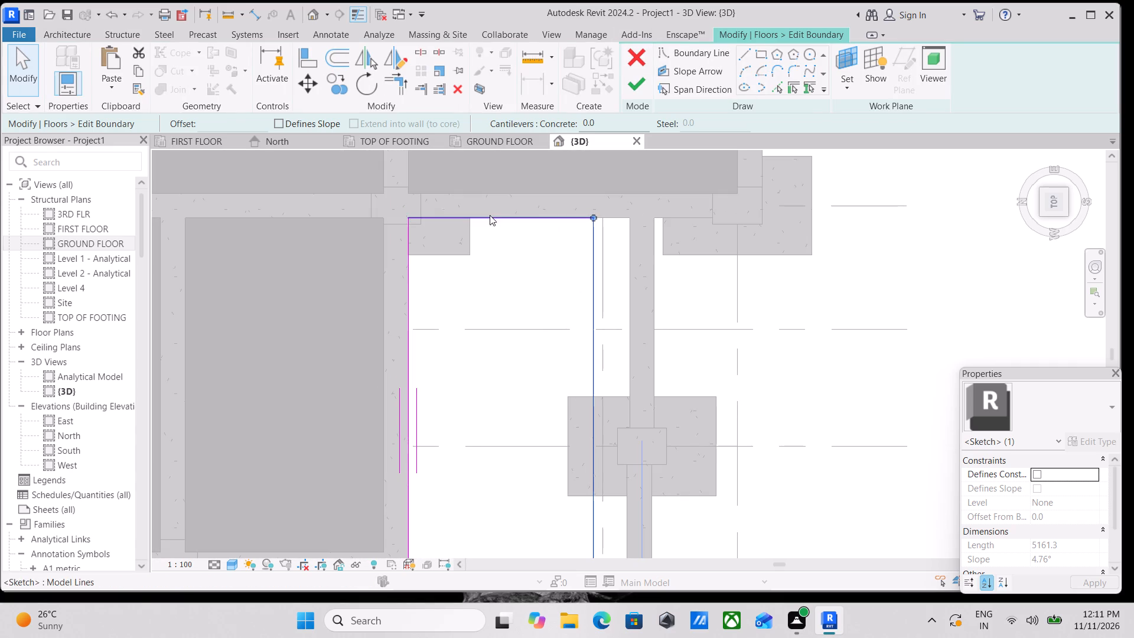
pyautogui.click(304, 81)
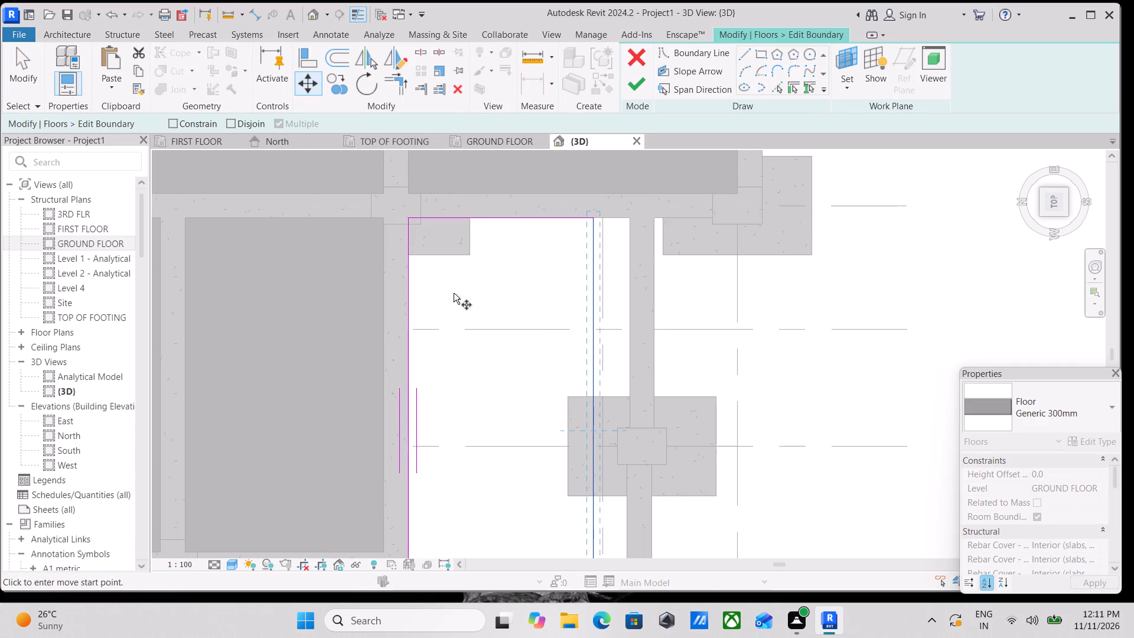
pyautogui.scroll(5, 566, 442)
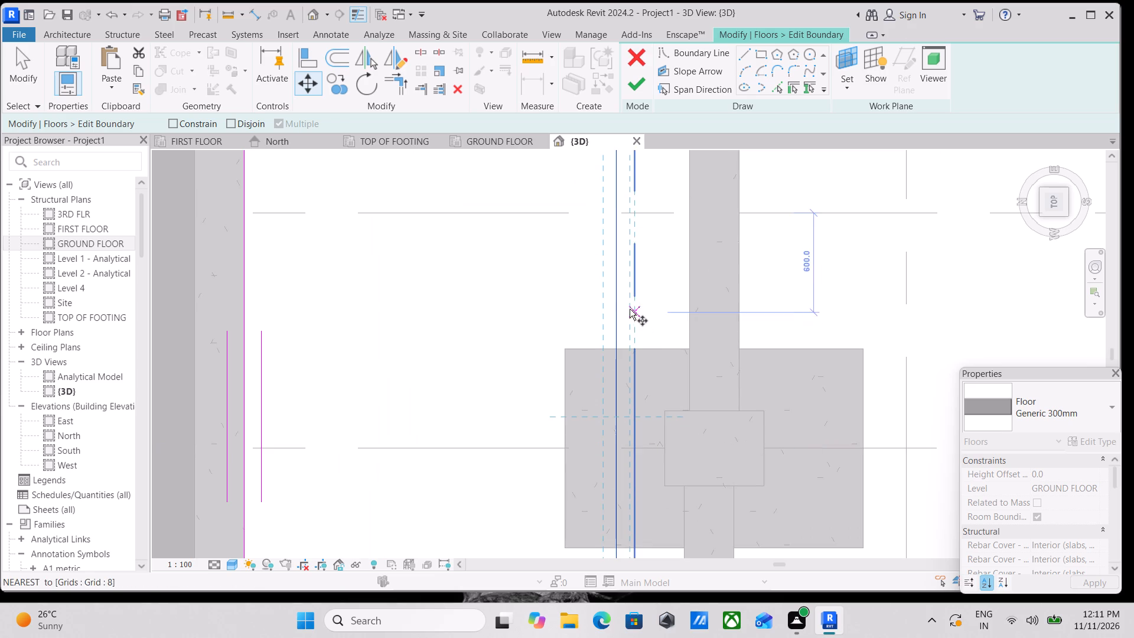
pyautogui.click(611, 298)
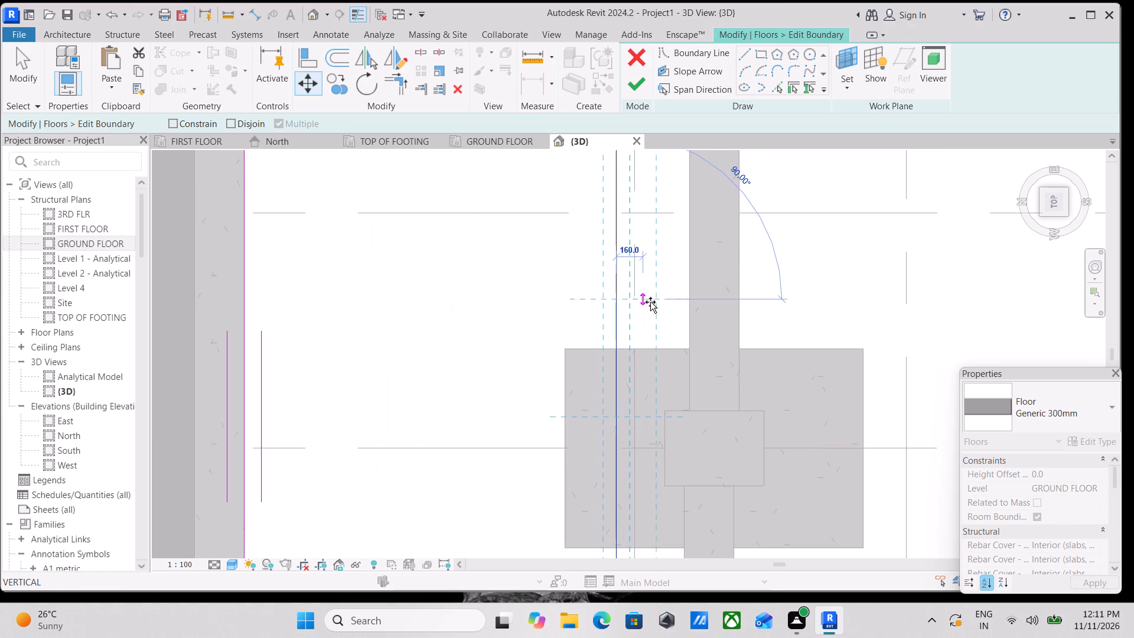
pyautogui.click(684, 304)
pyautogui.scroll(-4, 684, 304)
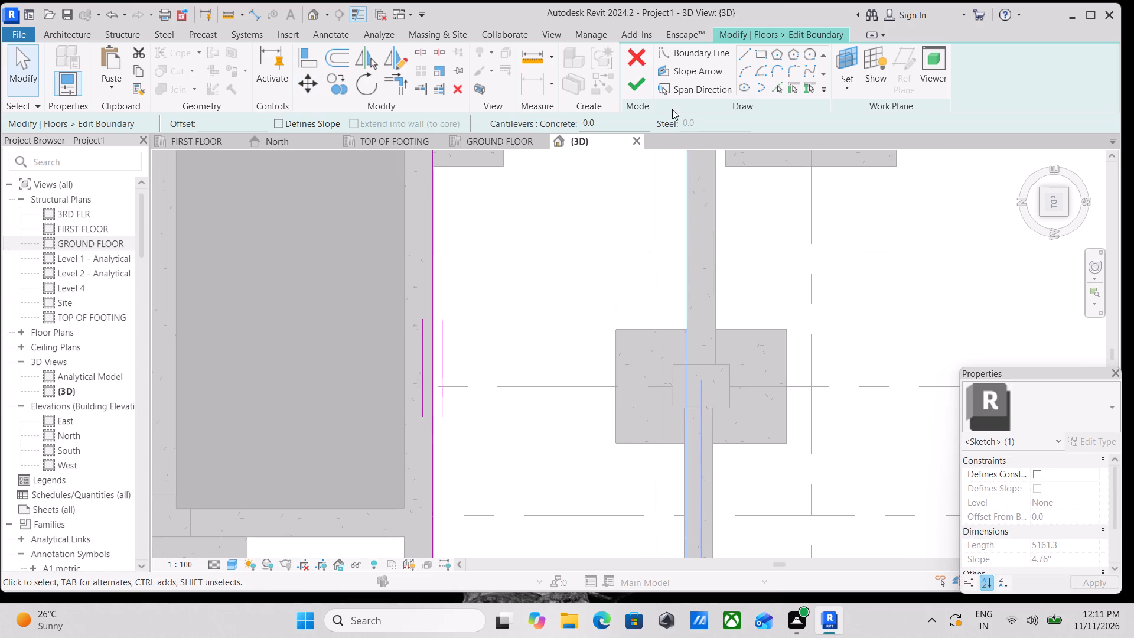
pyautogui.click(642, 86)
pyautogui.scroll(-4, 602, 379)
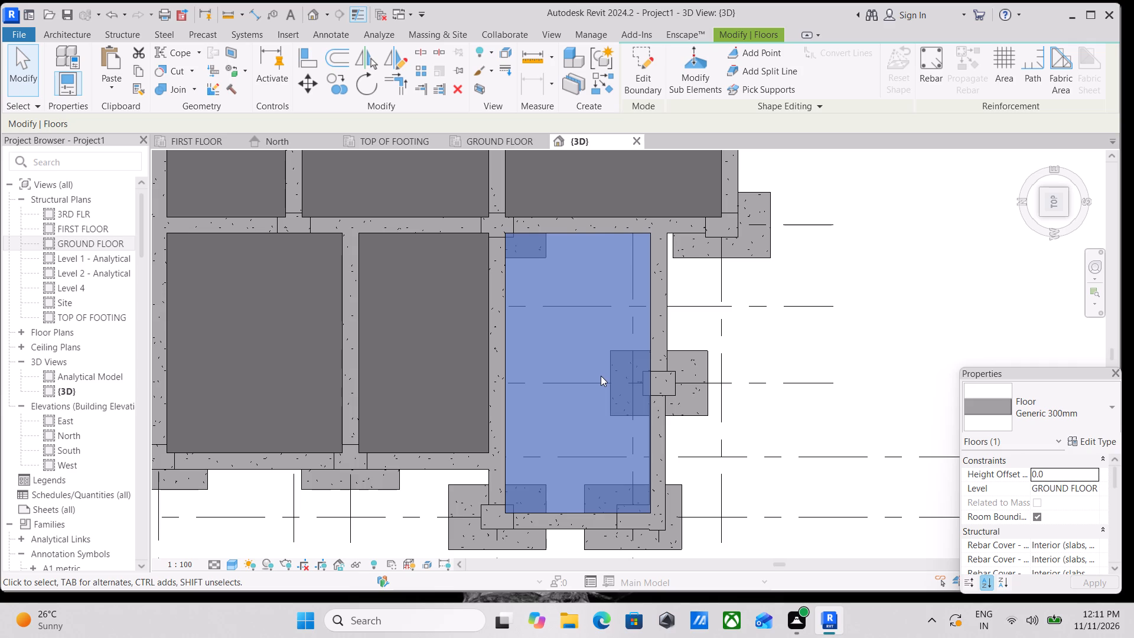
# Examine all the GROUND FLOOR slabs from above, checking their fit against the beams and columns across the grid.
pyautogui.scroll(-3, 654, 350)
pyautogui.moveTo(654, 350); pyautogui.dragTo(646, 425, button='middle')
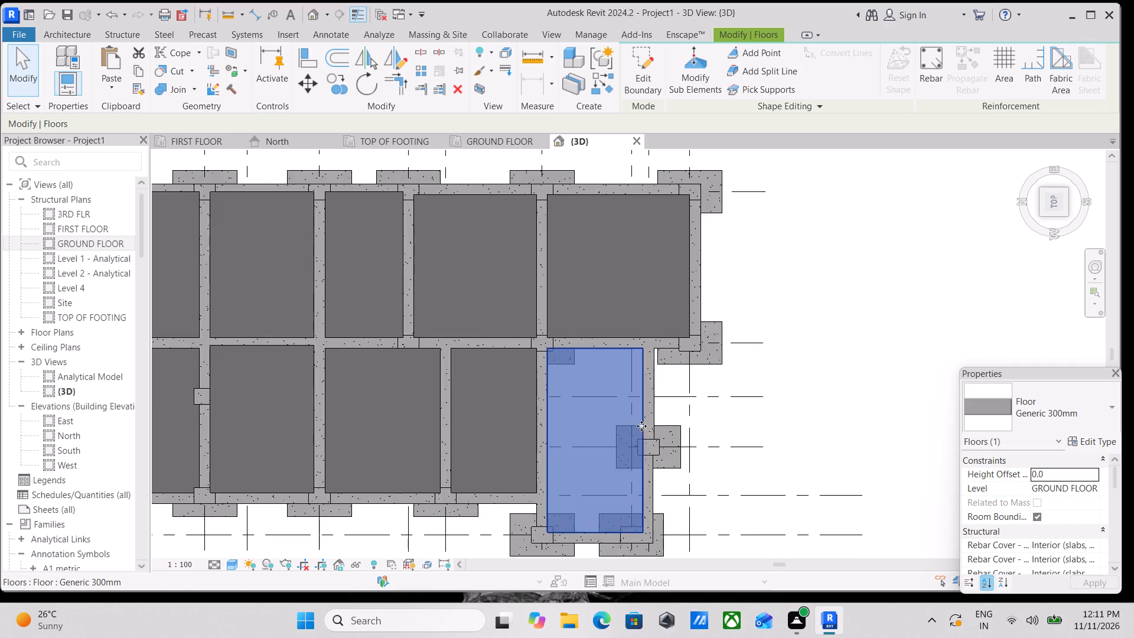
pyautogui.scroll(-1, 641, 426)
pyautogui.scroll(3, 666, 379)
pyautogui.press('Escape')
pyautogui.scroll(3, 680, 349)
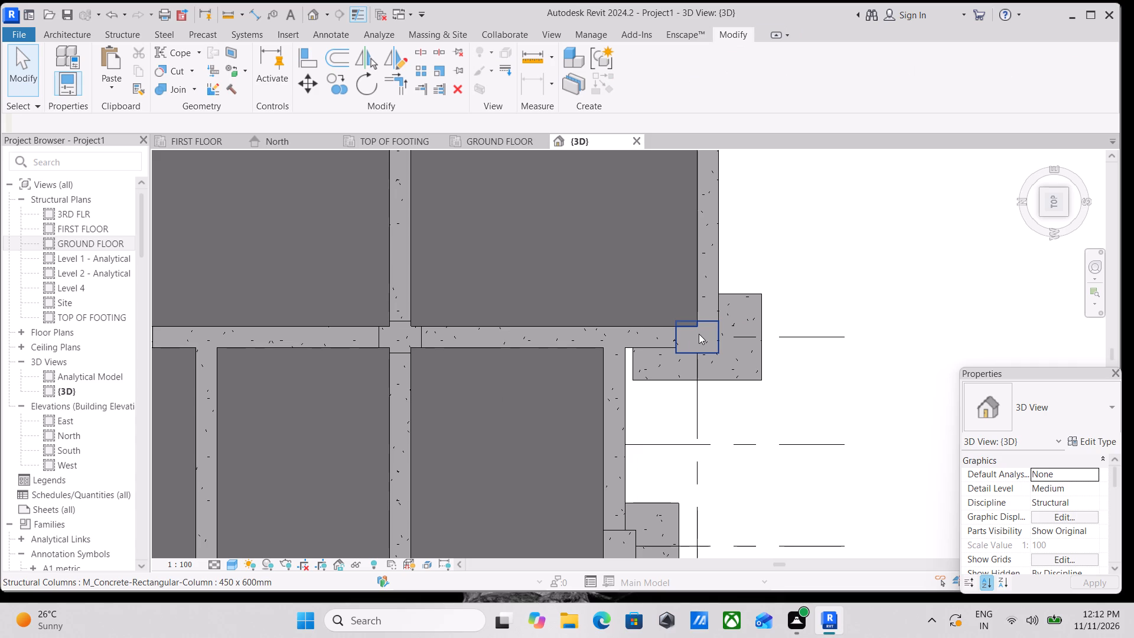
pyautogui.scroll(-4, 454, 384)
pyautogui.moveTo(501, 382); pyautogui.dragTo(656, 308, button='middle')
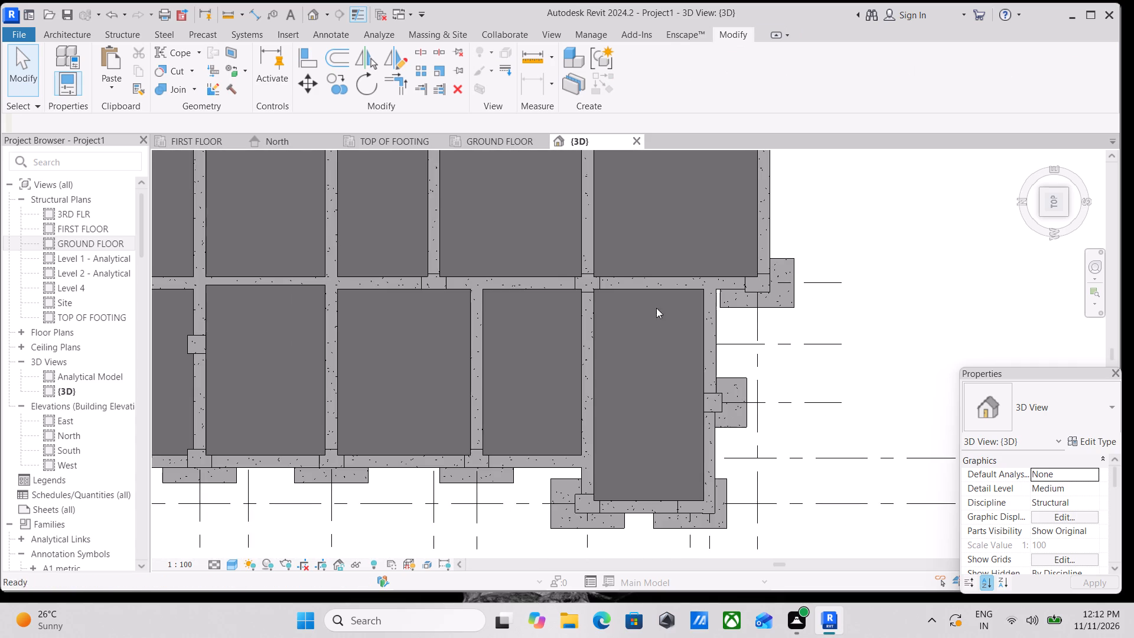
pyautogui.moveTo(638, 341); pyautogui.dragTo(754, 337, button='middle')
pyautogui.moveTo(535, 349); pyautogui.dragTo(704, 383, button='middle')
pyautogui.scroll(-1, 579, 390)
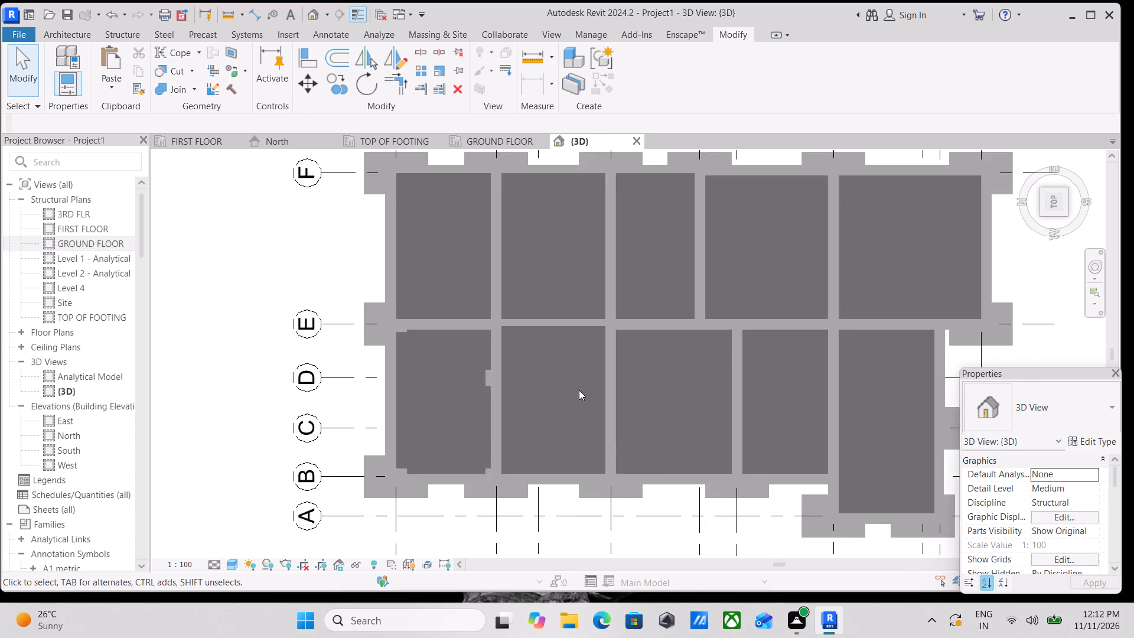
pyautogui.scroll(-1, 579, 390)
pyautogui.moveTo(579, 390); pyautogui.dragTo(571, 414, button='middle')
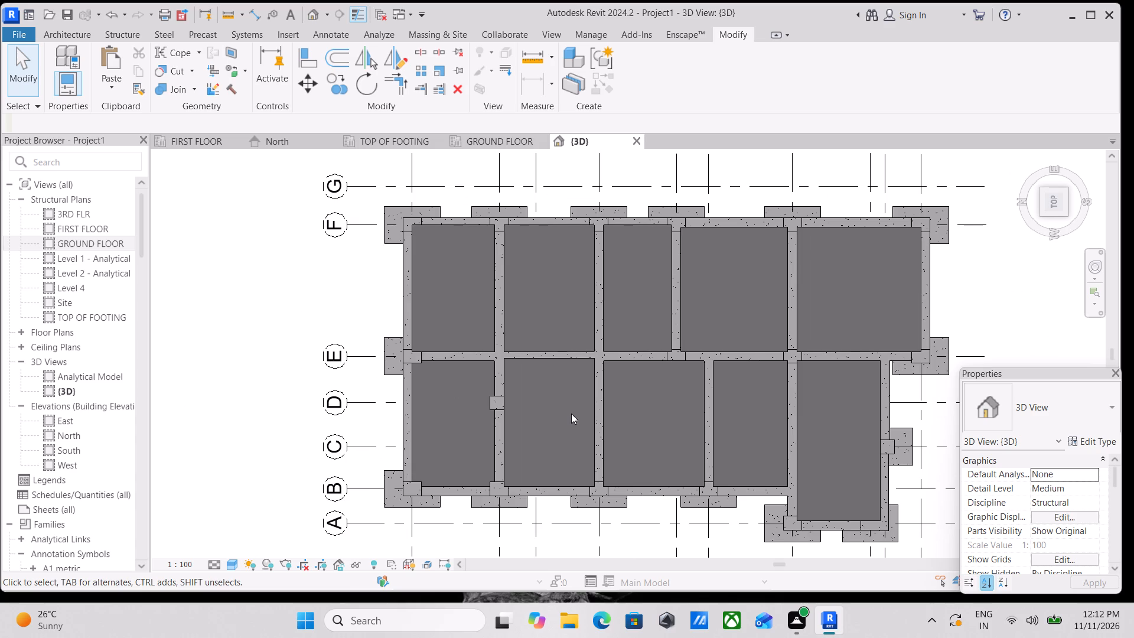
pyautogui.scroll(-2, 571, 414)
pyautogui.middleClick(571, 414)
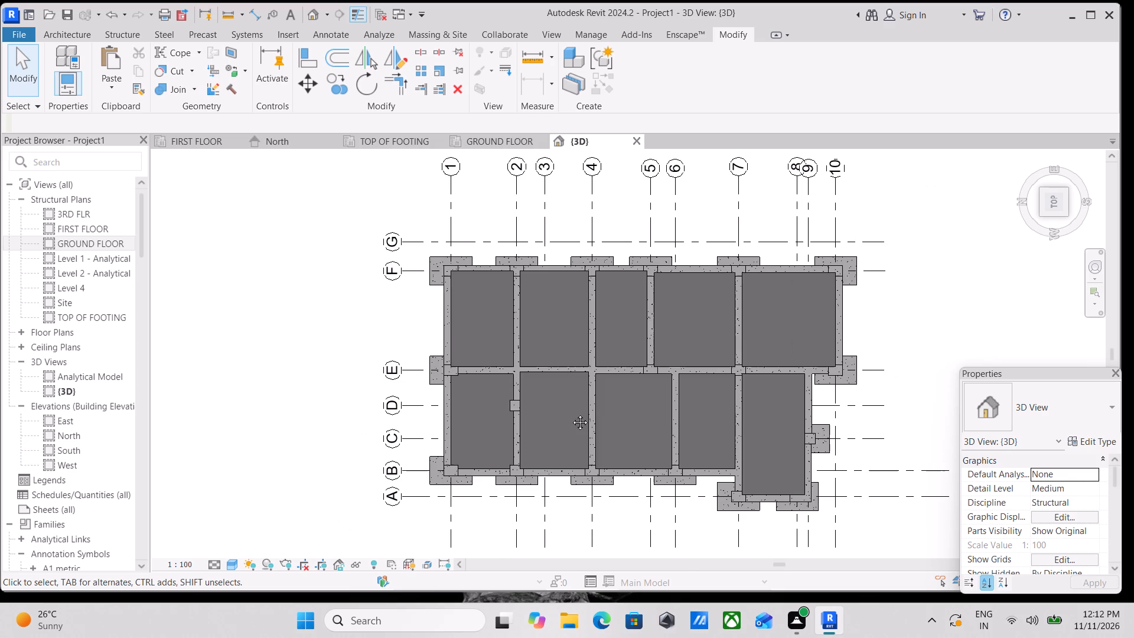
pyautogui.moveTo(673, 415); pyautogui.dragTo(483, 407, button='middle')
pyautogui.scroll(2, 489, 409)
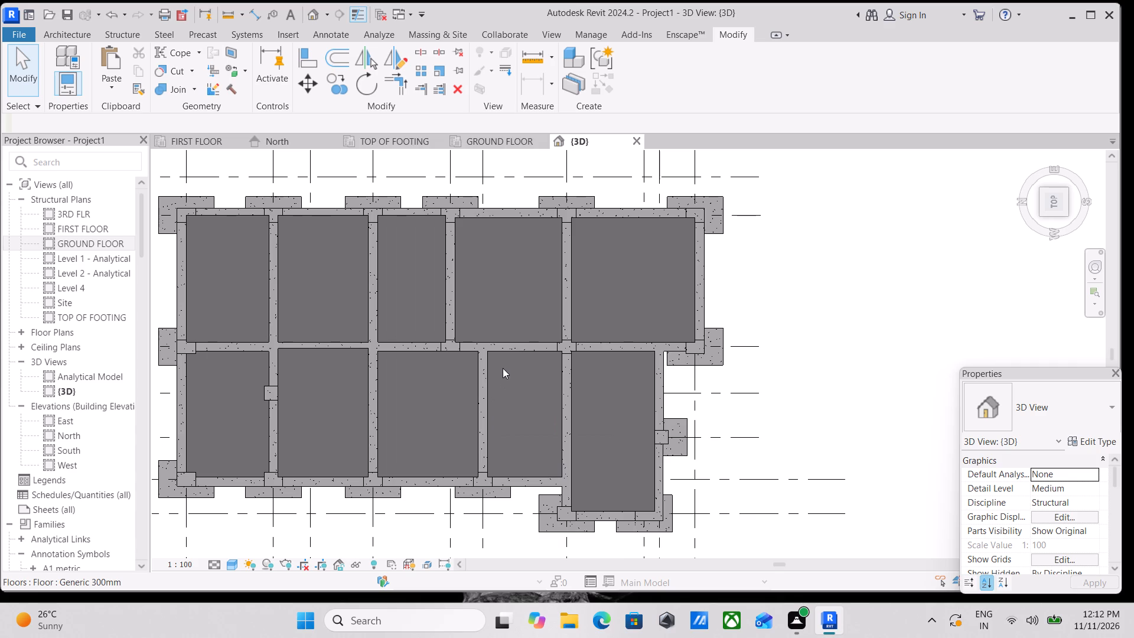
pyautogui.scroll(-2, 576, 349)
pyautogui.moveTo(576, 349); pyautogui.dragTo(665, 379, button='middle')
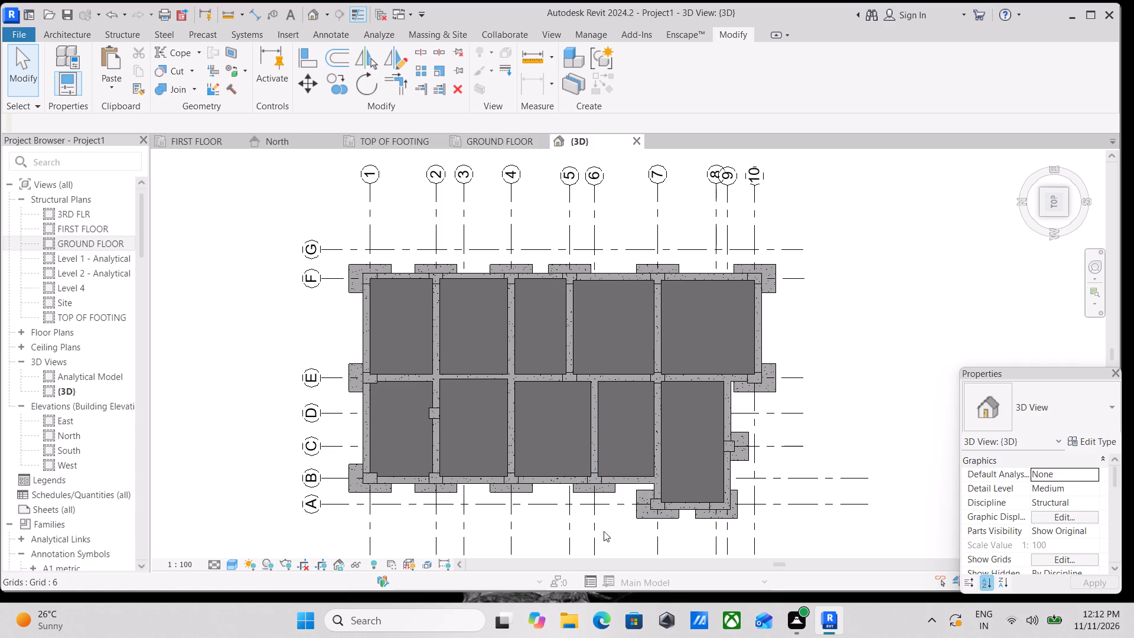
# Inspect the whole slab and beam frame in 3D from several angles, including the projecting bay, columns and footings.
pyautogui.moveTo(659, 471); pyautogui.dragTo(708, 369, button='middle')
pyautogui.keyDown('shift'); pyautogui.moveTo(656, 543); pyautogui.dragTo(654, 527, button='middle'); pyautogui.keyUp('shift')
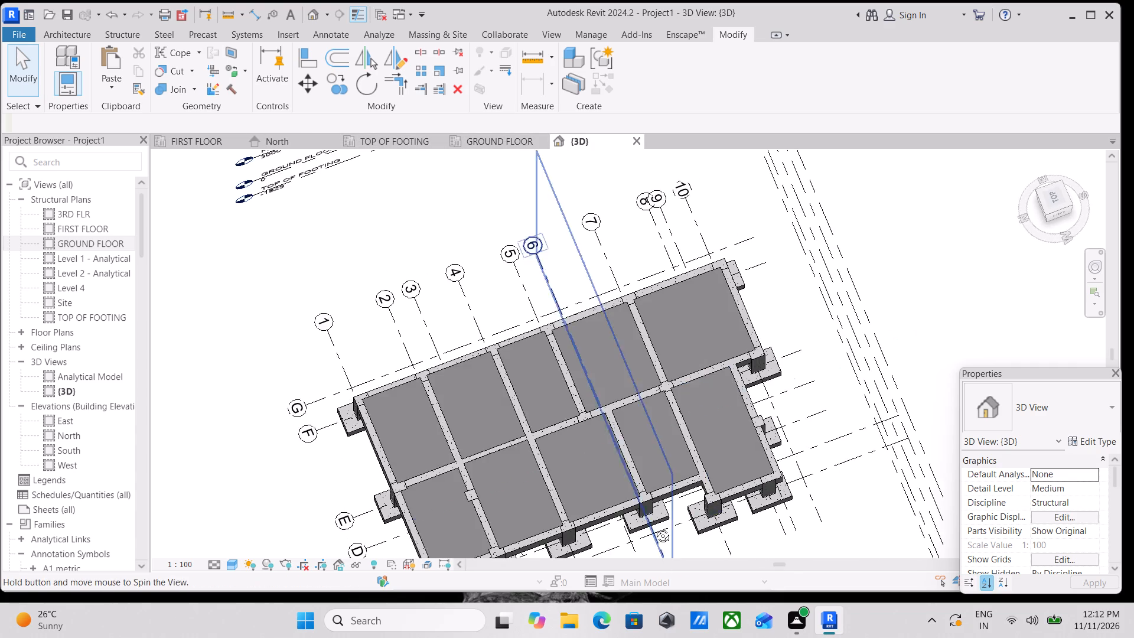
pyautogui.keyDown('shift'); pyautogui.moveTo(654, 527); pyautogui.dragTo(797, 381, button='middle'); pyautogui.keyUp('shift')
pyautogui.keyDown('shift'); pyautogui.scroll(-1, 709, 392); pyautogui.keyUp('shift')
pyautogui.keyDown('shift'); pyautogui.moveTo(778, 448); pyautogui.dragTo(468, 256, button='middle'); pyautogui.keyUp('shift')
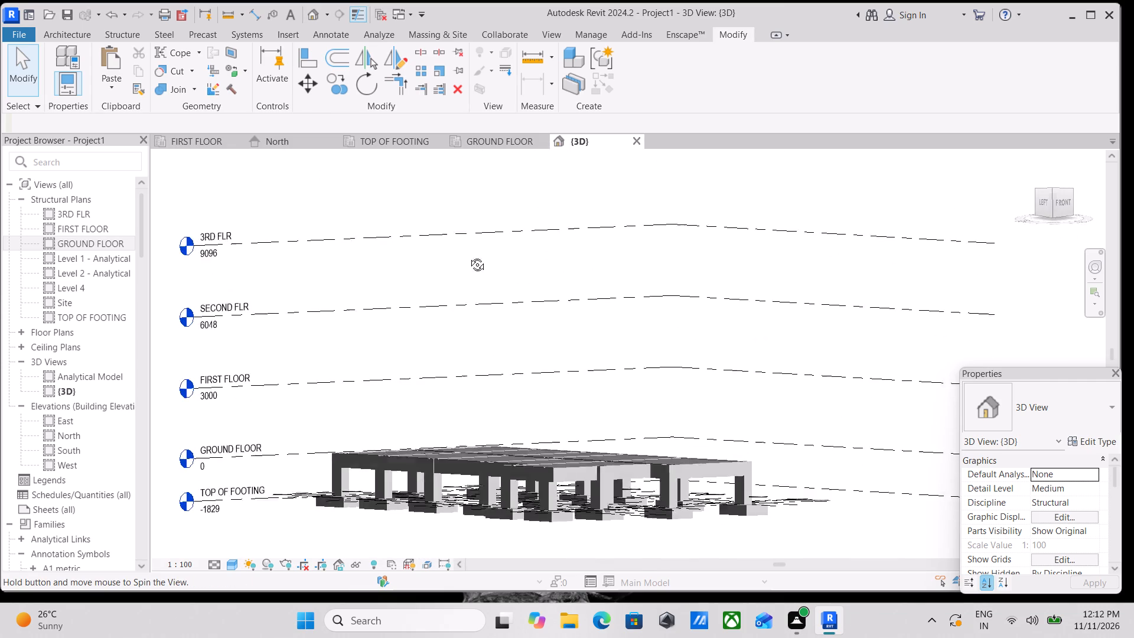
pyautogui.keyDown('shift'); pyautogui.moveTo(468, 256); pyautogui.dragTo(346, 289, button='middle'); pyautogui.keyUp('shift')
pyautogui.keyDown('shift'); pyautogui.moveTo(526, 450); pyautogui.dragTo(594, 481, button='middle'); pyautogui.keyUp('shift')
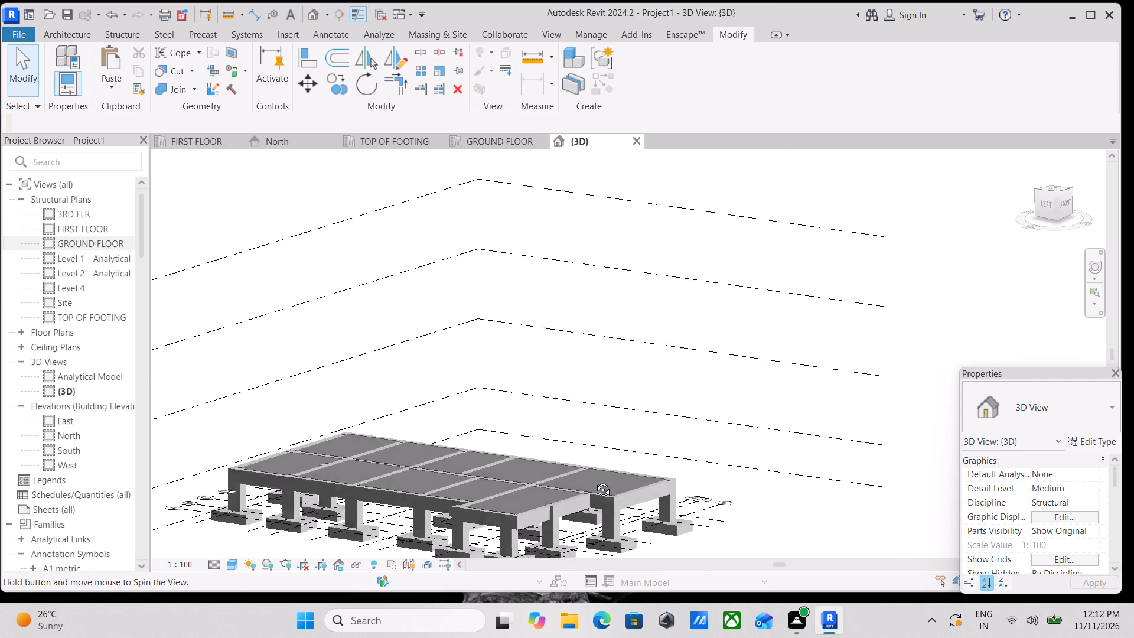
pyautogui.keyDown('shift'); pyautogui.moveTo(594, 481); pyautogui.dragTo(590, 487, button='middle'); pyautogui.keyUp('shift')
pyautogui.moveTo(588, 493); pyautogui.dragTo(721, 502, button='middle')
pyautogui.scroll(1, 722, 502)
pyautogui.keyDown('shift'); pyautogui.moveTo(647, 523); pyautogui.dragTo(728, 589, button='middle'); pyautogui.keyUp('shift')
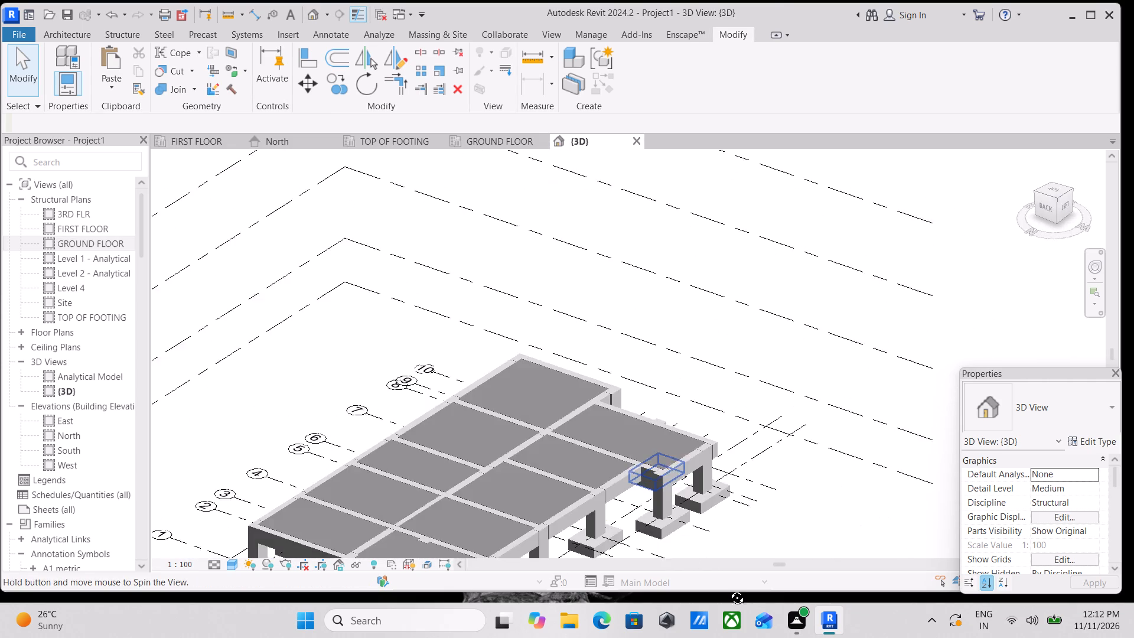
pyautogui.keyDown('shift'); pyautogui.moveTo(728, 589); pyautogui.dragTo(728, 588, button='middle'); pyautogui.keyUp('shift')
pyautogui.keyDown('shift'); pyautogui.moveTo(656, 483); pyautogui.dragTo(651, 536, button='middle'); pyautogui.keyUp('shift')
pyautogui.moveTo(699, 422); pyautogui.dragTo(775, 354, button='middle')
pyautogui.moveTo(654, 481); pyautogui.dragTo(737, 335, button='middle')
pyautogui.scroll(-1, 703, 373)
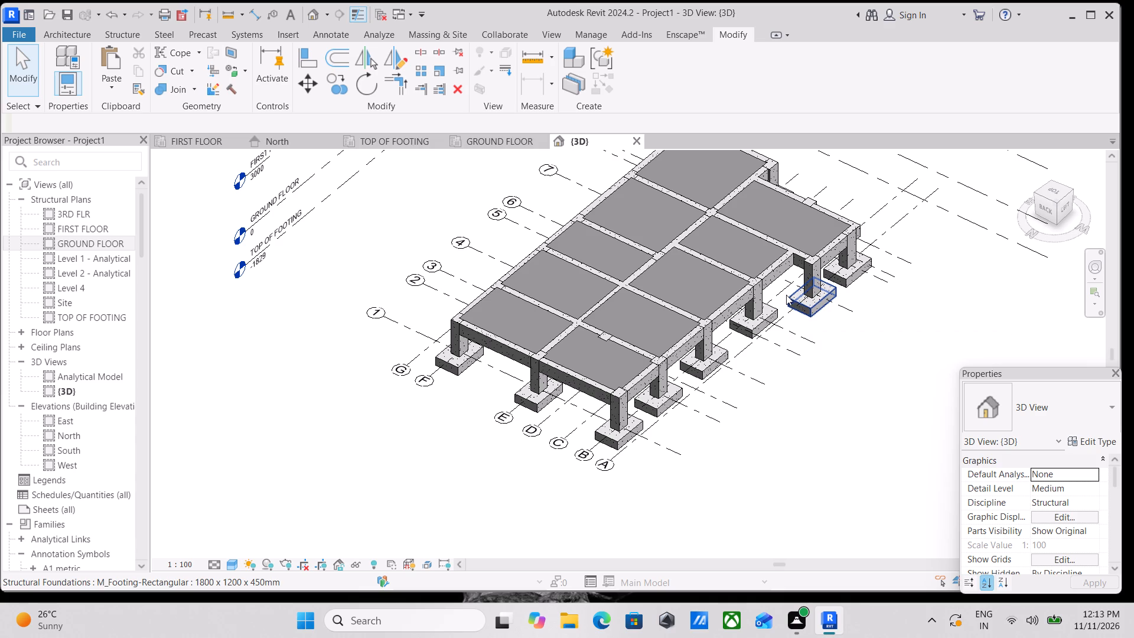
pyautogui.scroll(2, 786, 295)
pyautogui.scroll(-2, 773, 287)
pyautogui.moveTo(773, 287); pyautogui.dragTo(760, 328, button='middle')
pyautogui.scroll(1, 760, 332)
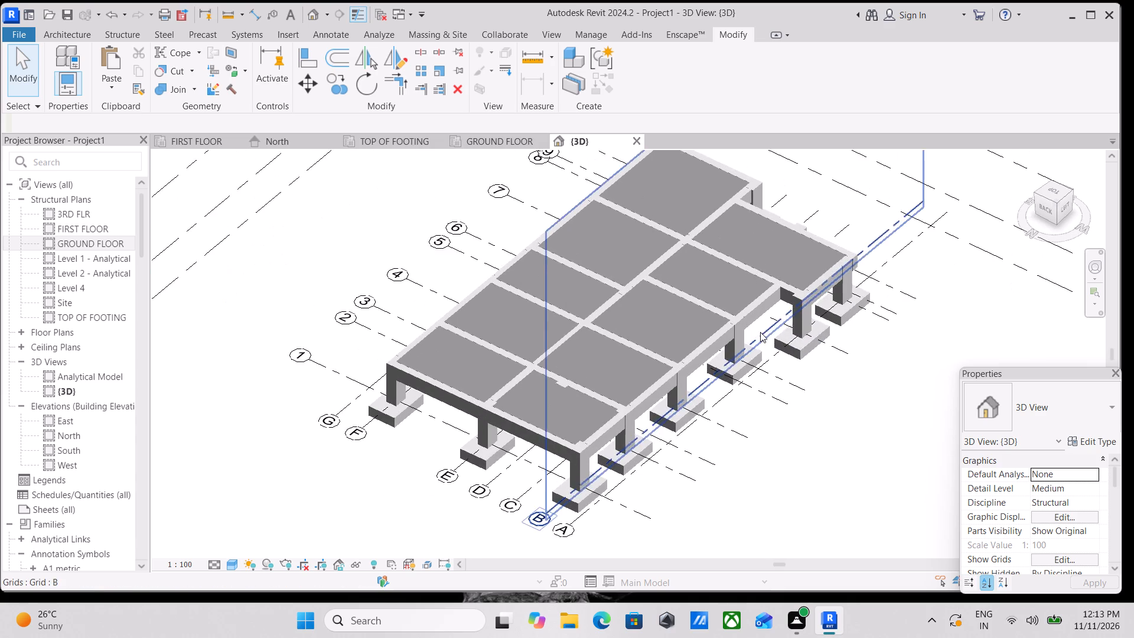
# Examine the frame straight on from the back, against the level lines and grids A to G.
pyautogui.click(1041, 208)
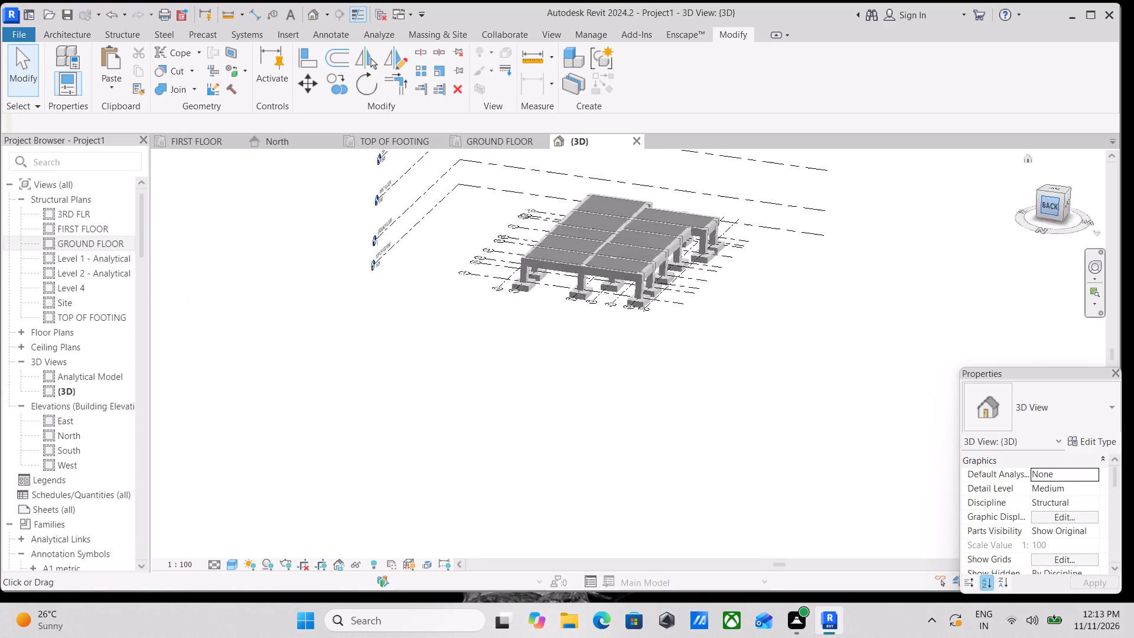
pyautogui.scroll(4, 607, 449)
pyautogui.scroll(3, 633, 335)
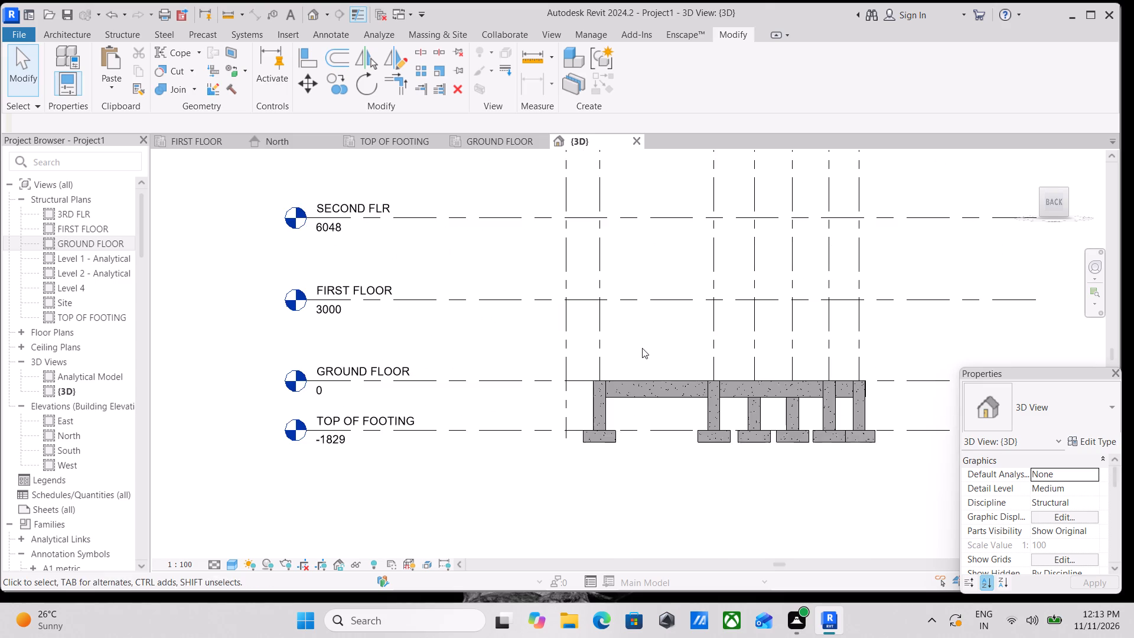
pyautogui.moveTo(642, 348); pyautogui.dragTo(523, 369, button='middle')
pyautogui.moveTo(680, 370); pyautogui.dragTo(624, 376, button='middle')
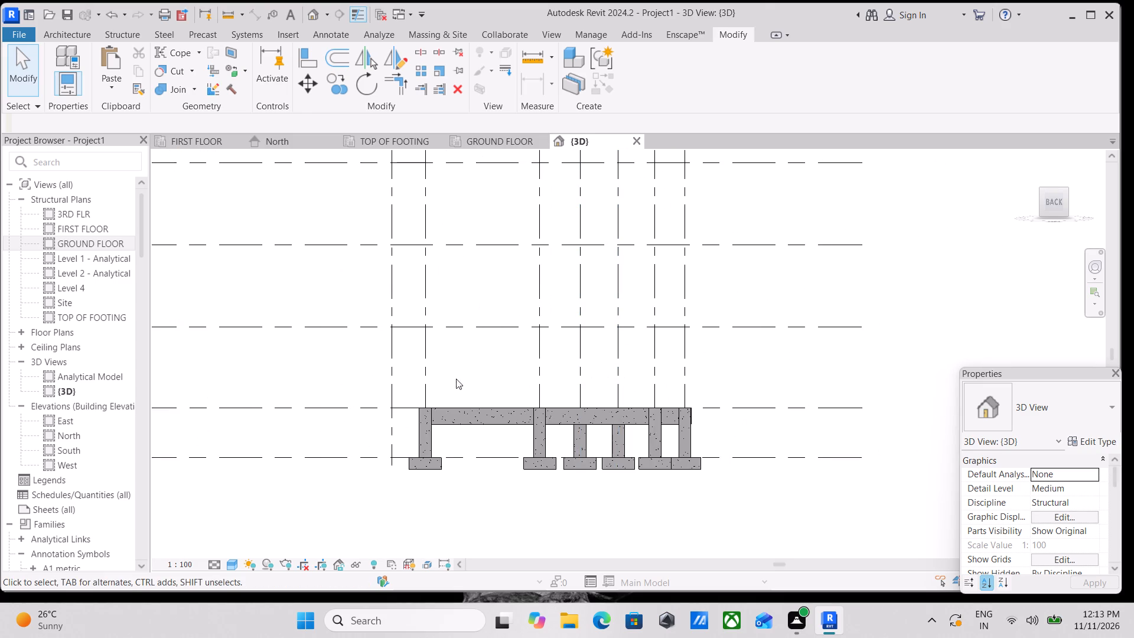
pyautogui.scroll(1, 434, 378)
pyautogui.scroll(-1, 523, 367)
pyautogui.moveTo(523, 367); pyautogui.dragTo(663, 354, button='middle')
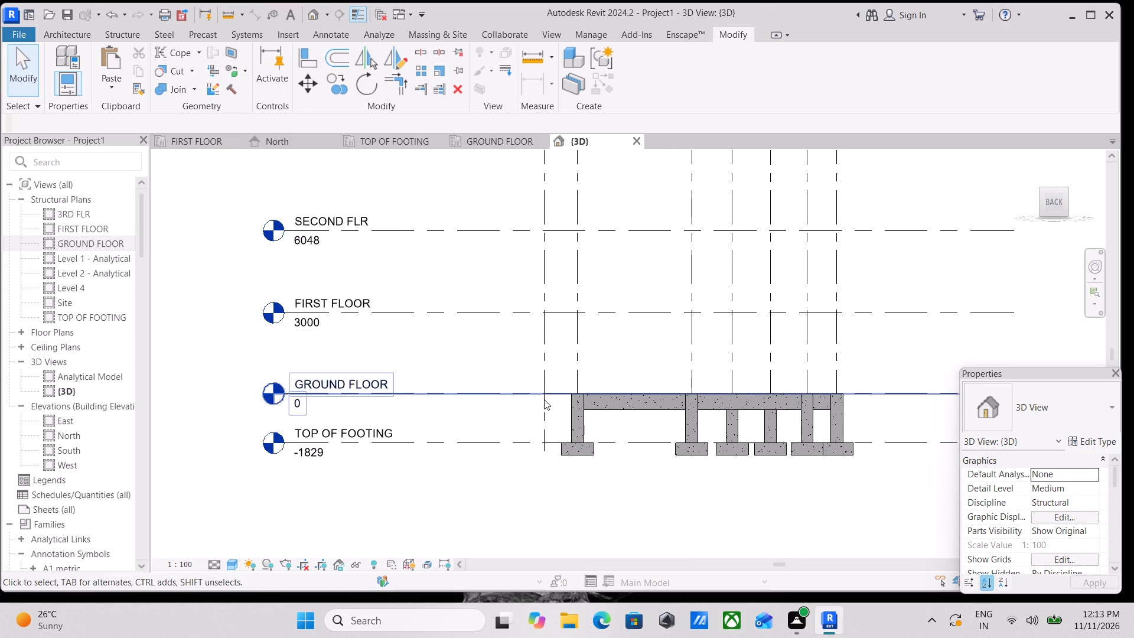
pyautogui.scroll(3, 766, 558)
pyautogui.scroll(-2, 730, 472)
pyautogui.moveTo(728, 473); pyautogui.dragTo(612, 484, button='middle')
pyautogui.scroll(-1, 773, 594)
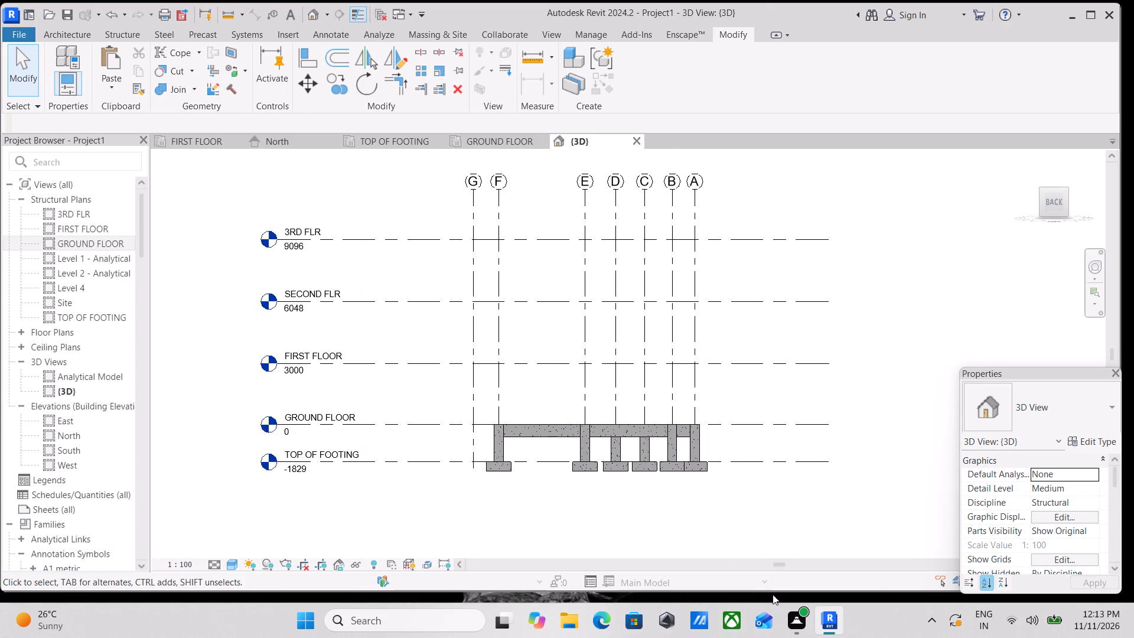
# Examine the beams, columns and footings up close in the back view, between the TOP OF FOOTING and GROUND FLOOR levels.
pyautogui.scroll(2, 758, 559)
pyautogui.scroll(3, 626, 486)
pyautogui.moveTo(620, 483); pyautogui.dragTo(723, 529, button='middle')
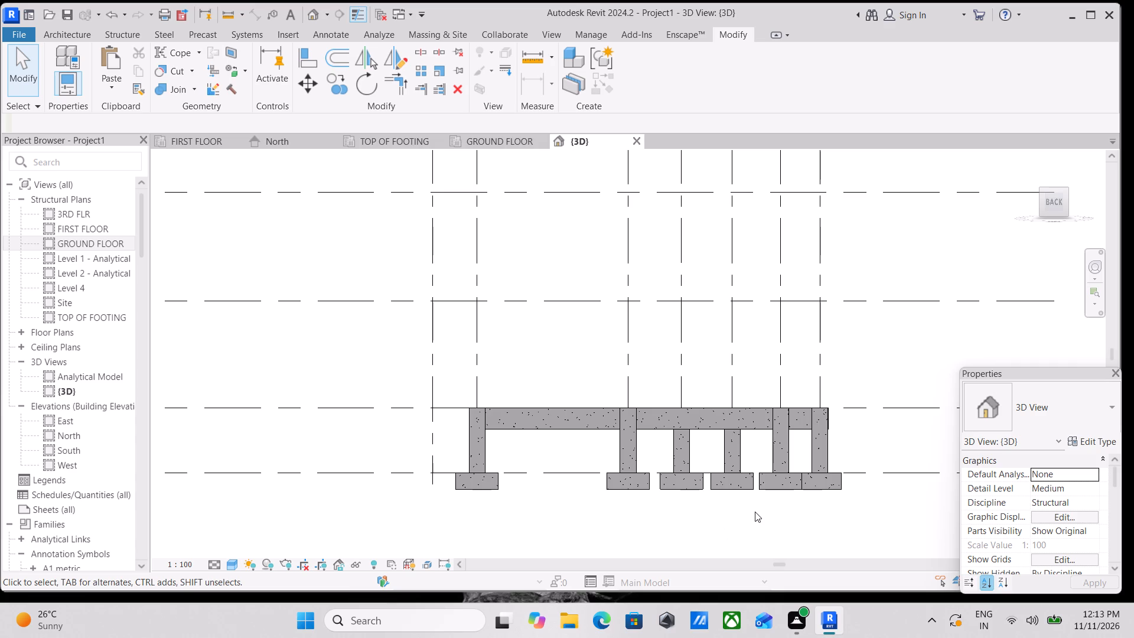
pyautogui.scroll(-1, 789, 450)
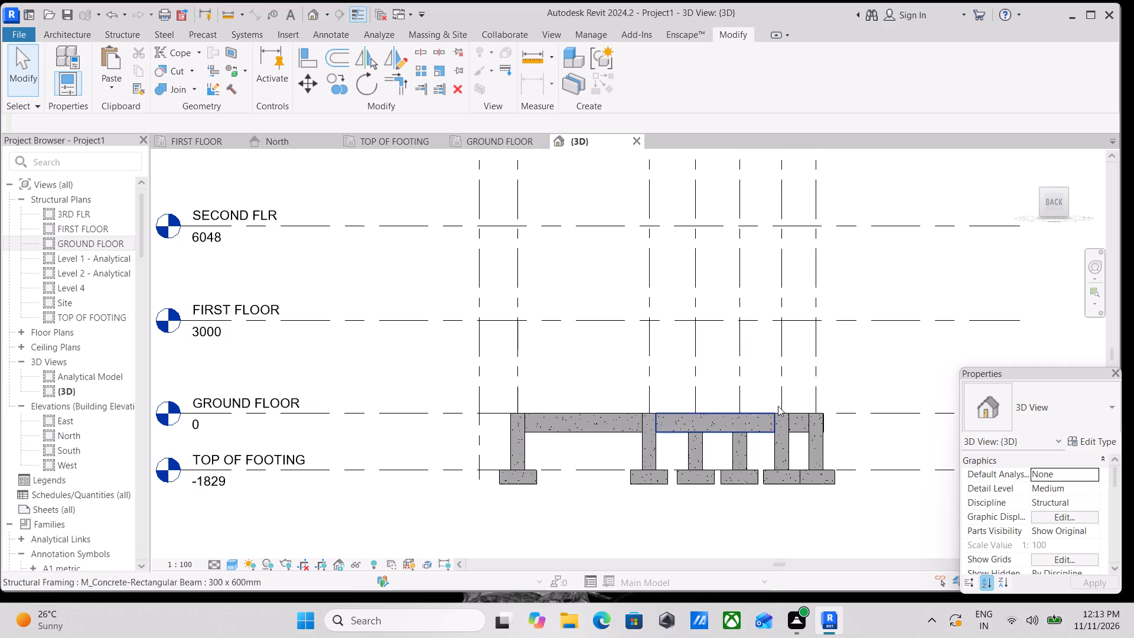
pyautogui.scroll(-1, 629, 395)
pyautogui.moveTo(600, 423); pyautogui.dragTo(543, 417, button='middle')
pyautogui.moveTo(623, 439); pyautogui.dragTo(755, 398, button='middle')
pyautogui.scroll(4, 602, 389)
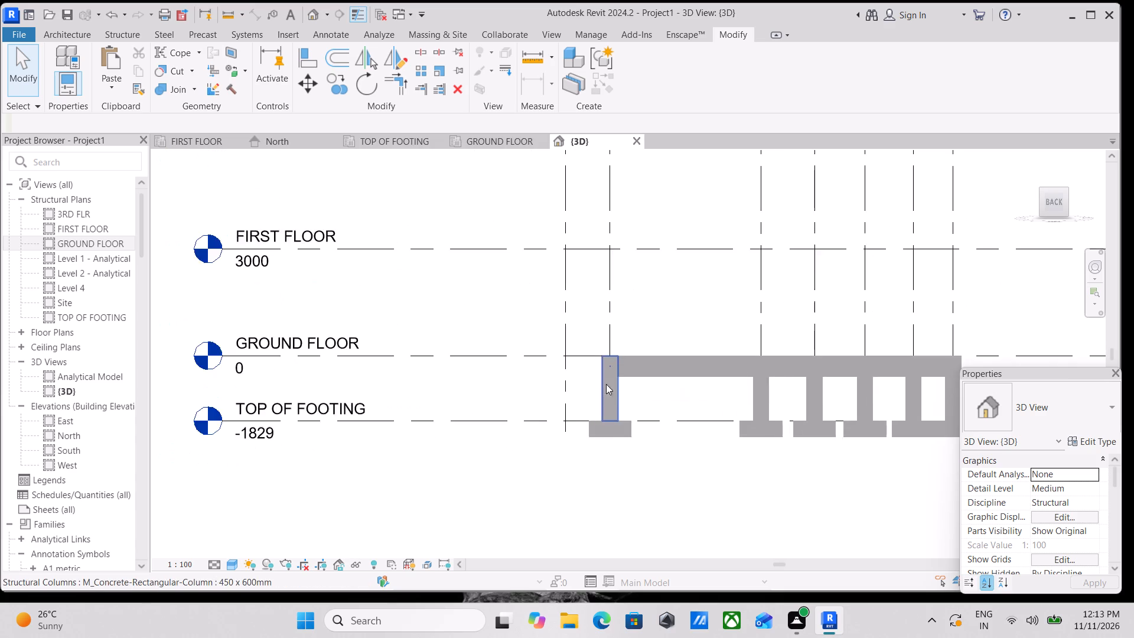
pyautogui.scroll(1, 606, 384)
pyautogui.moveTo(745, 394); pyautogui.dragTo(593, 404, button='middle')
pyautogui.scroll(-2, 814, 416)
pyautogui.moveTo(812, 417); pyautogui.dragTo(644, 419, button='middle')
pyautogui.moveTo(752, 423); pyautogui.dragTo(608, 395, button='middle')
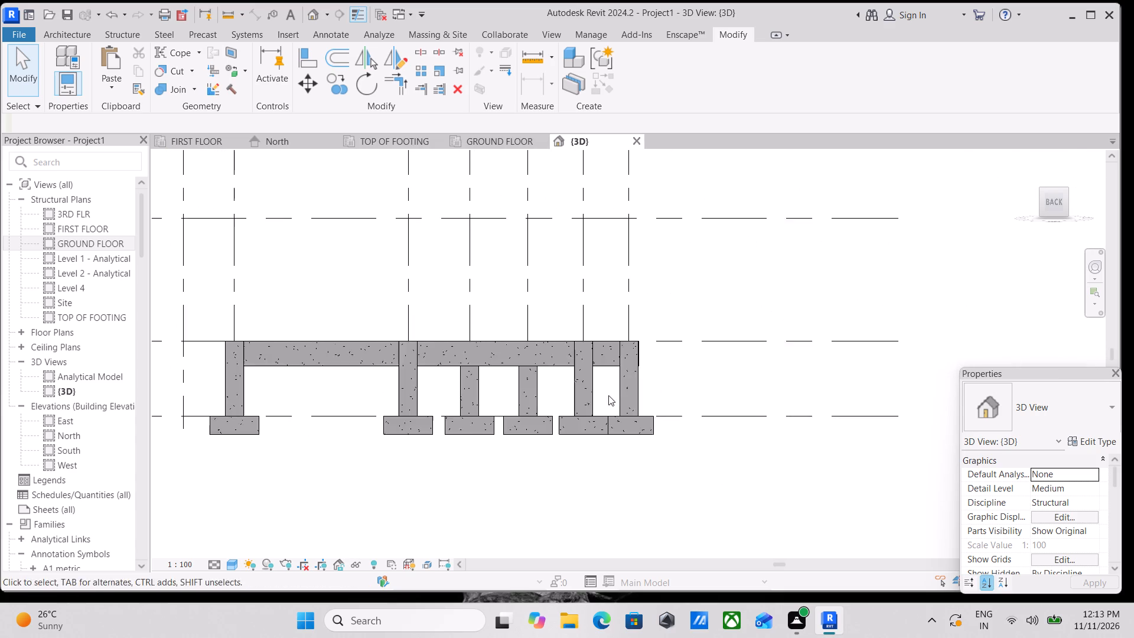
pyautogui.moveTo(608, 395); pyautogui.dragTo(733, 403, button='middle')
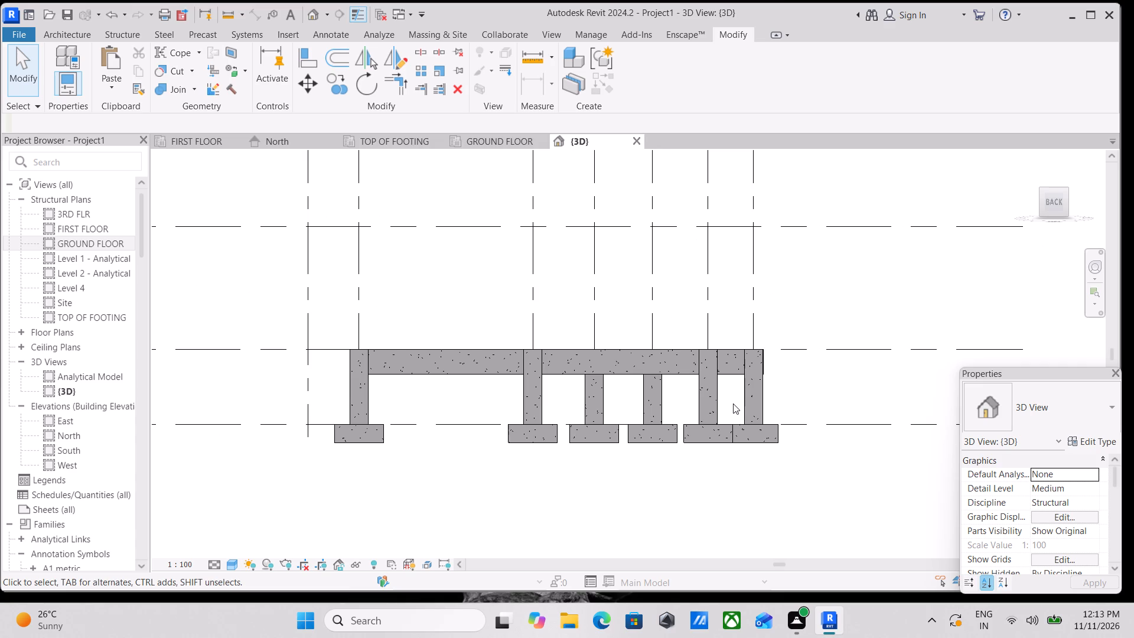
pyautogui.moveTo(643, 402); pyautogui.dragTo(643, 402, button='middle')
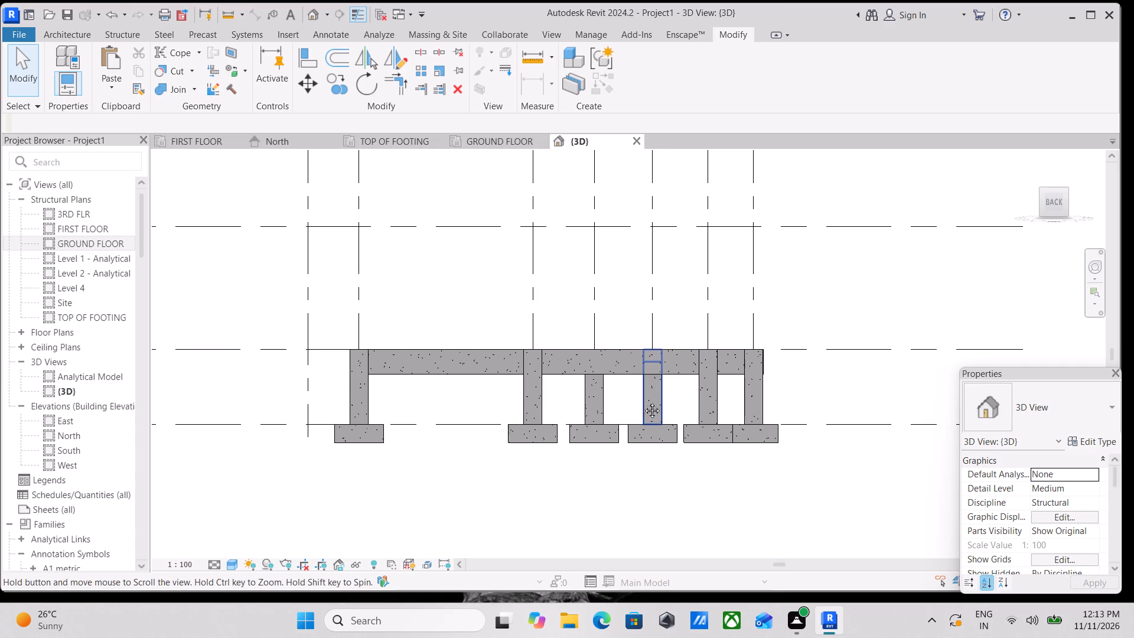
pyautogui.moveTo(643, 402); pyautogui.dragTo(762, 402, button='middle')
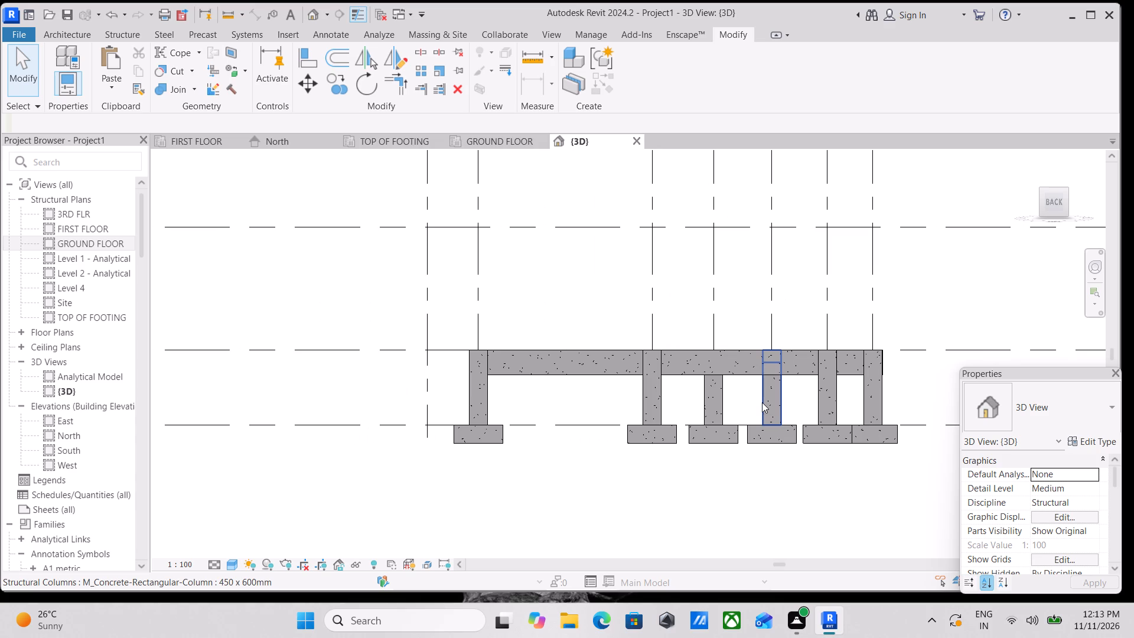
pyautogui.scroll(-2, 711, 399)
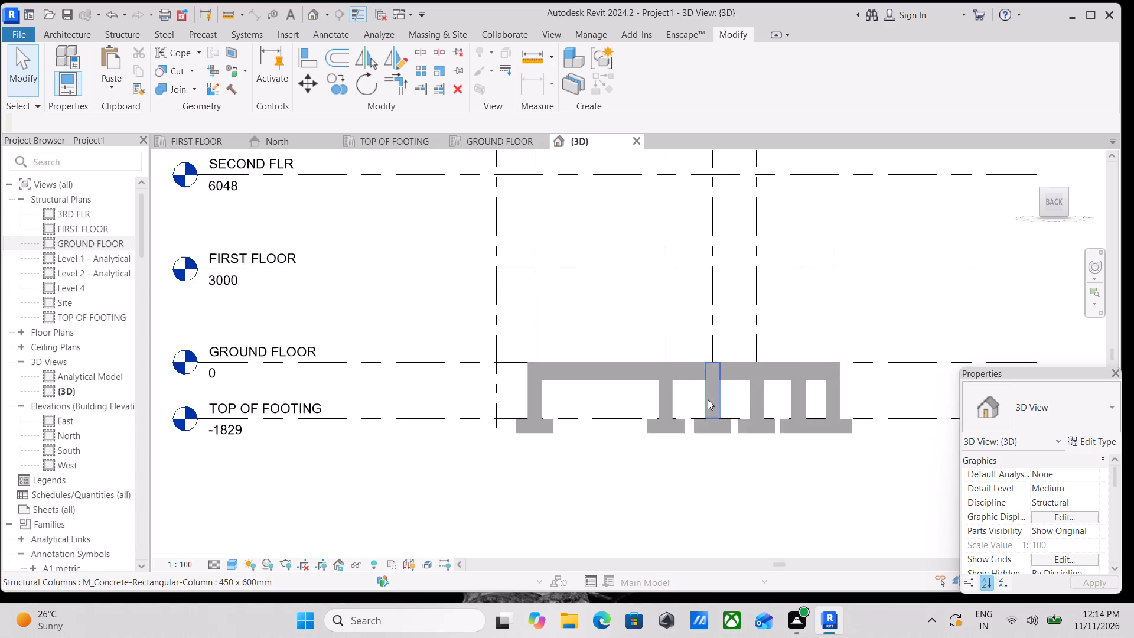
pyautogui.moveTo(710, 398); pyautogui.dragTo(793, 401, button='middle')
pyautogui.moveTo(646, 403); pyautogui.dragTo(690, 404, button='middle')
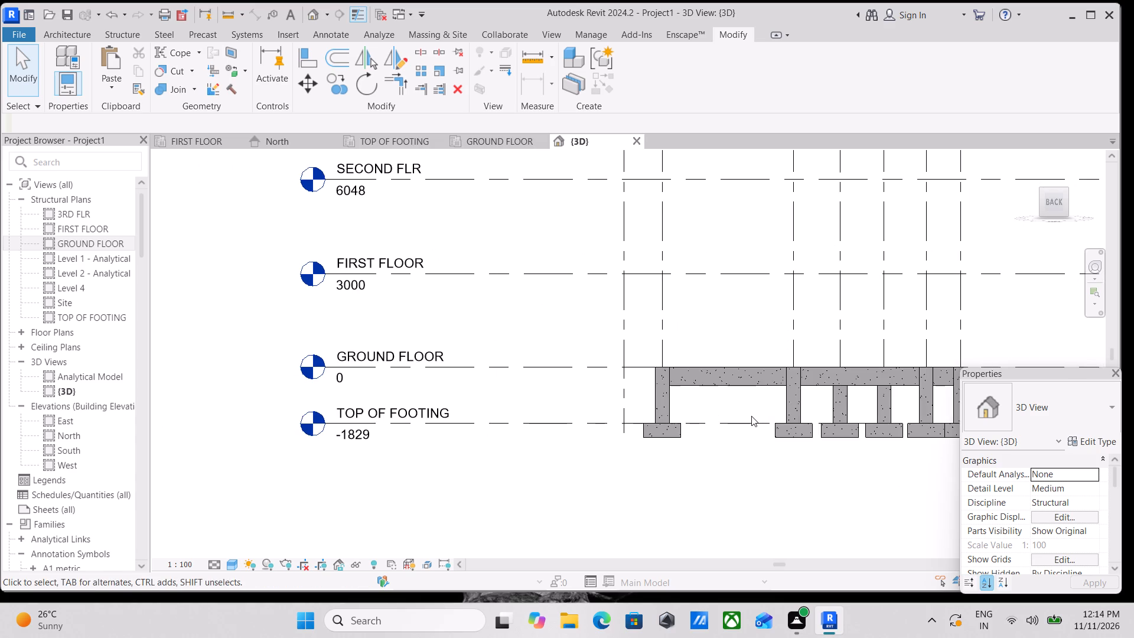
pyautogui.moveTo(751, 416); pyautogui.dragTo(733, 416, button='middle')
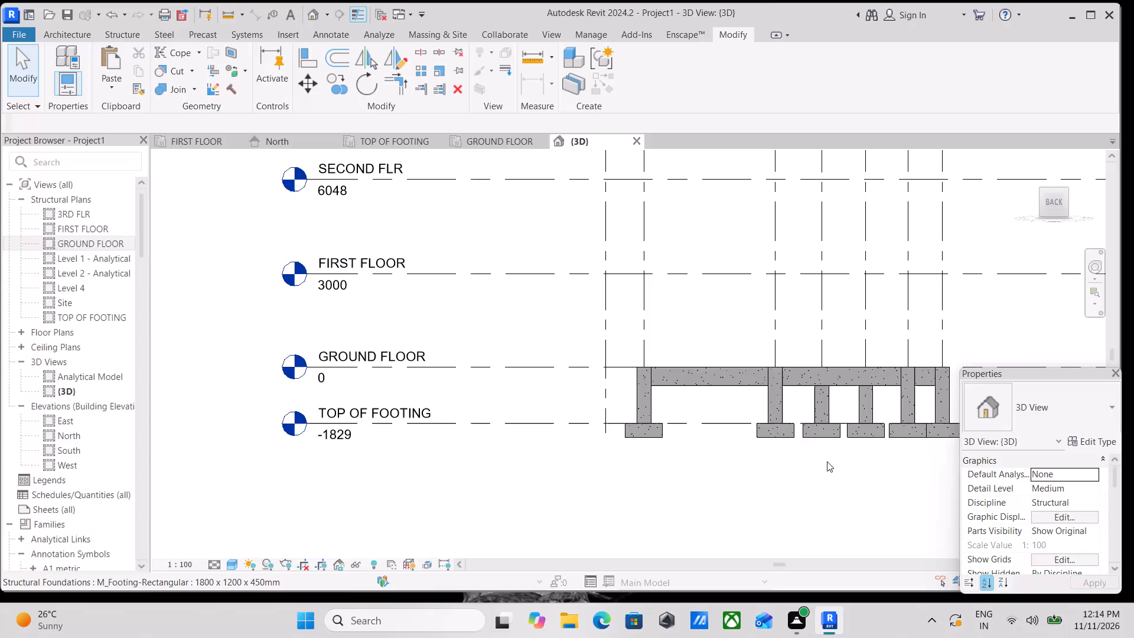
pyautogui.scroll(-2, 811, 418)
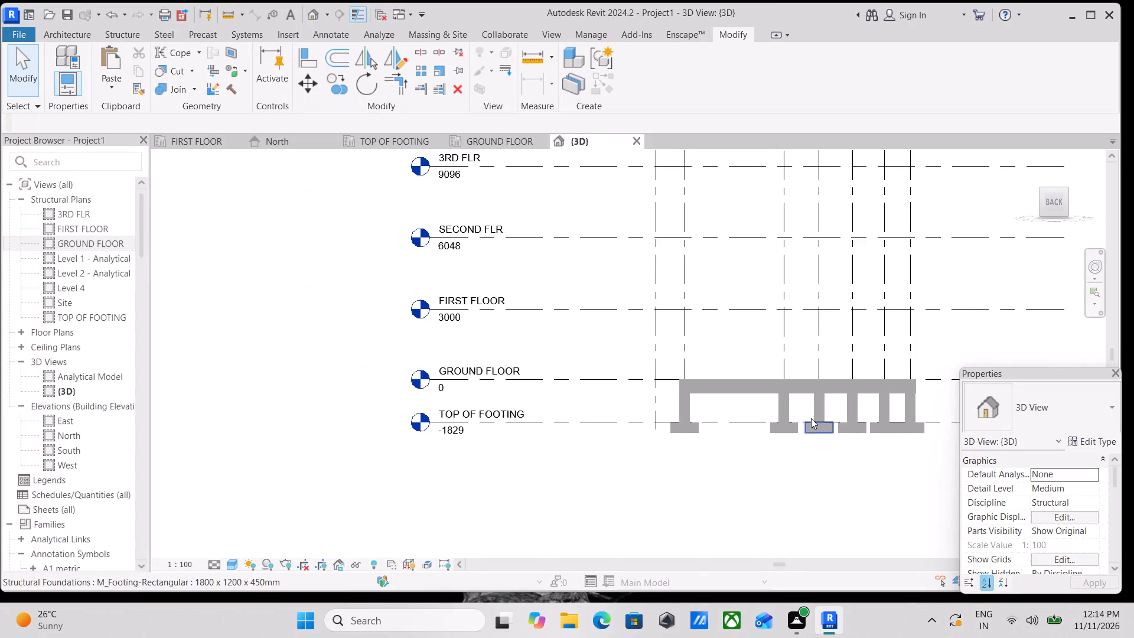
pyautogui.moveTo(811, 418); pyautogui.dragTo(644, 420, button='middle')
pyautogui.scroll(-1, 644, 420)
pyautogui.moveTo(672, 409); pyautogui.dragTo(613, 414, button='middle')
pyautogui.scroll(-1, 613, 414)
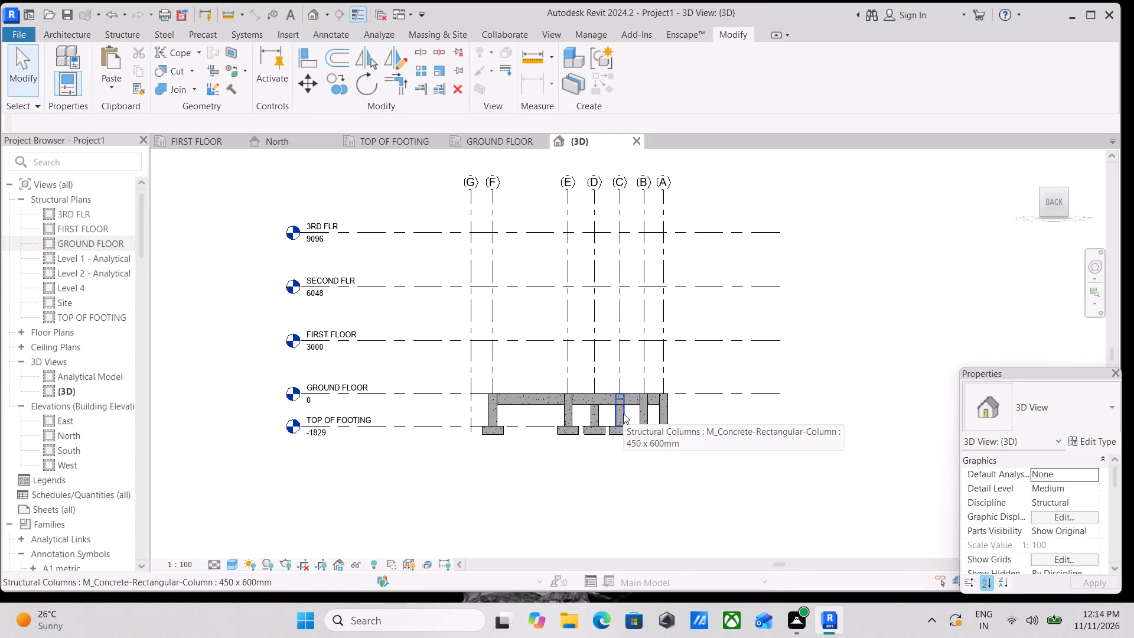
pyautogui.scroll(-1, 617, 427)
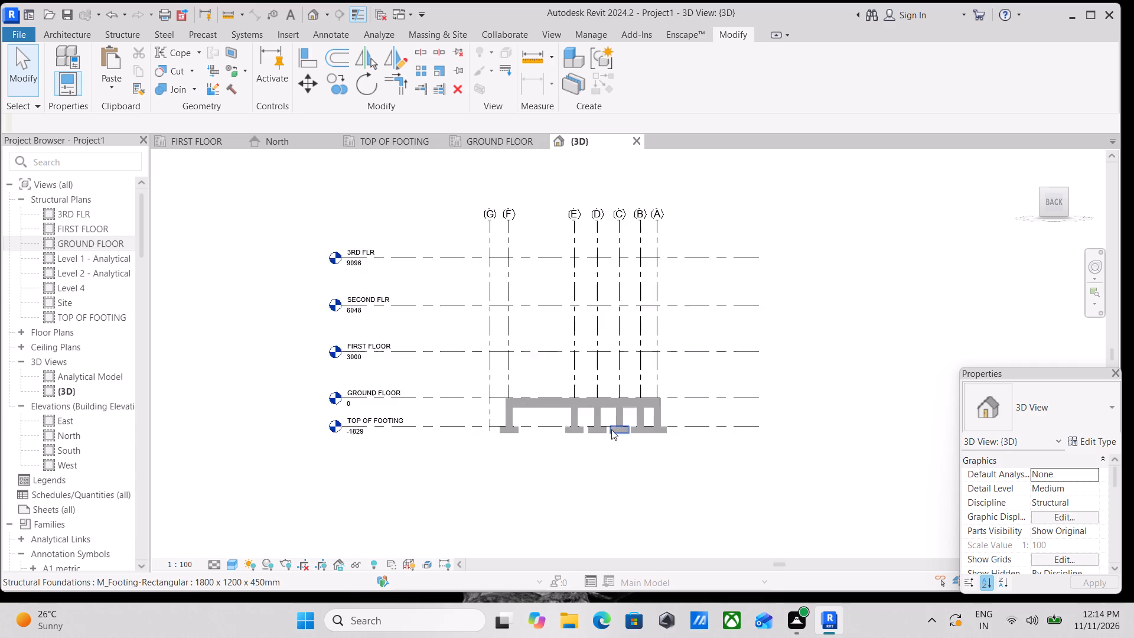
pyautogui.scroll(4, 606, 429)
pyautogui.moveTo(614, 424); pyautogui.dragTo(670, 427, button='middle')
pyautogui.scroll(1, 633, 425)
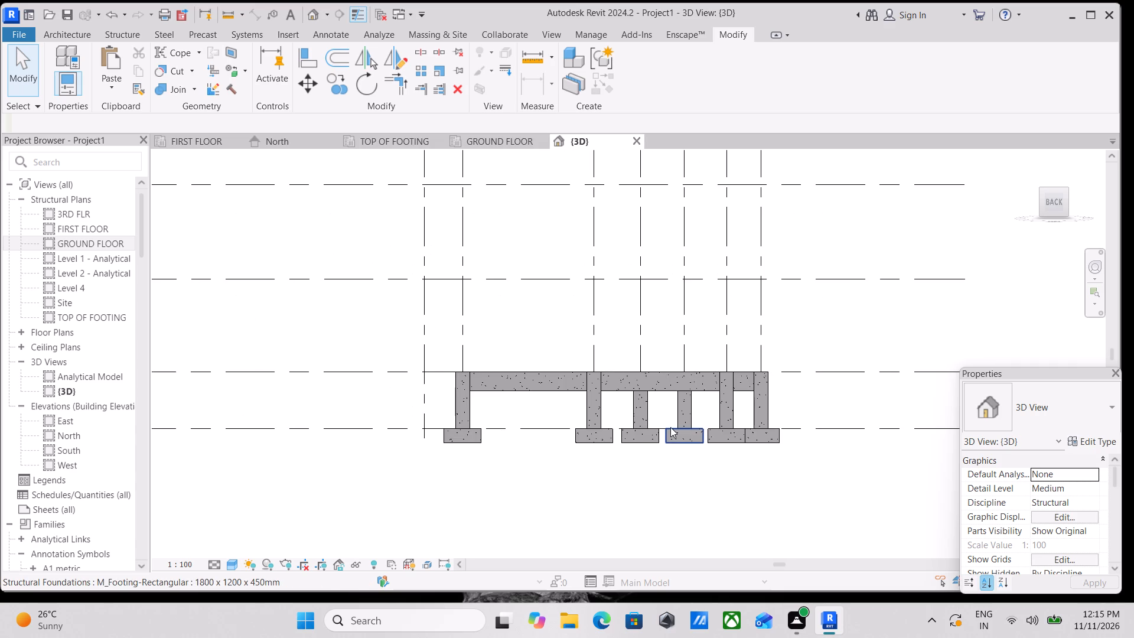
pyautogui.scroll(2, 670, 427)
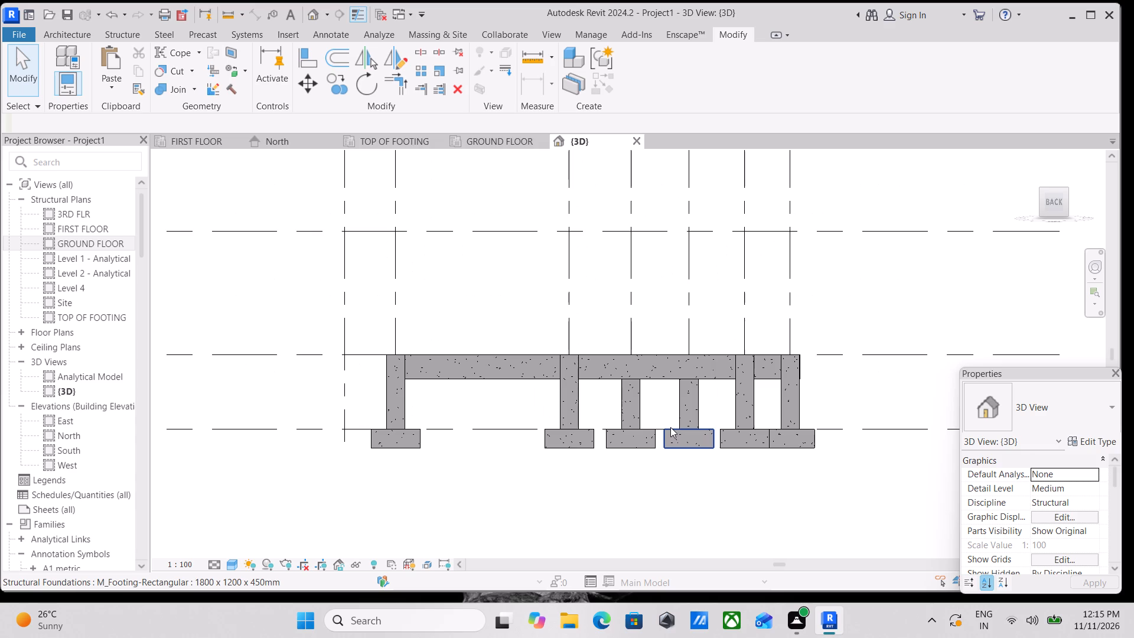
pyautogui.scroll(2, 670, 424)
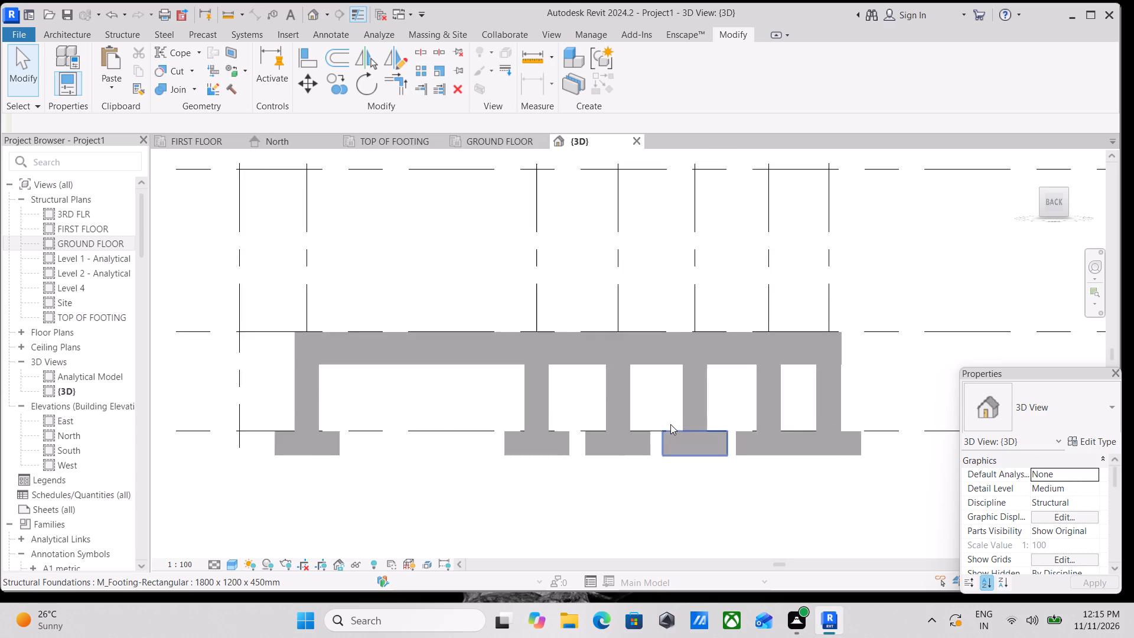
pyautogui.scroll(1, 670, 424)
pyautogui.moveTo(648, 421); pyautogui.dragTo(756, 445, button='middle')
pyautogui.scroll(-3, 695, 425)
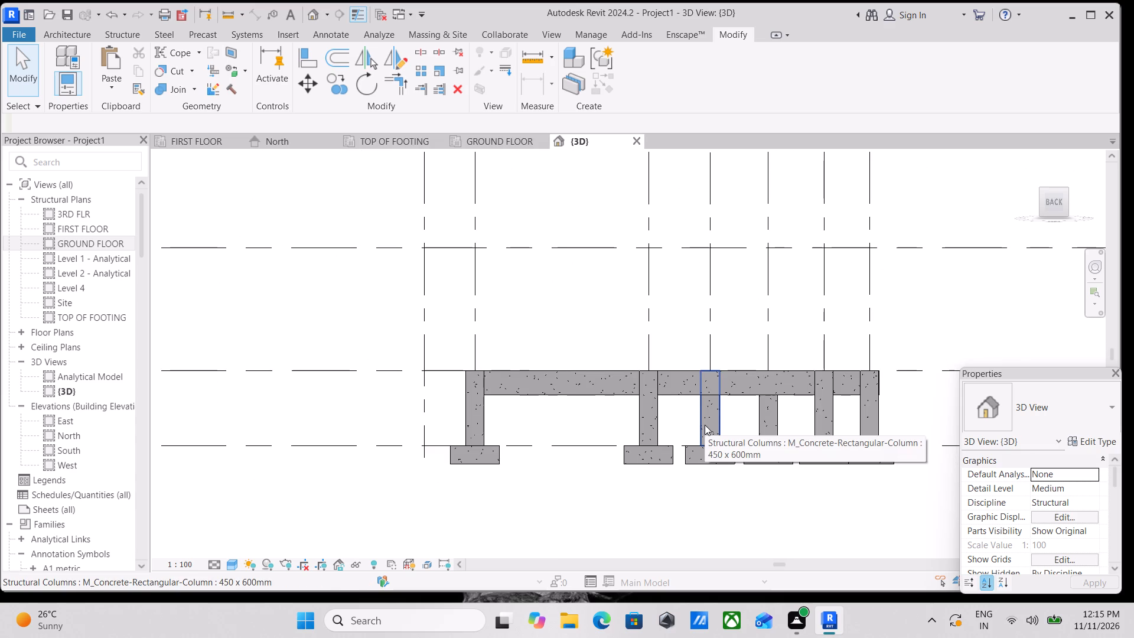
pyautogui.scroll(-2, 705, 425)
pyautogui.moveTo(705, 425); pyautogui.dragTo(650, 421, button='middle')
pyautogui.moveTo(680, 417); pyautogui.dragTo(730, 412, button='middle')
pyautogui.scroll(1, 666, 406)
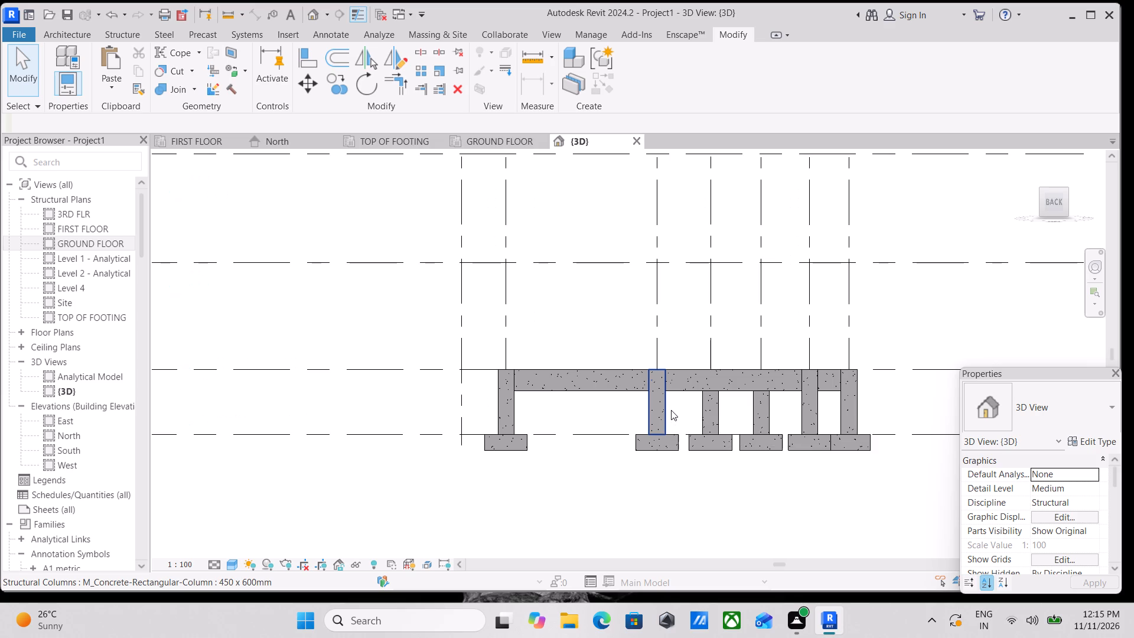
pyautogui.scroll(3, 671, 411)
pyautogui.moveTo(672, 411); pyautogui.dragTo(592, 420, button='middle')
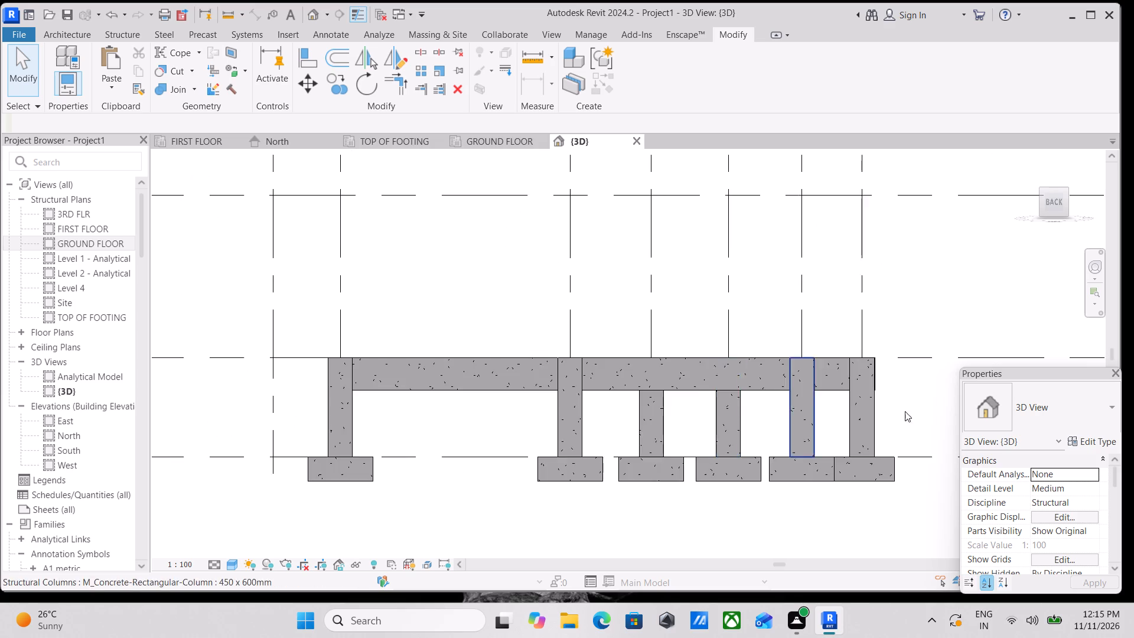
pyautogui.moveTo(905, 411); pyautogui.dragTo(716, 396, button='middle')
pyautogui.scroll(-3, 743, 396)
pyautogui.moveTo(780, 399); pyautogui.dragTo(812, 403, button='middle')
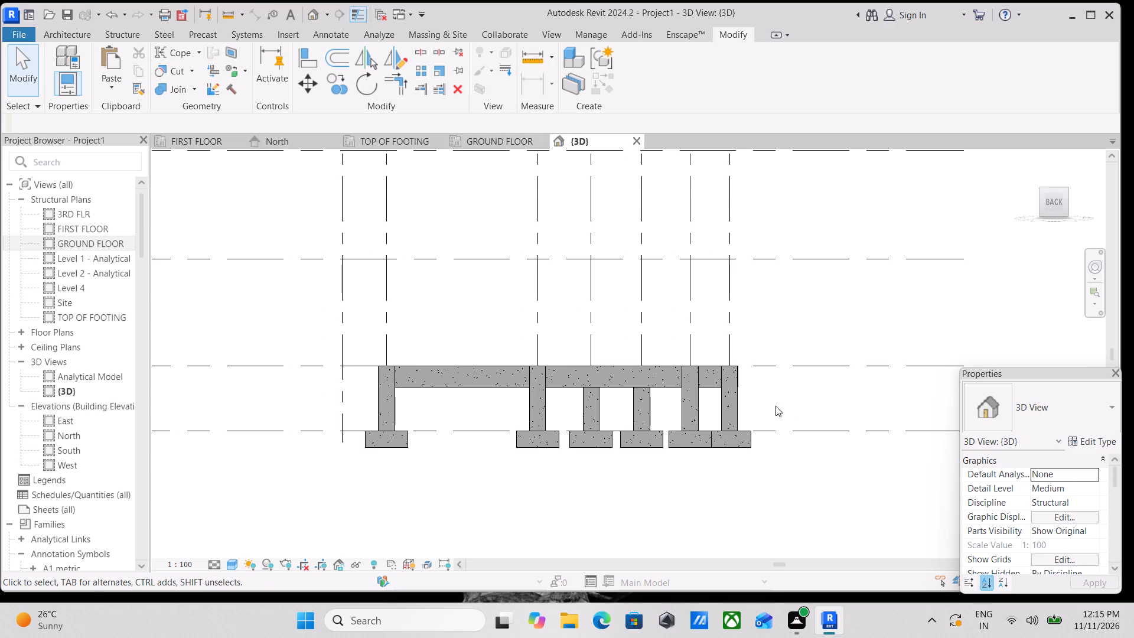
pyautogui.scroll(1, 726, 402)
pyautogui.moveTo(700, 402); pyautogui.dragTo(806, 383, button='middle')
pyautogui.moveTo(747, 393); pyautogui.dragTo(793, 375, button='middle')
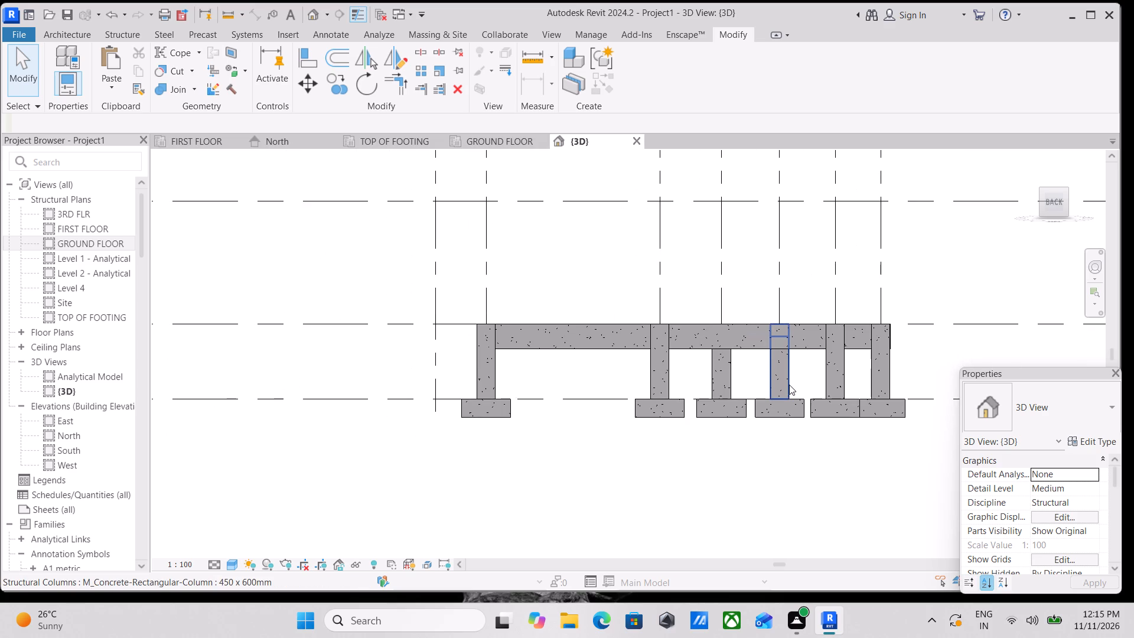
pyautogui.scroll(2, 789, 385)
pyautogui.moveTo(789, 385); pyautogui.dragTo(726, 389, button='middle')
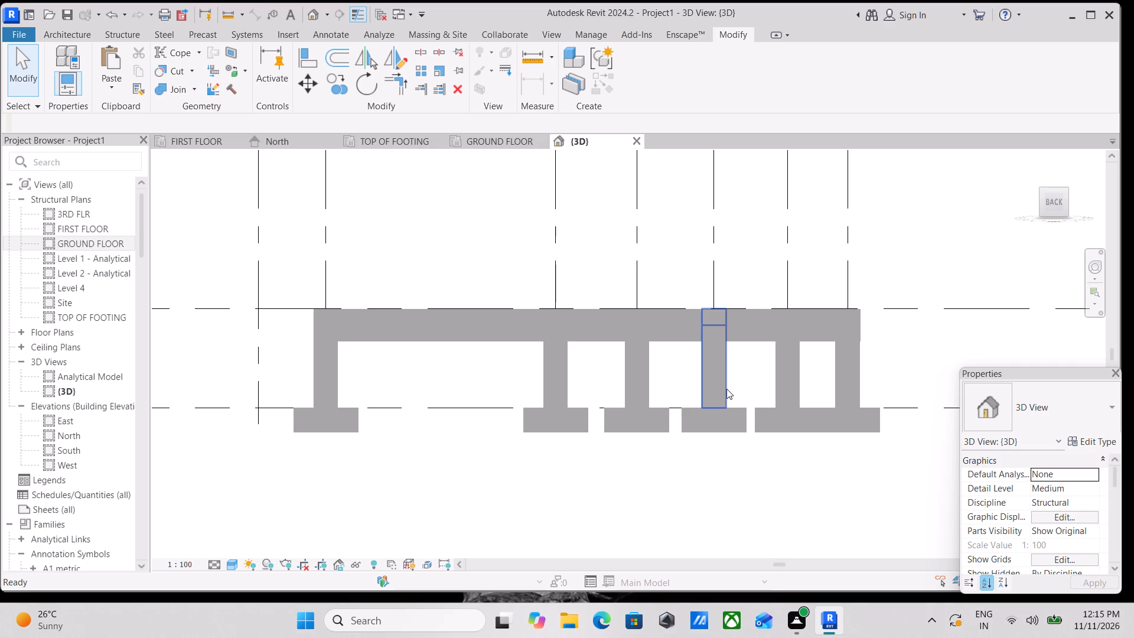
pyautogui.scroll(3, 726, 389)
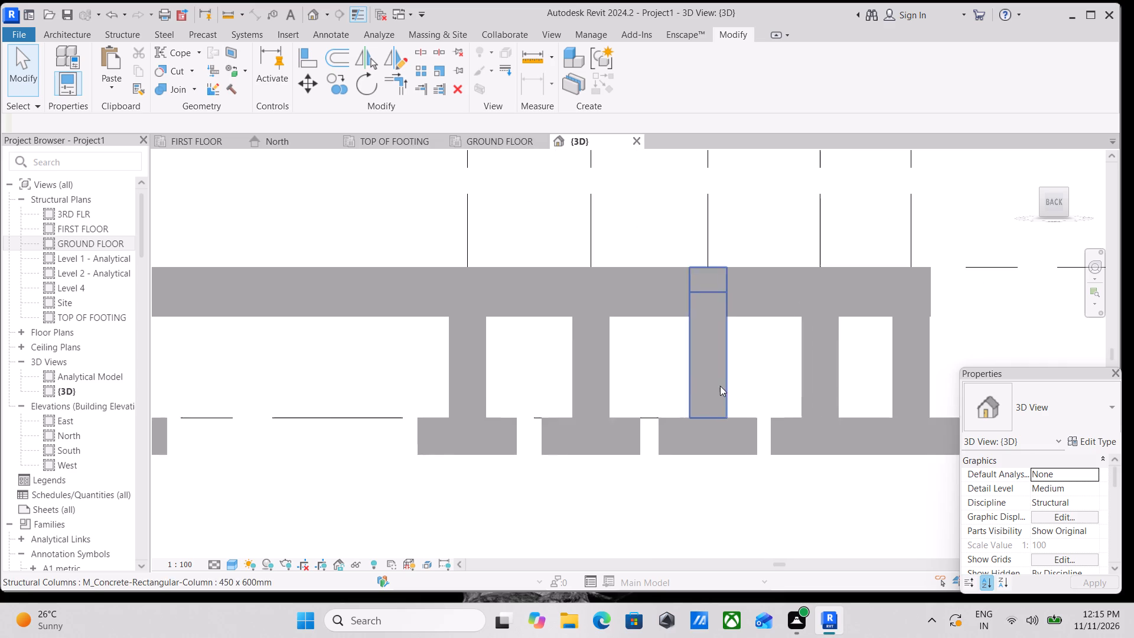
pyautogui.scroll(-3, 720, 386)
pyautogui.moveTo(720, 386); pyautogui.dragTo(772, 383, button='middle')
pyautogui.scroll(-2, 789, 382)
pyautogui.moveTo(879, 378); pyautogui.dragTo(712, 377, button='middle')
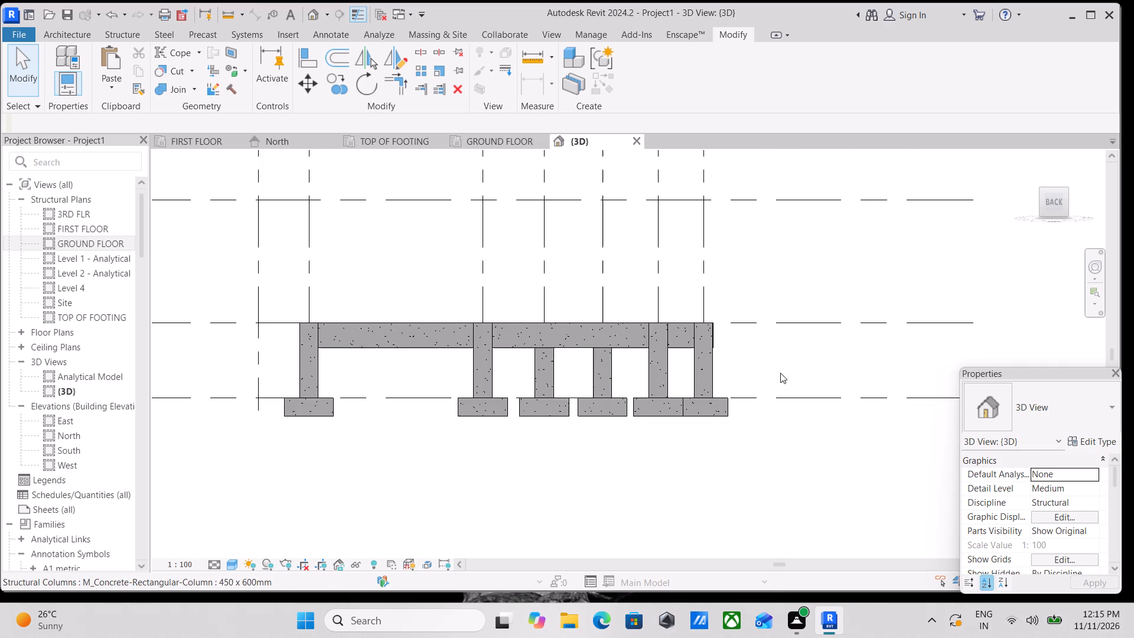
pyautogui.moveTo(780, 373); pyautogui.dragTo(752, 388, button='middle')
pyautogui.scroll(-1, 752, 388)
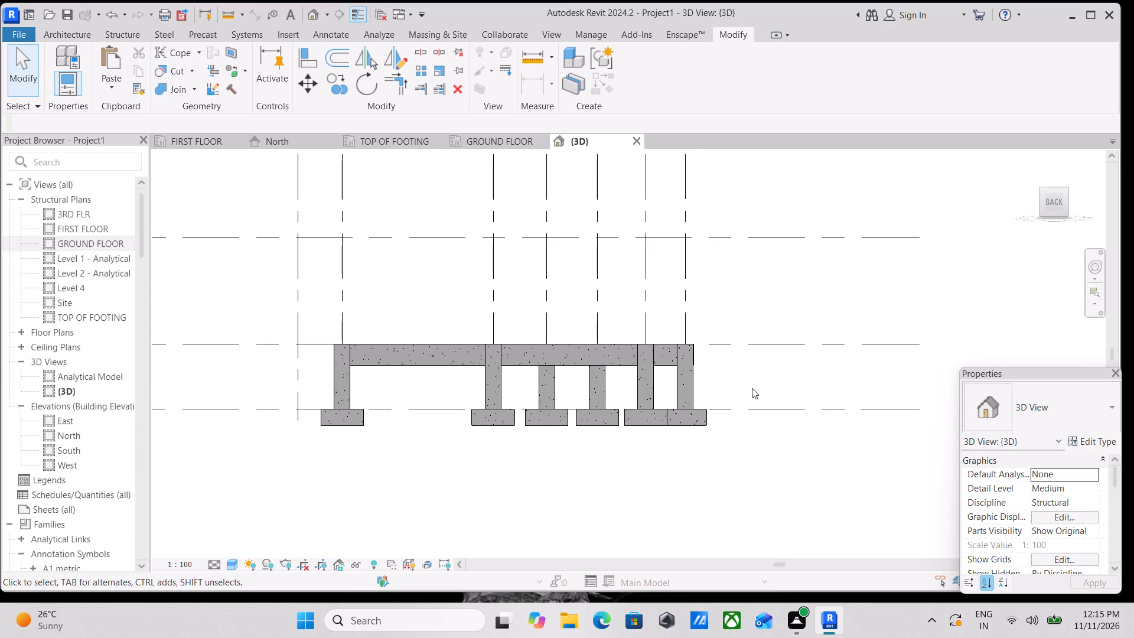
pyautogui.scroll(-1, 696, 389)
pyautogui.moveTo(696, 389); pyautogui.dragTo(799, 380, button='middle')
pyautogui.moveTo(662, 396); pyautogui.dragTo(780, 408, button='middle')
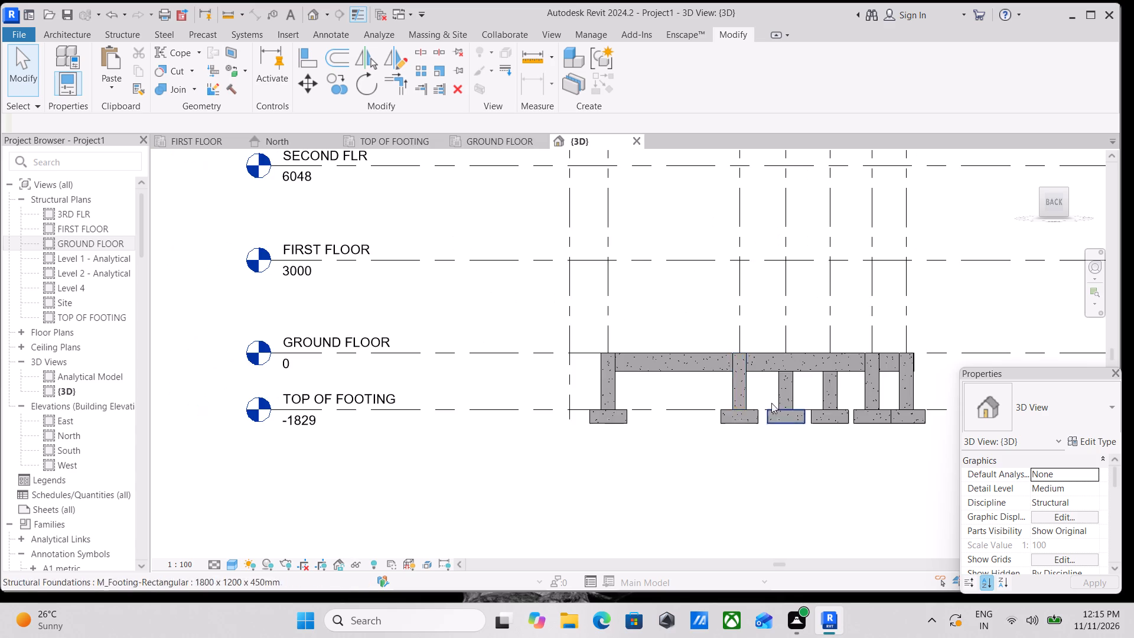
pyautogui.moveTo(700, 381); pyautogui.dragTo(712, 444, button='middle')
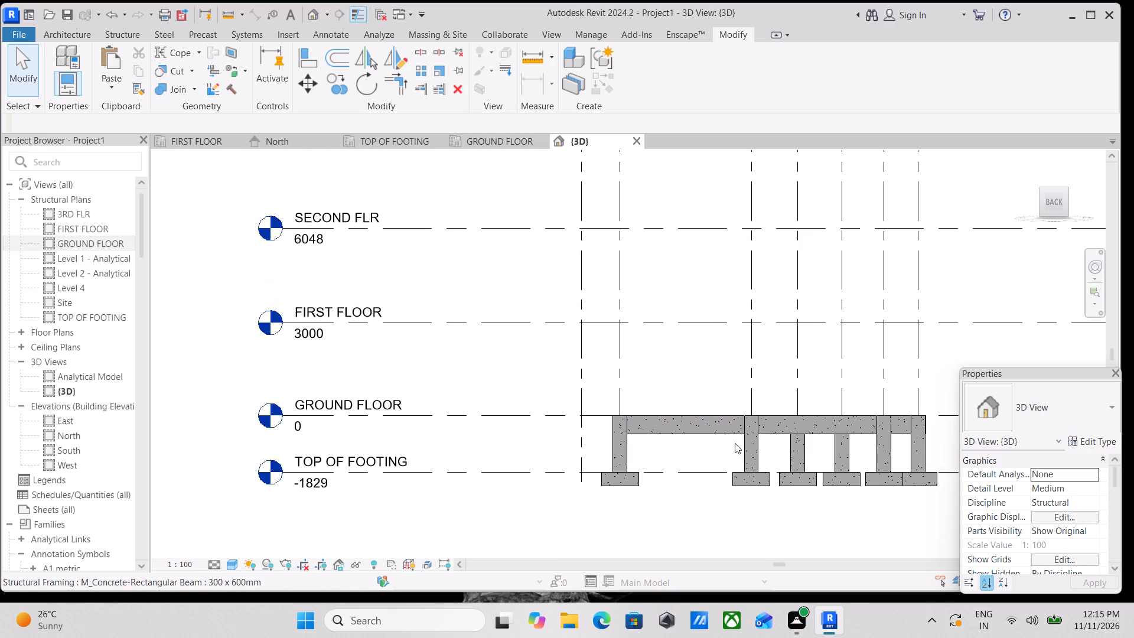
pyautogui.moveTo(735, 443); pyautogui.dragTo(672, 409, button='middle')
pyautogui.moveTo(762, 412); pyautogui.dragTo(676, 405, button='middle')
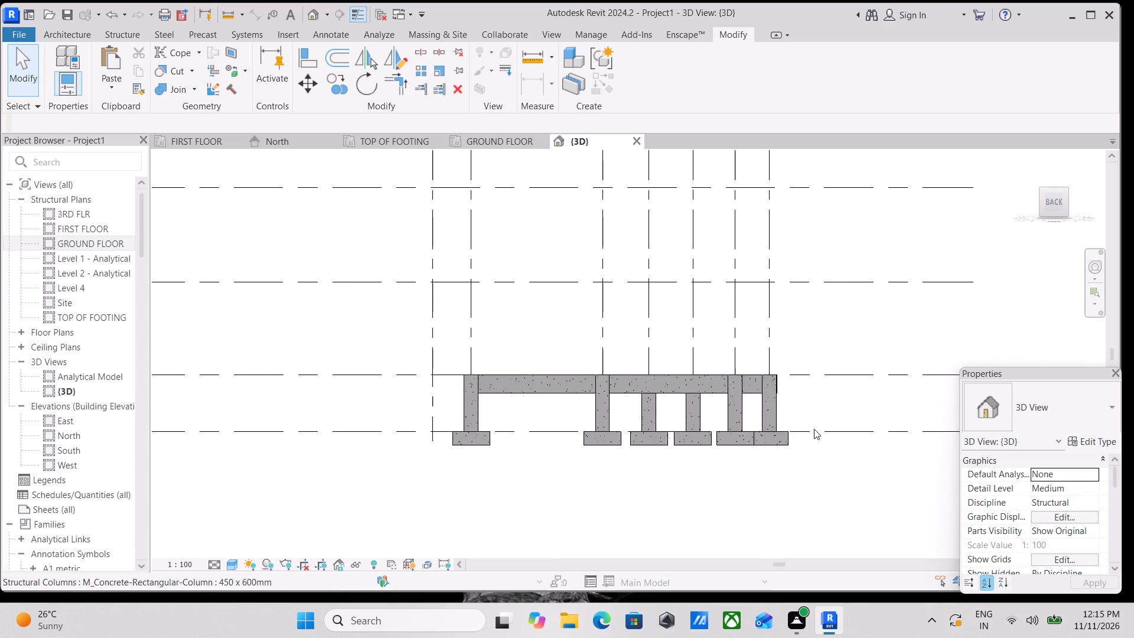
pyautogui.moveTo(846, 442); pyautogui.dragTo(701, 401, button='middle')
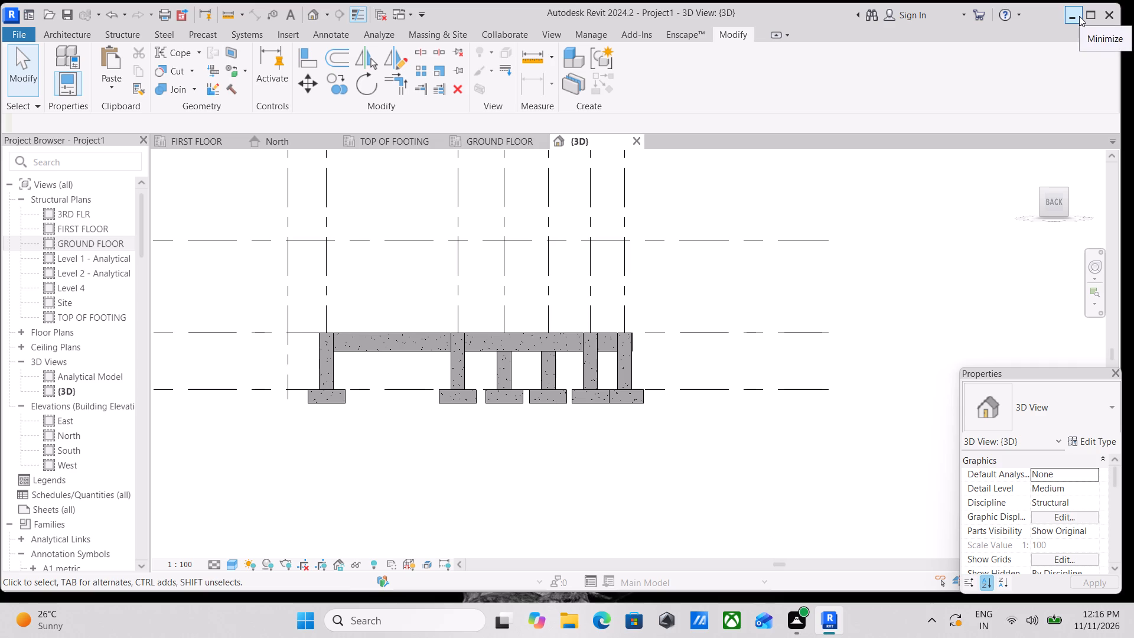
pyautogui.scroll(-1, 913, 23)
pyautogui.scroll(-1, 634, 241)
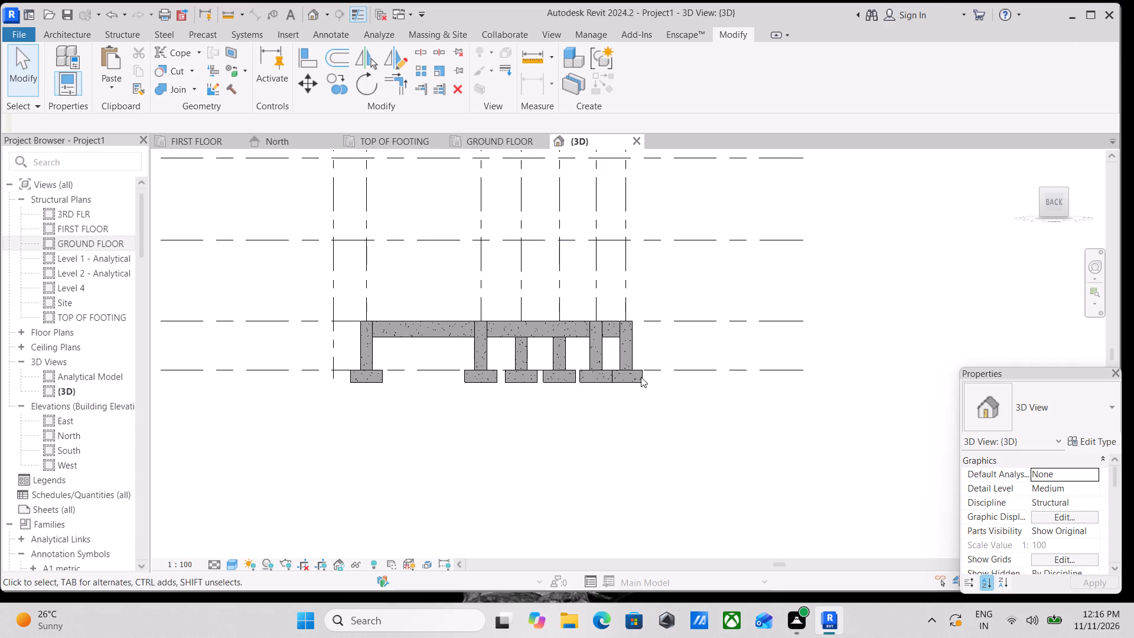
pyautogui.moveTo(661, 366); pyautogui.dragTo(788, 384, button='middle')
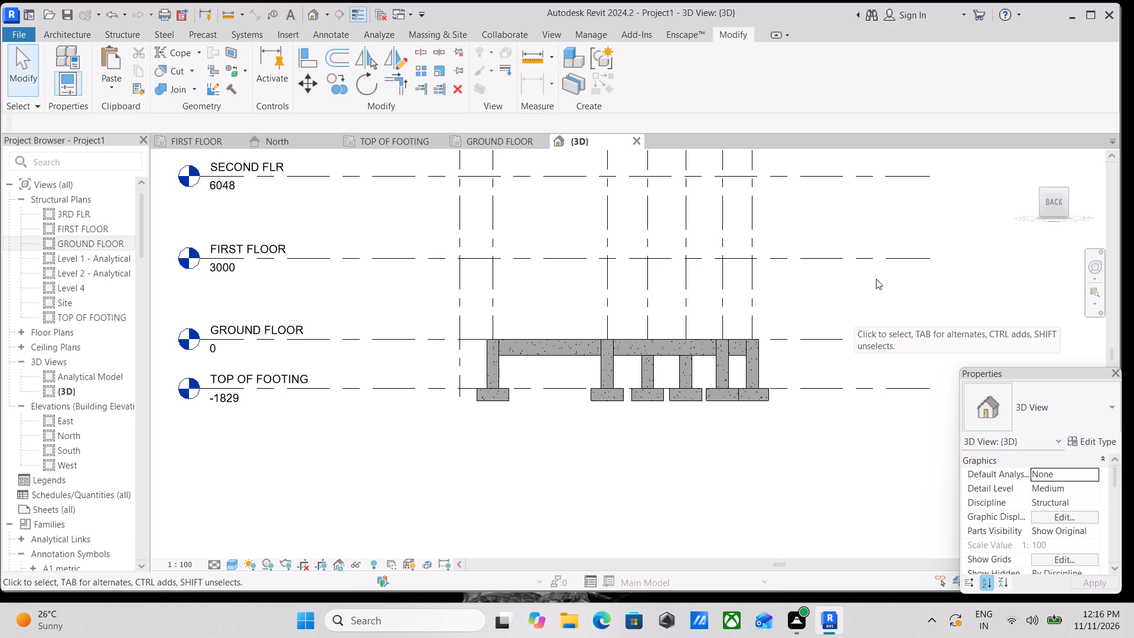
# Copy the GROUND FLOOR columns, beams and slabs, without the footings, and paste them aligned to the FIRST FLOOR level.
pyautogui.scroll(-3, 767, 258)
pyautogui.scroll(10, 657, 323)
pyautogui.moveTo(514, 282); pyautogui.dragTo(494, 272, button='middle')
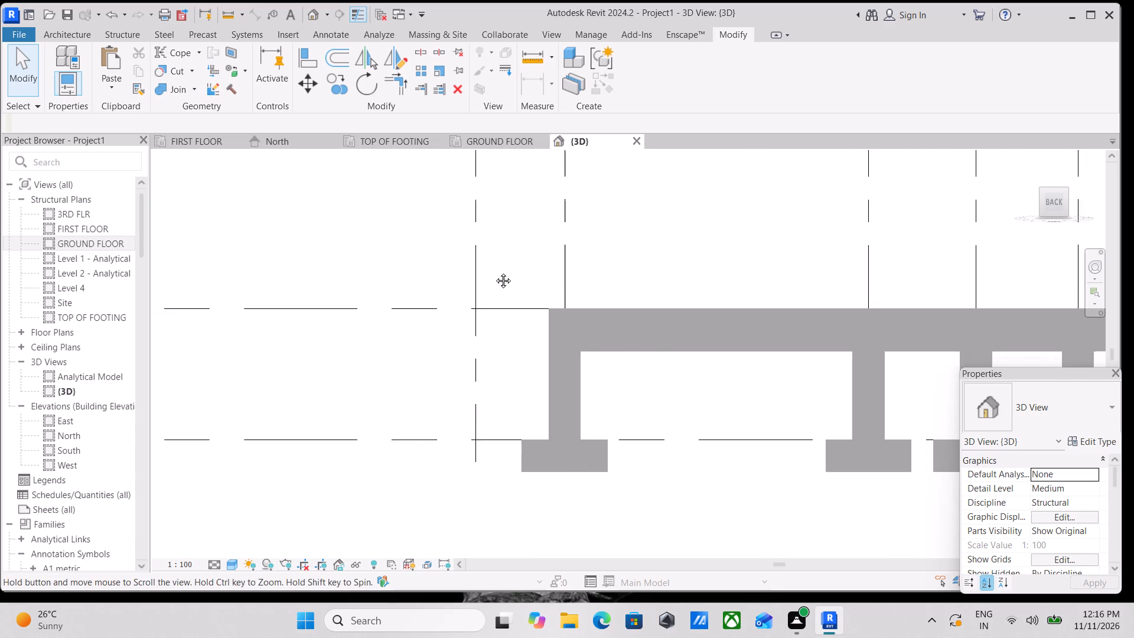
pyautogui.moveTo(494, 272); pyautogui.dragTo(488, 270, button='middle')
pyautogui.scroll(-4, 491, 267)
pyautogui.moveTo(491, 267); pyautogui.dragTo(467, 269, button='middle')
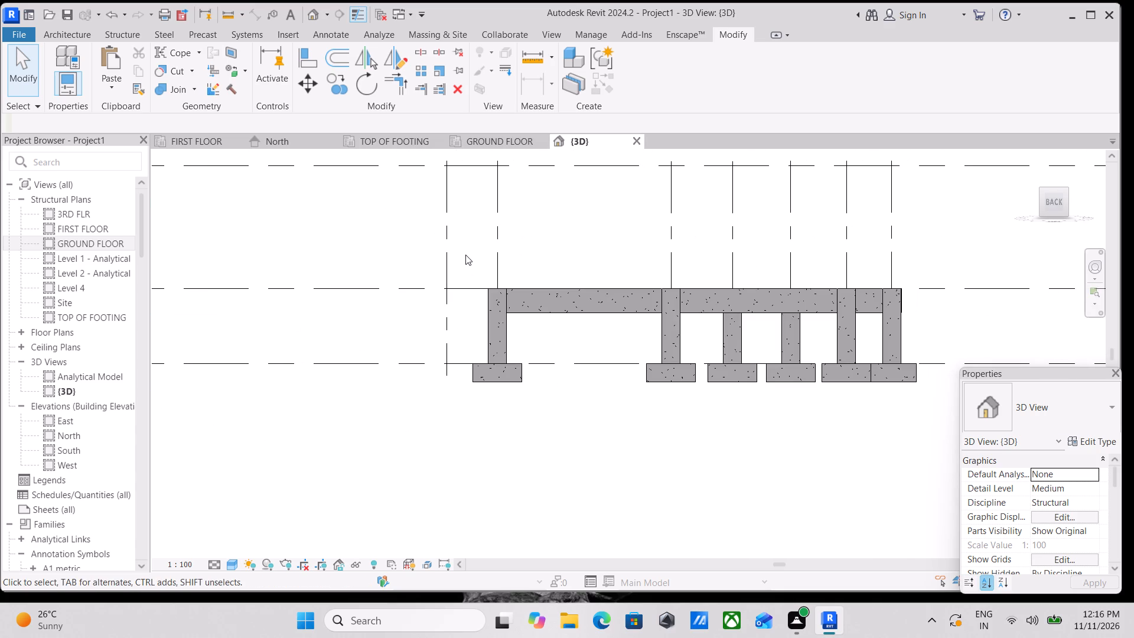
pyautogui.moveTo(465, 255); pyautogui.dragTo(537, 320)
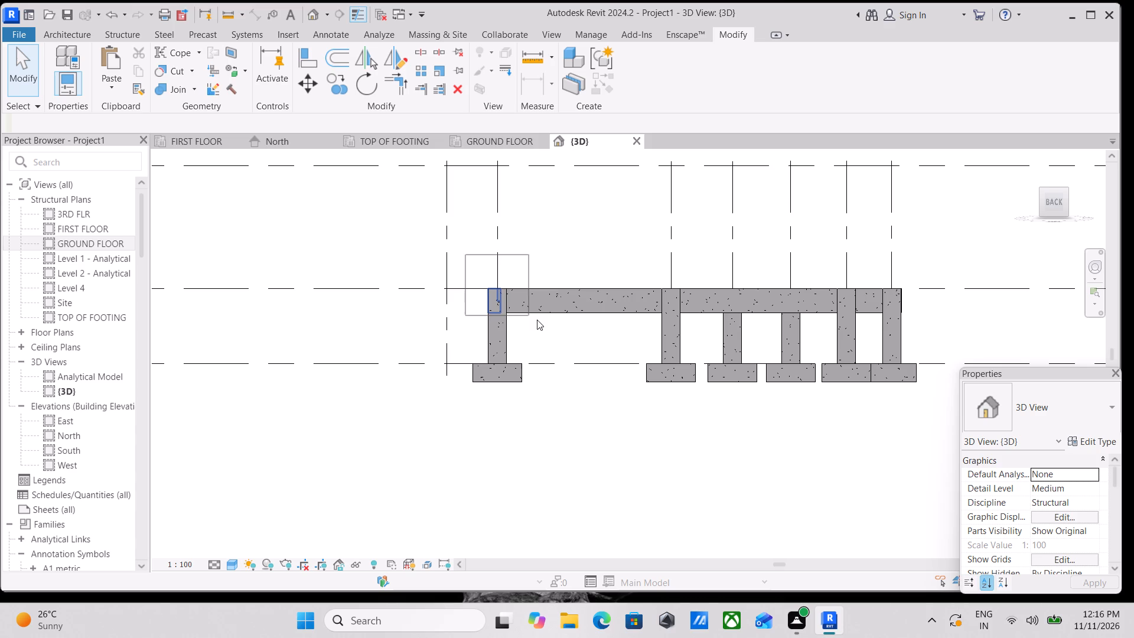
pyautogui.moveTo(537, 320); pyautogui.dragTo(780, 388)
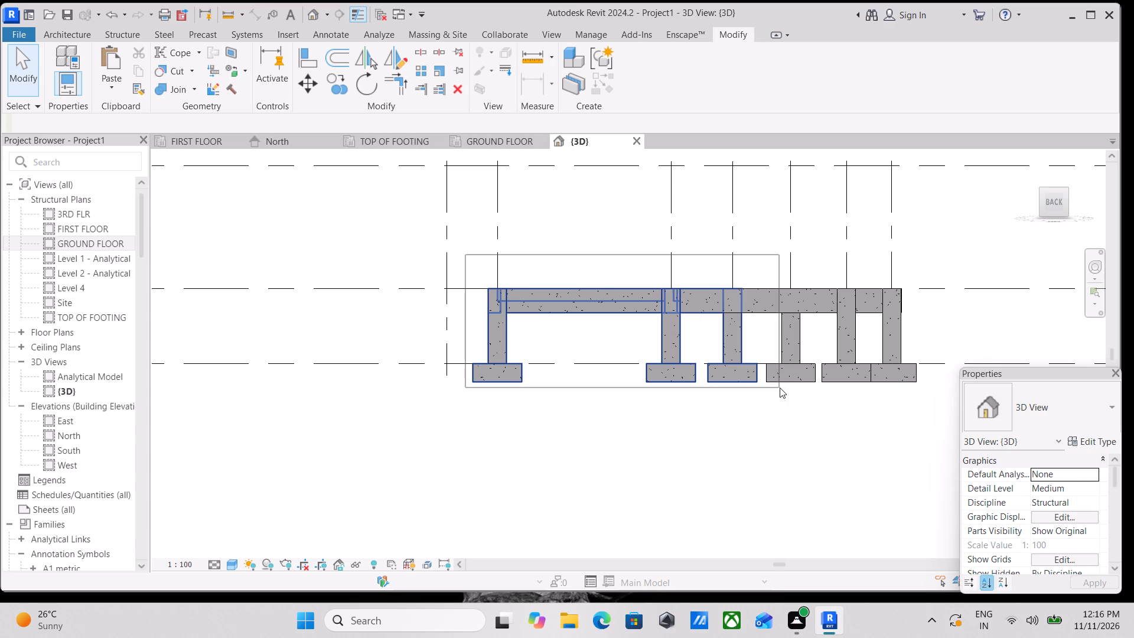
pyautogui.moveTo(780, 388); pyautogui.dragTo(839, 369)
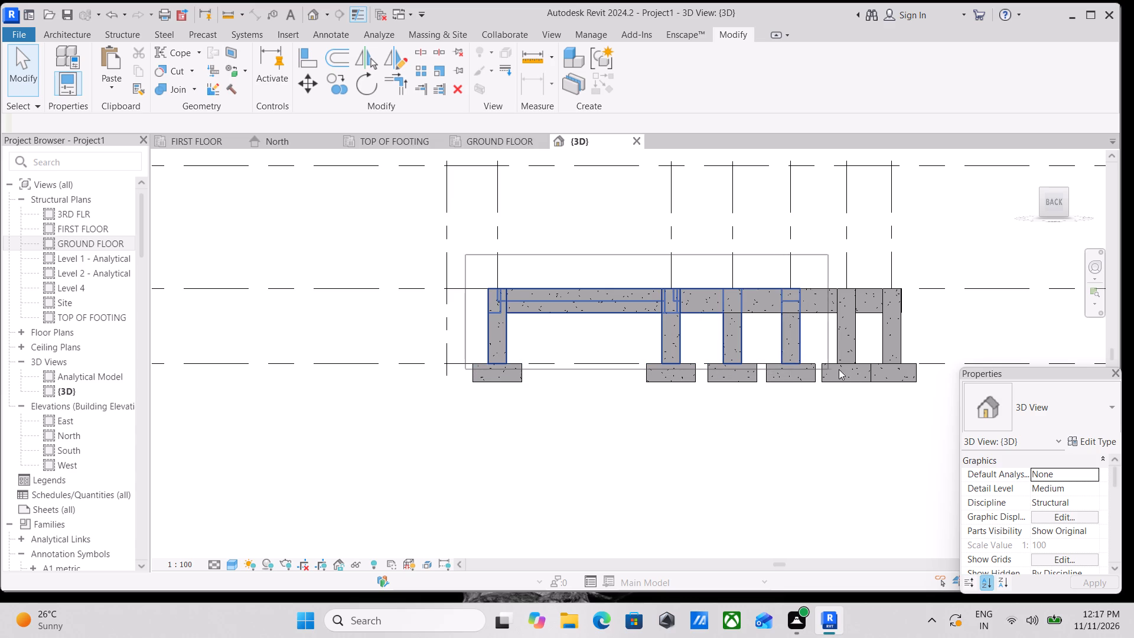
pyautogui.moveTo(839, 369); pyautogui.dragTo(925, 368)
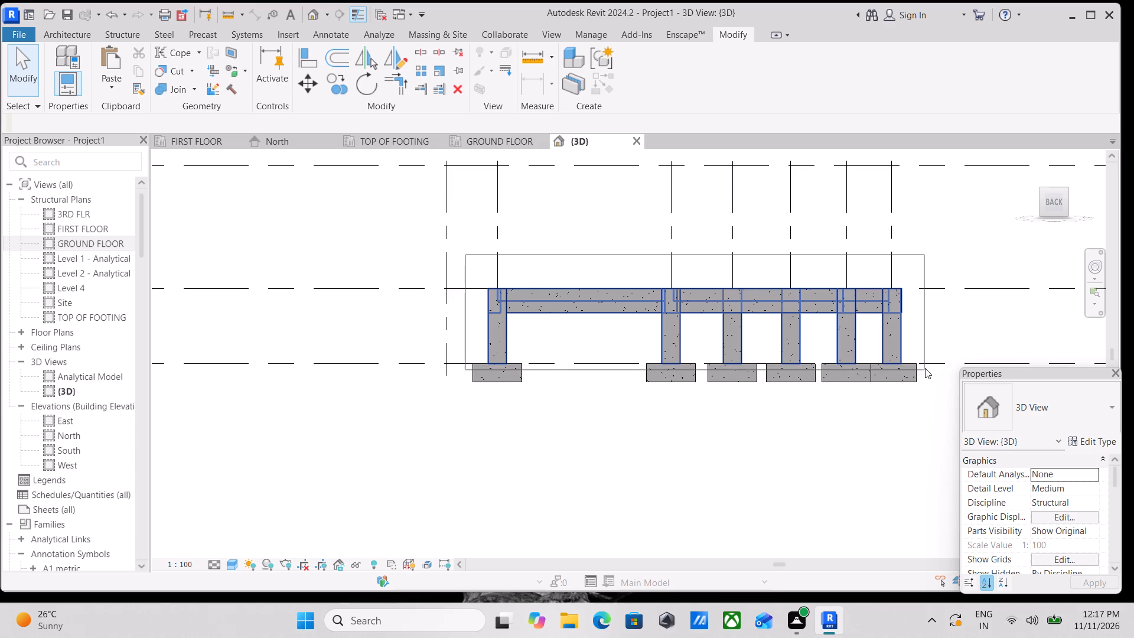
pyautogui.moveTo(925, 368); pyautogui.dragTo(926, 367)
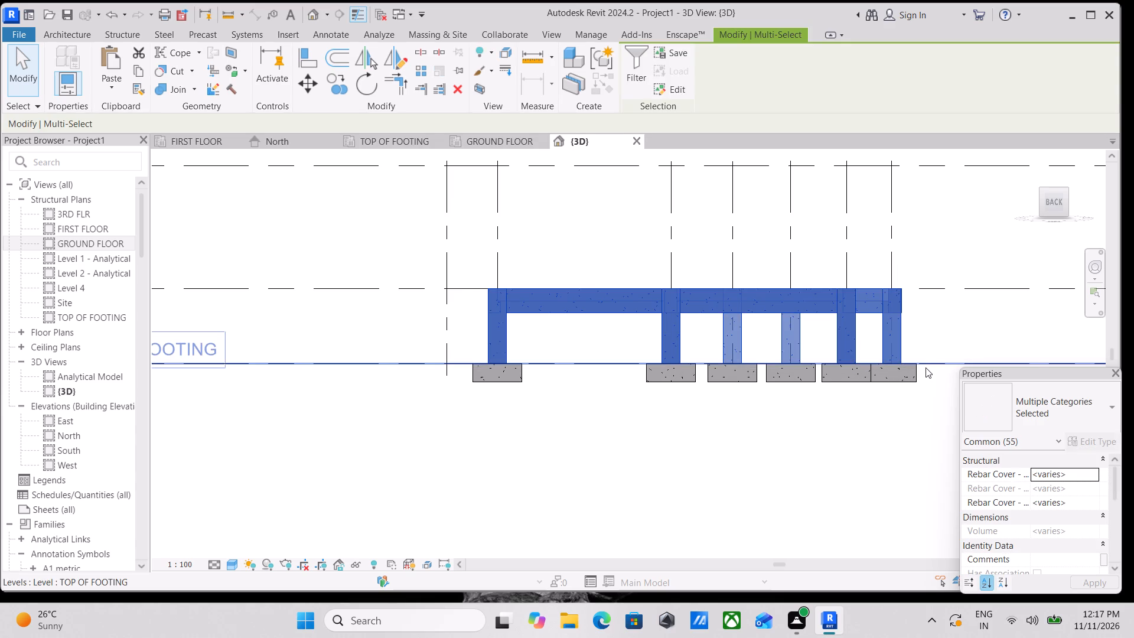
pyautogui.moveTo(530, 351); pyautogui.dragTo(650, 398, button='middle')
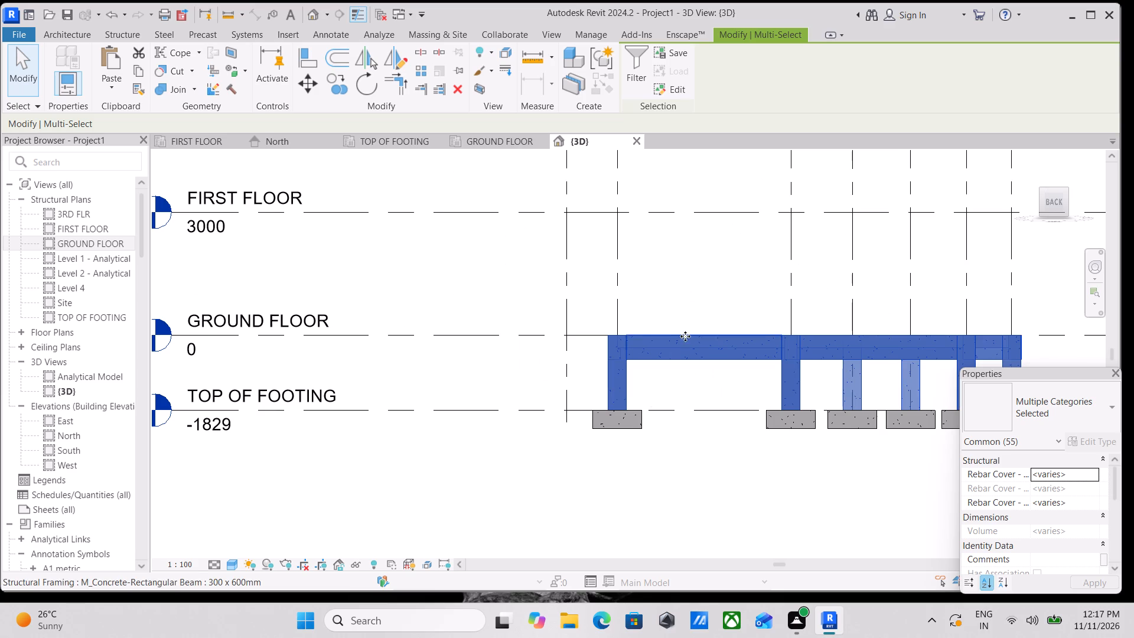
pyautogui.scroll(2, 687, 334)
pyautogui.moveTo(686, 313); pyautogui.dragTo(516, 325, button='middle')
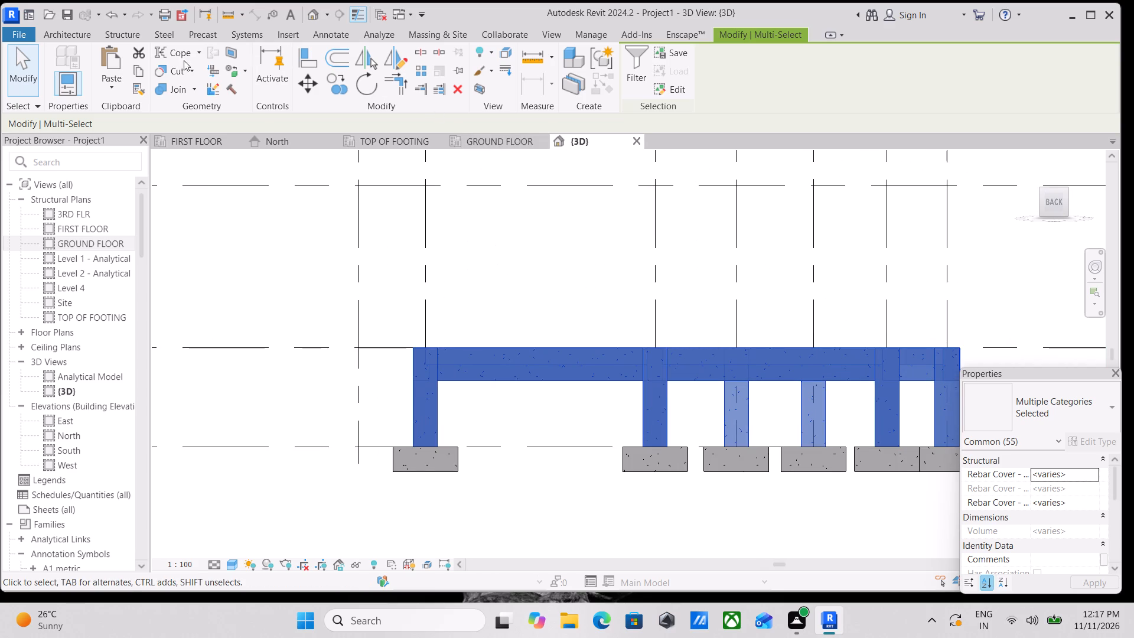
pyautogui.click(135, 73)
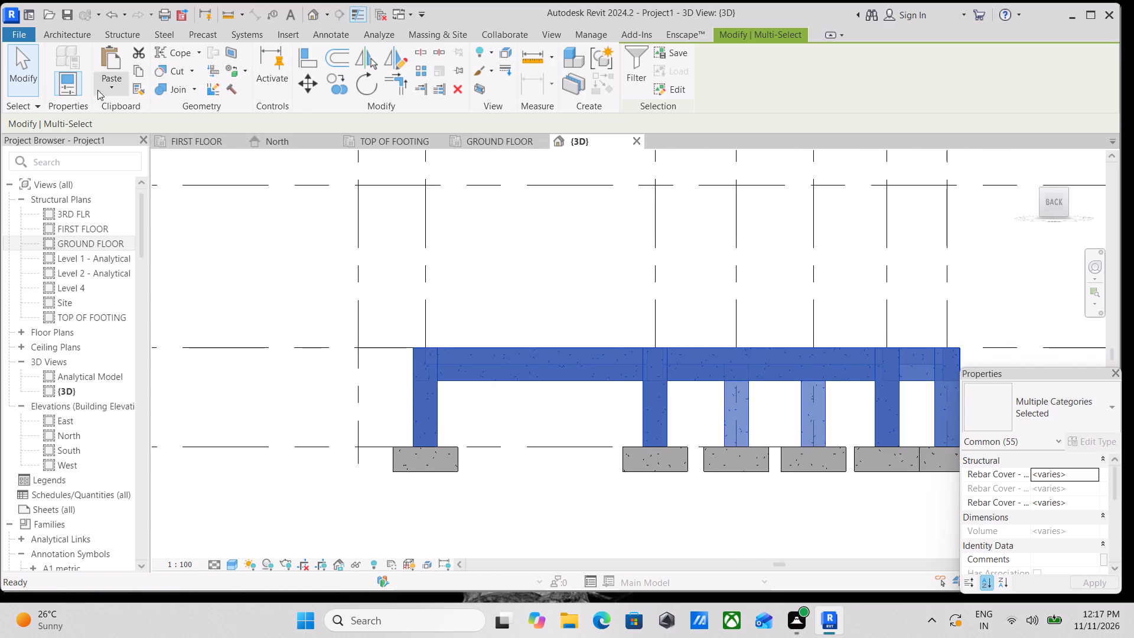
pyautogui.click(106, 81)
pyautogui.click(178, 142)
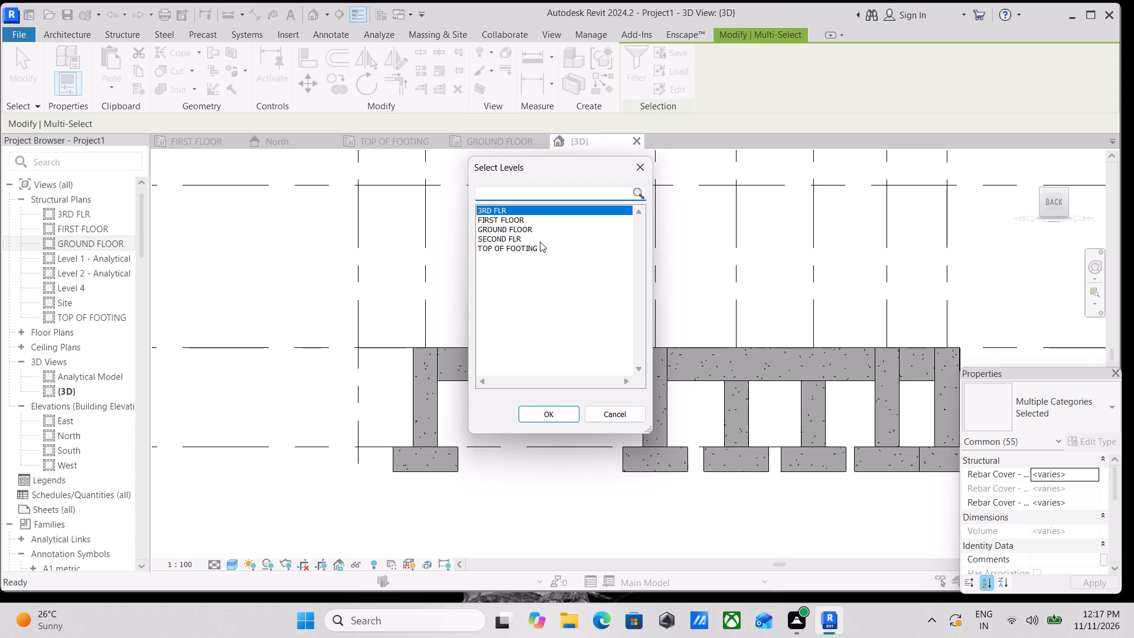
pyautogui.click(513, 214)
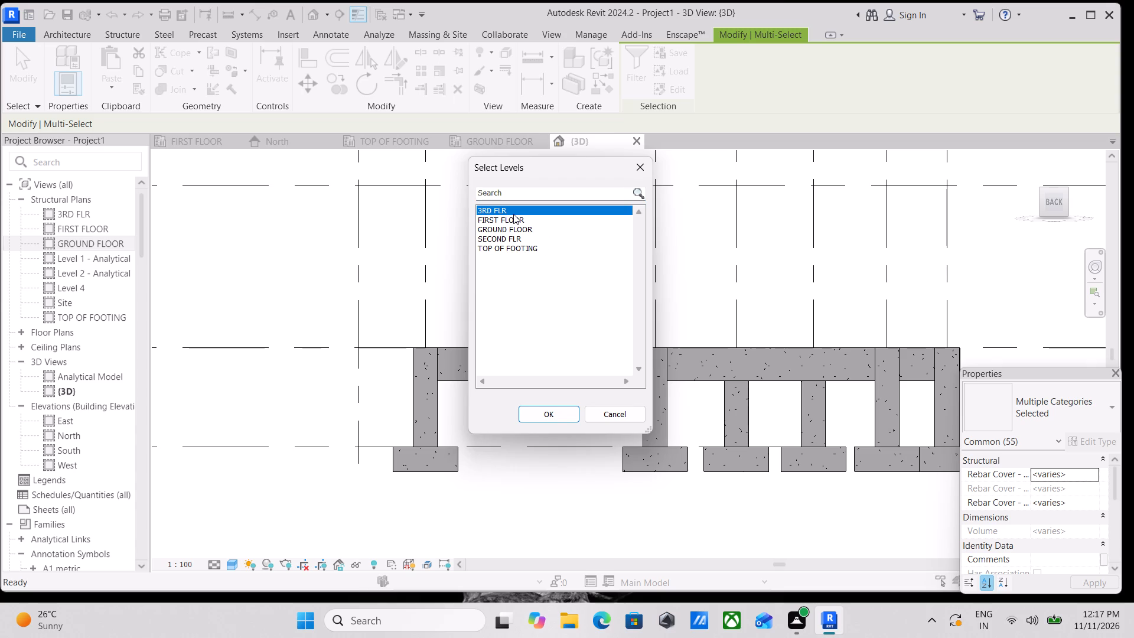
pyautogui.click(513, 217)
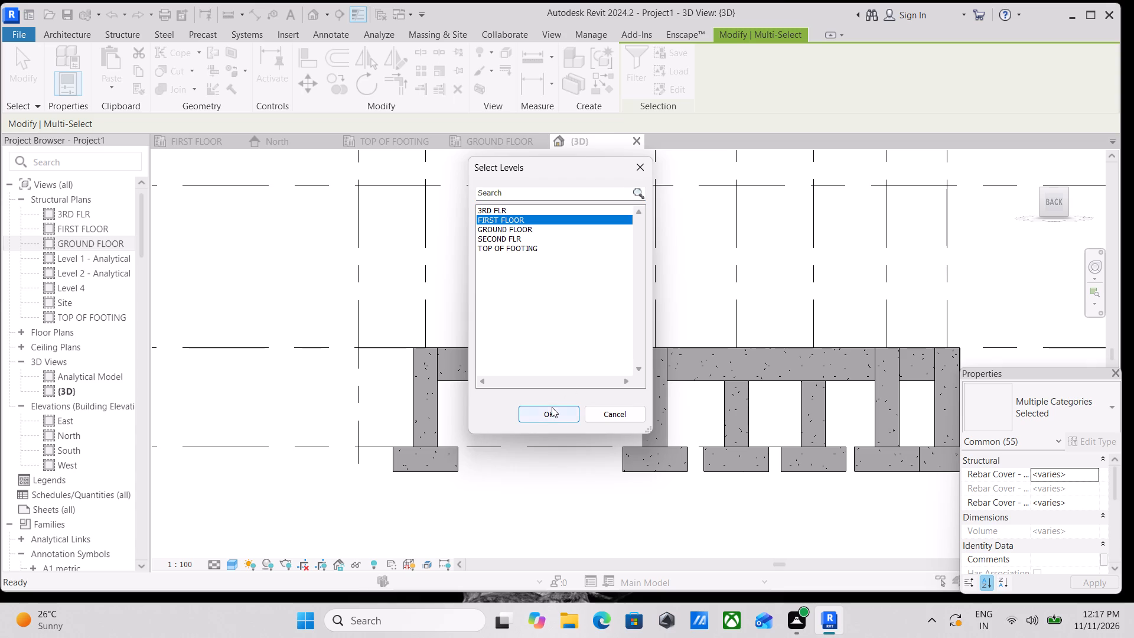
pyautogui.click(555, 415)
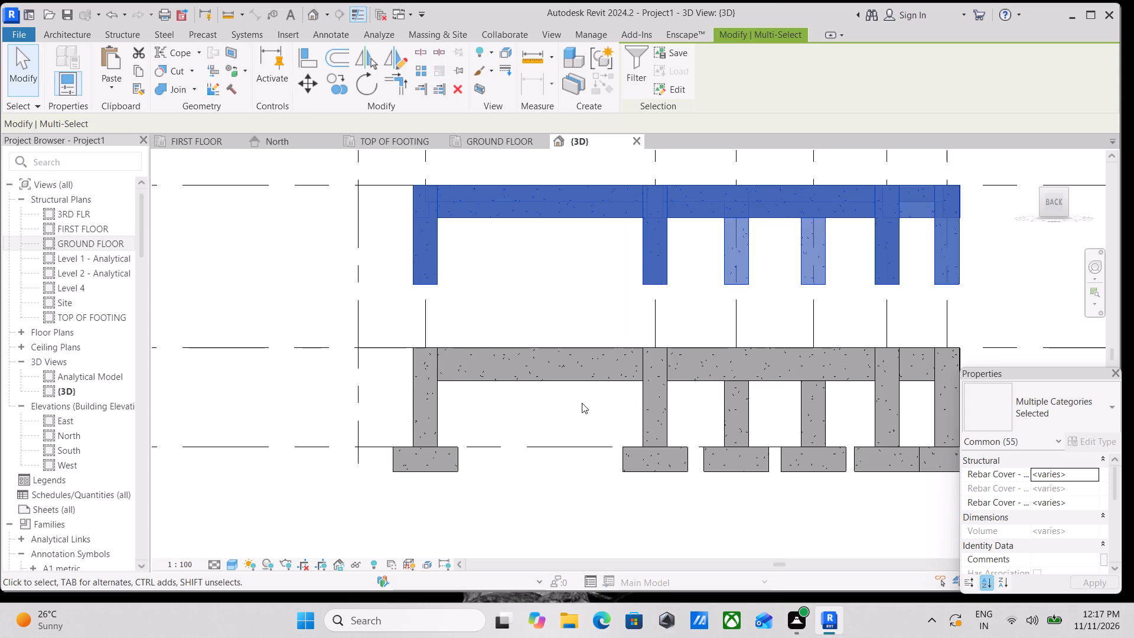
pyautogui.scroll(-1, 582, 403)
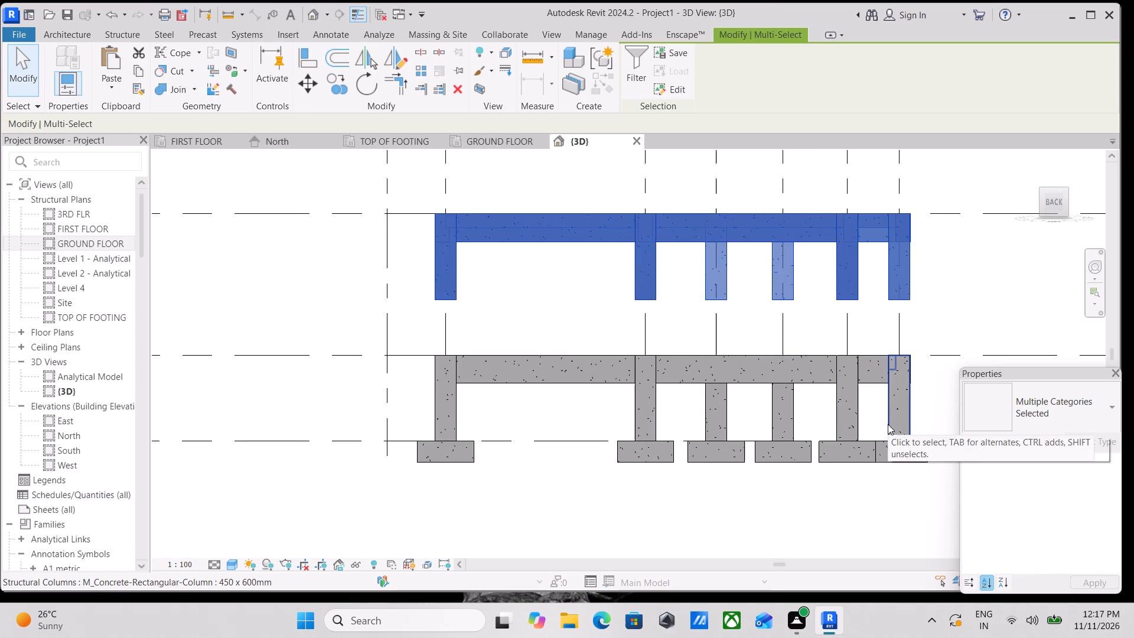
pyautogui.scroll(1, 992, 426)
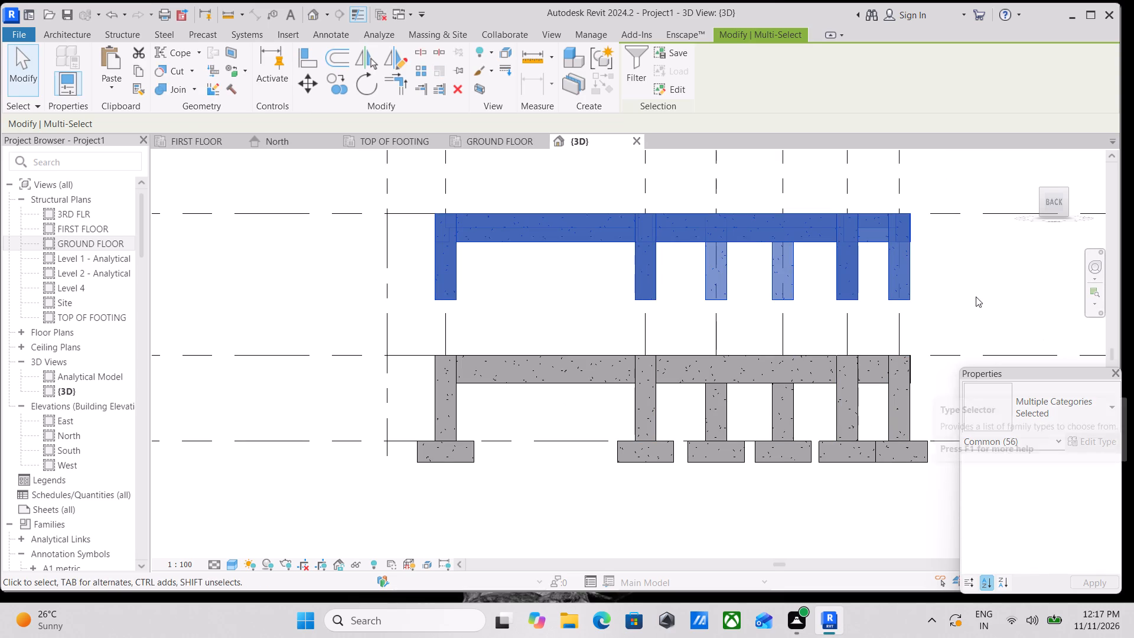
pyautogui.click(973, 297)
# Filter a selection of the pasted upper storey to Structural Columns only and set their Base Offset to 0.
pyautogui.scroll(-2, 410, 236)
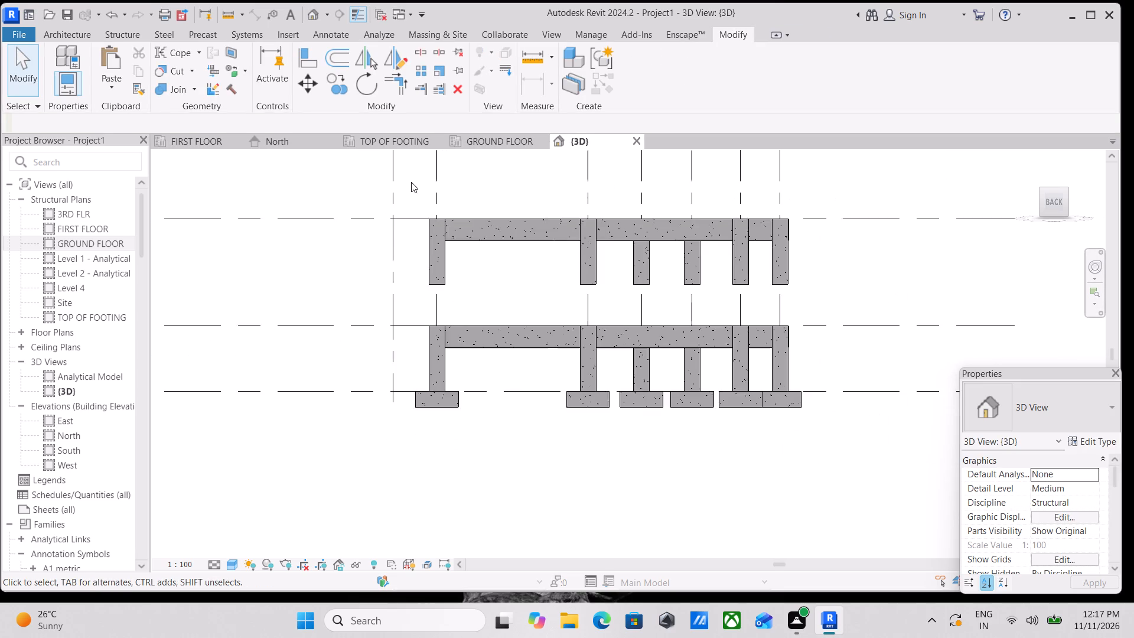
pyautogui.scroll(5, 411, 182)
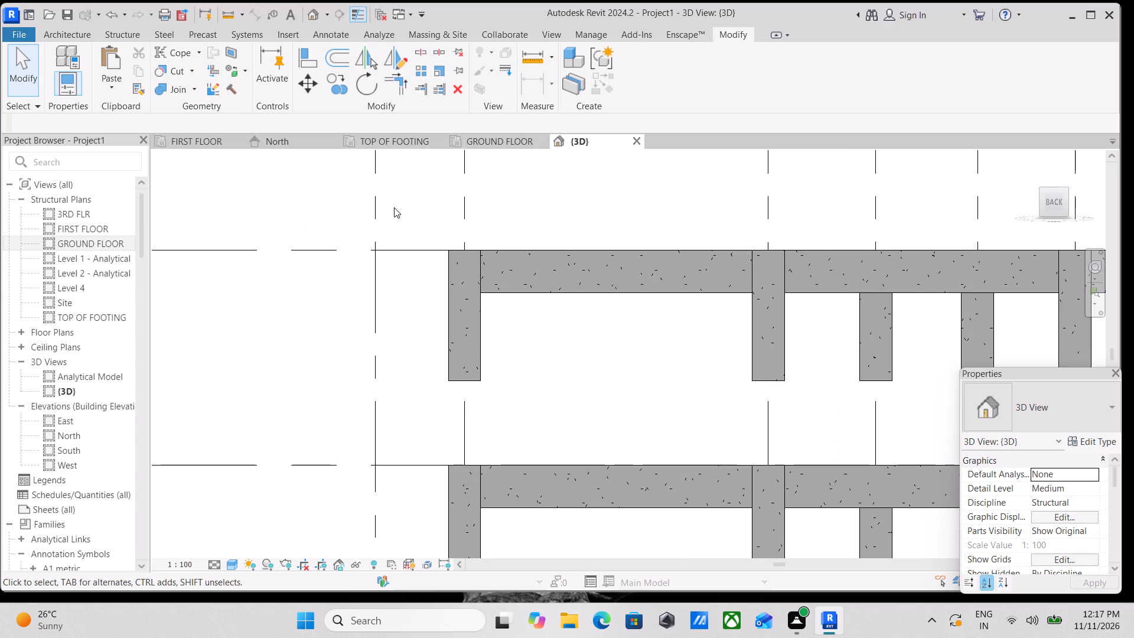
pyautogui.scroll(1, 394, 207)
pyautogui.scroll(-4, 394, 207)
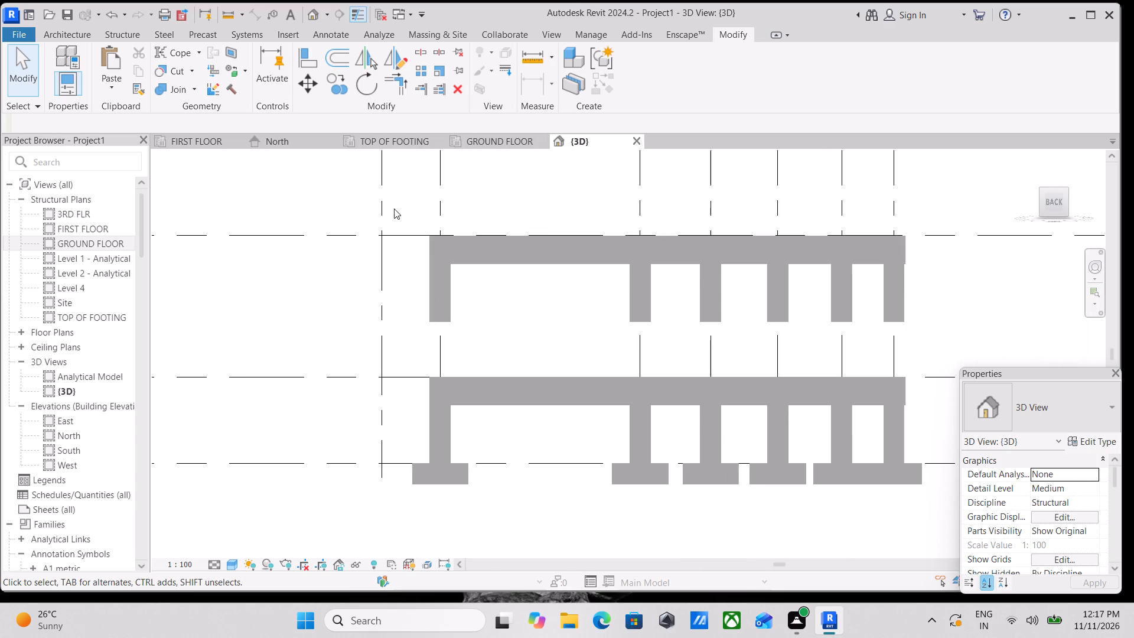
pyautogui.moveTo(396, 213); pyautogui.dragTo(490, 309)
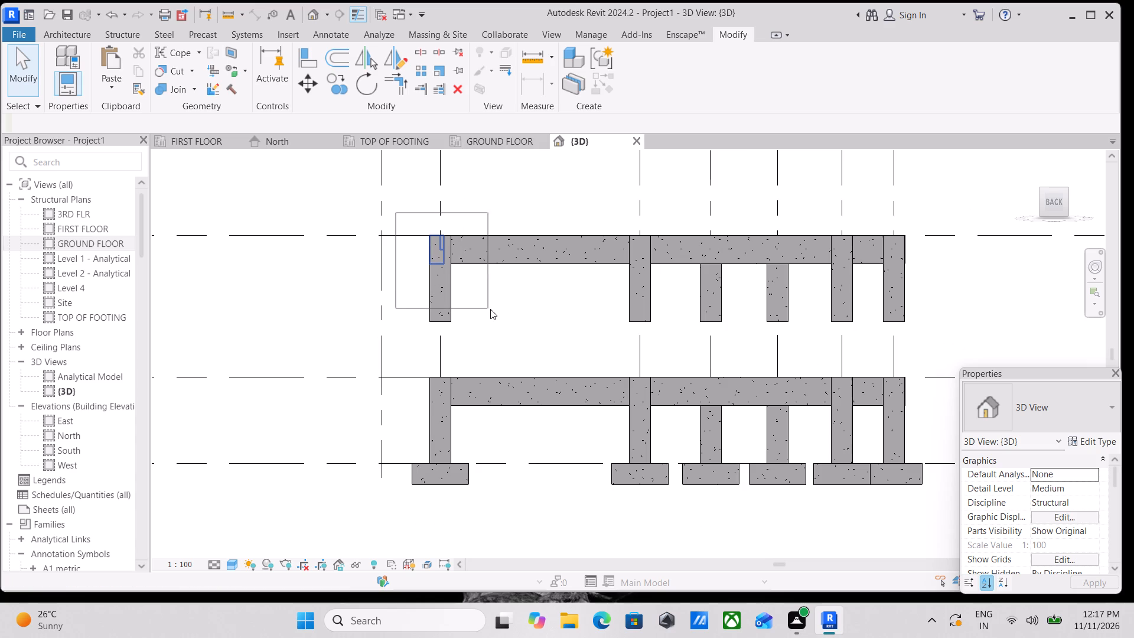
pyautogui.moveTo(490, 309); pyautogui.dragTo(836, 329)
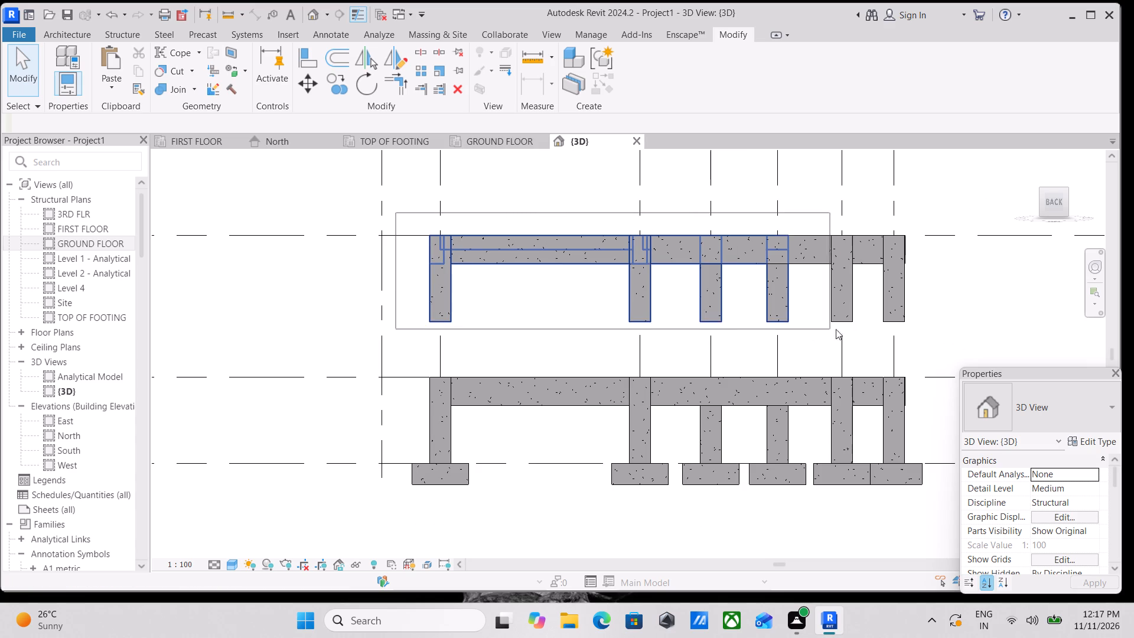
pyautogui.moveTo(836, 329); pyautogui.dragTo(956, 336)
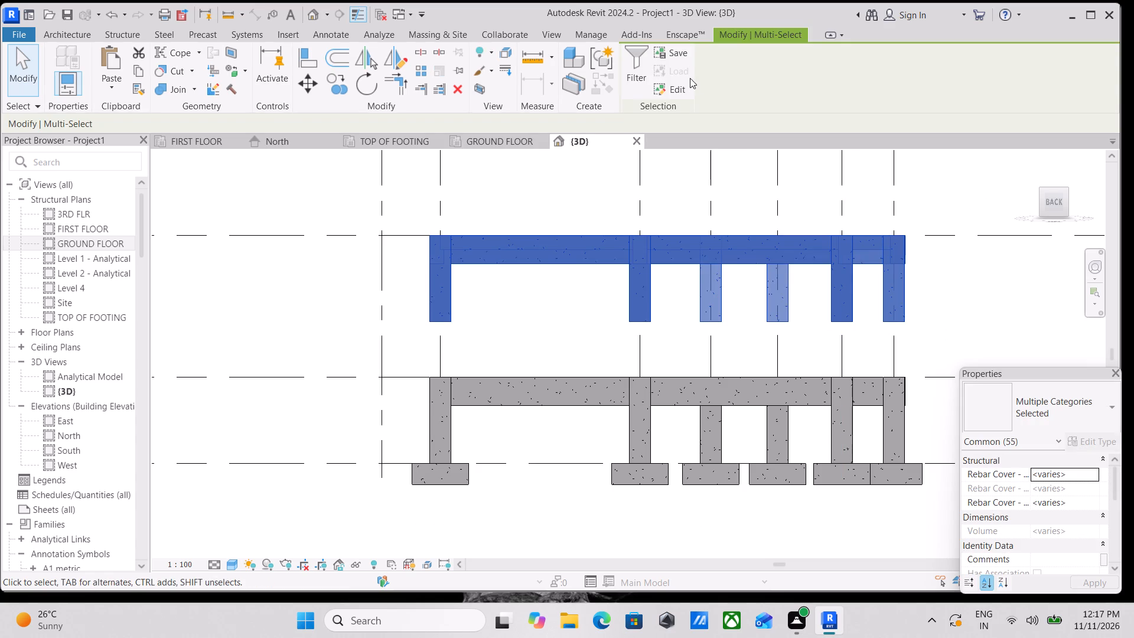
pyautogui.click(634, 76)
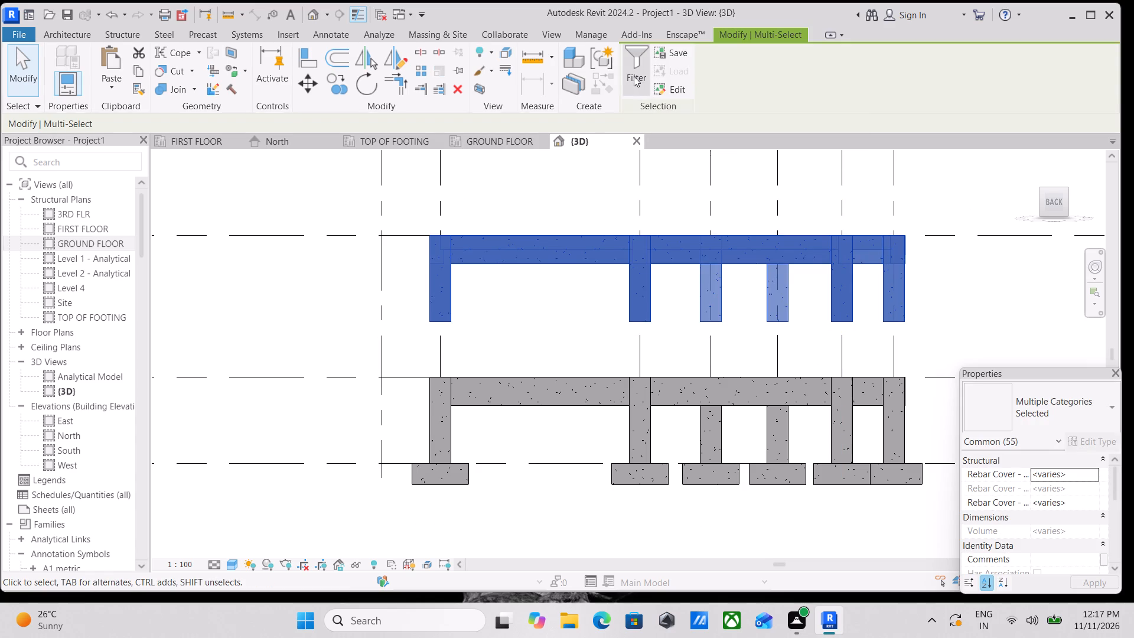
pyautogui.click(634, 76)
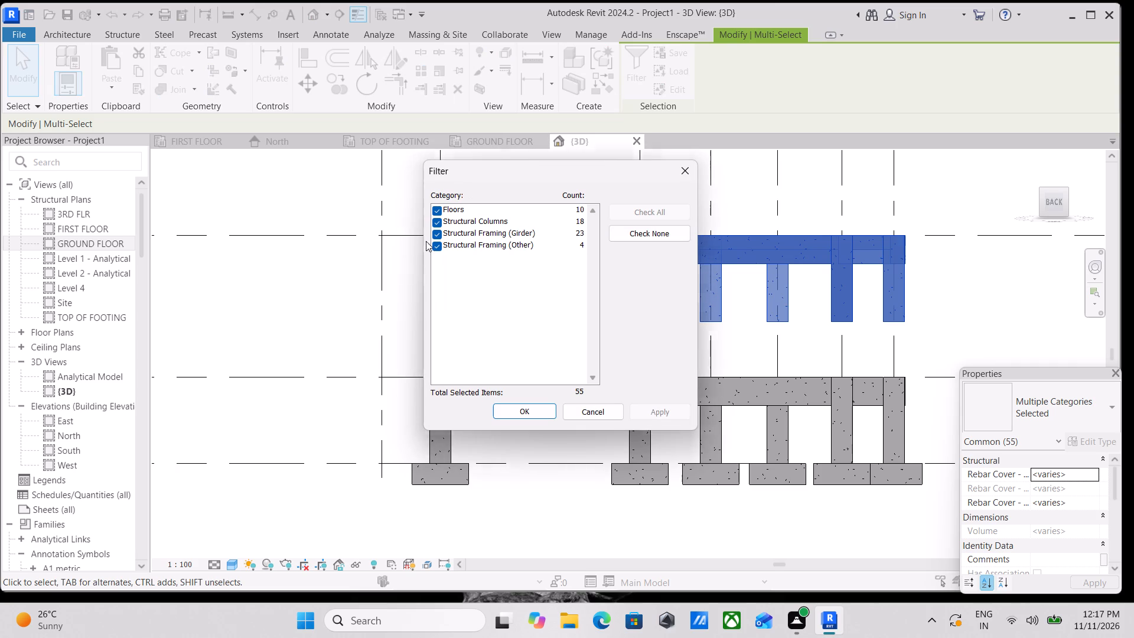
pyautogui.click(436, 243)
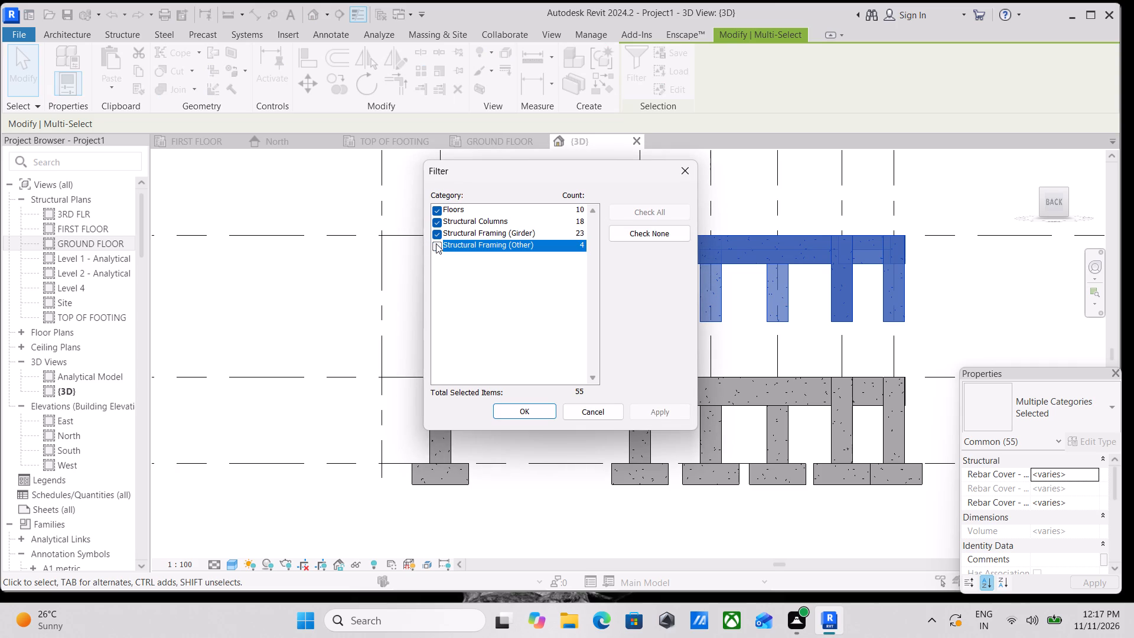
pyautogui.click(435, 235)
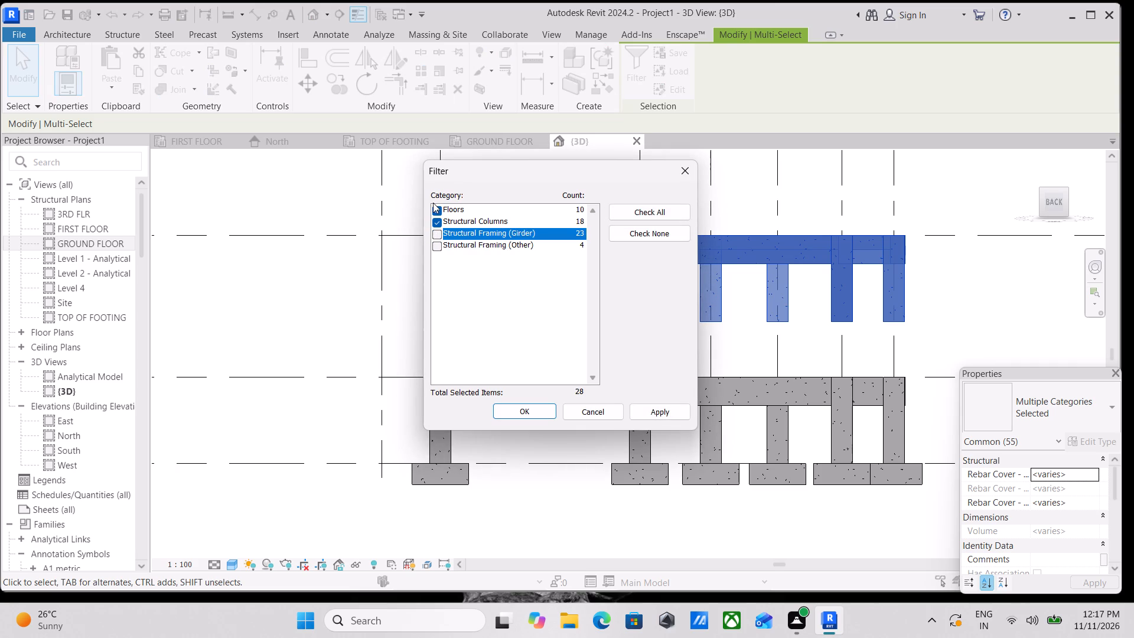
pyautogui.click(433, 203)
pyautogui.click(434, 207)
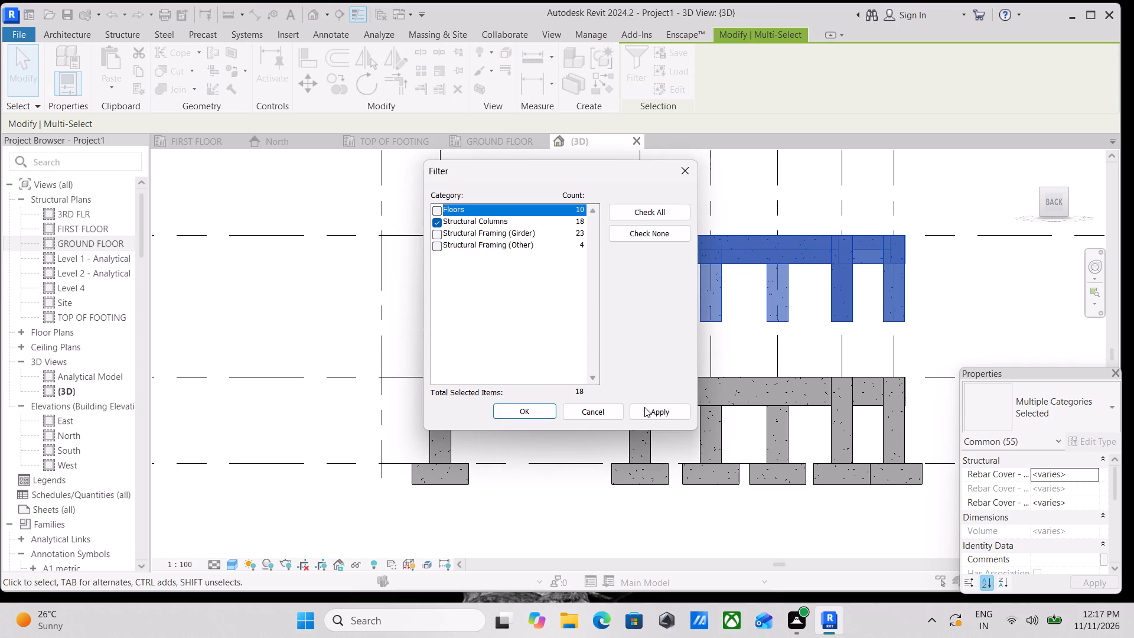
pyautogui.click(654, 411)
pyautogui.click(526, 406)
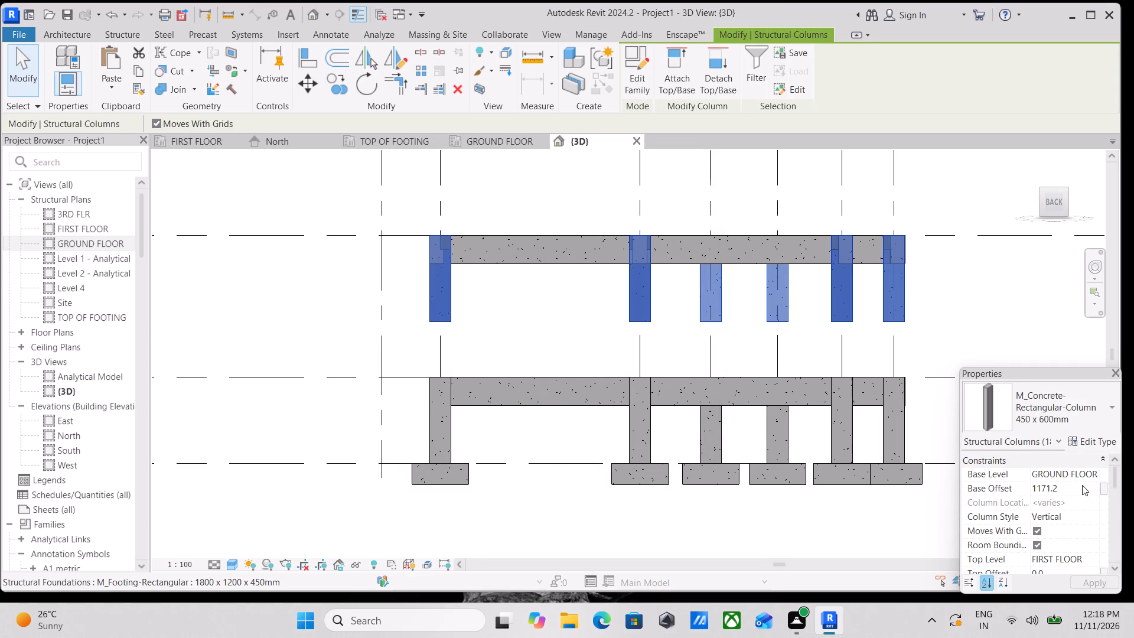
pyautogui.click(1082, 485)
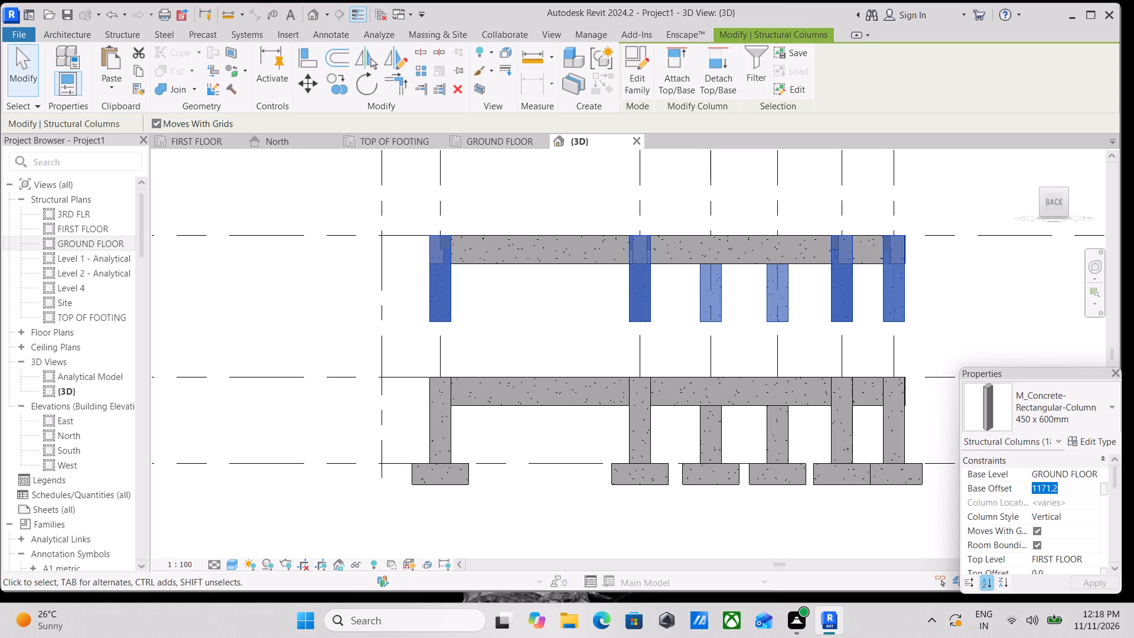
pyautogui.press('0')
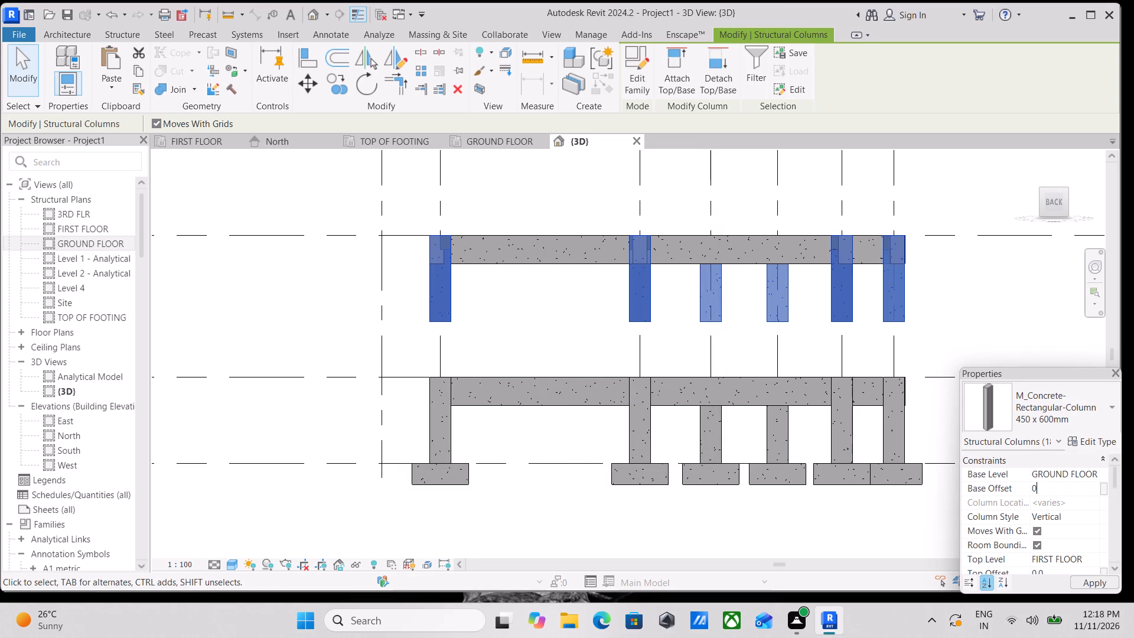
pyautogui.press('Return')
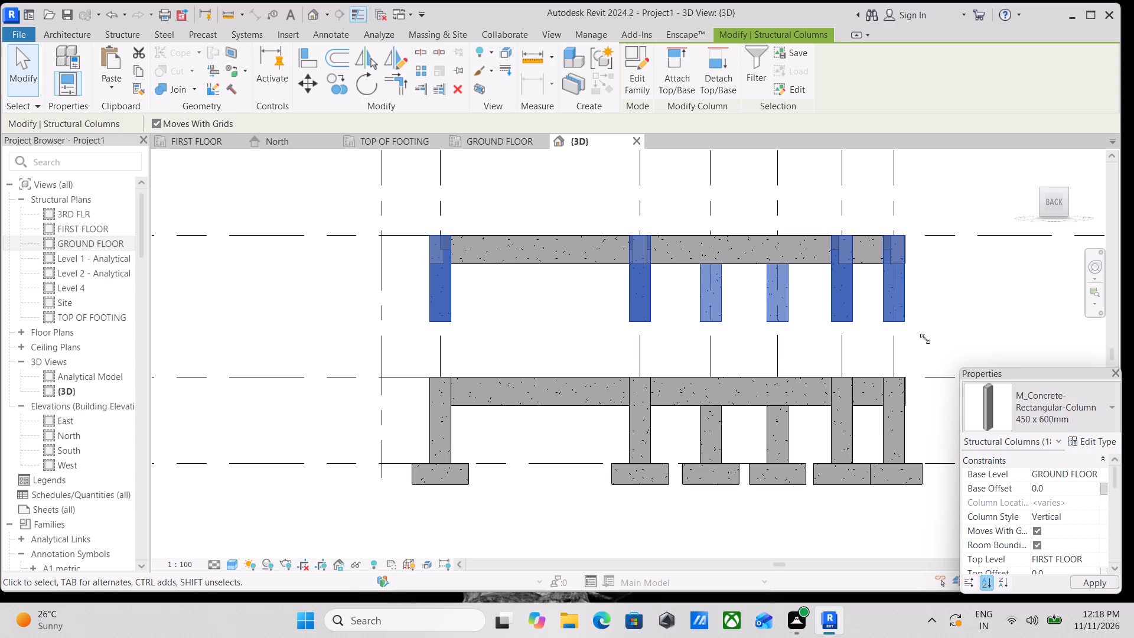
# Examine the upper columns and slab frame against the level lines from the back and in 3D from above.
pyautogui.scroll(5, 898, 292)
pyautogui.scroll(-7, 945, 296)
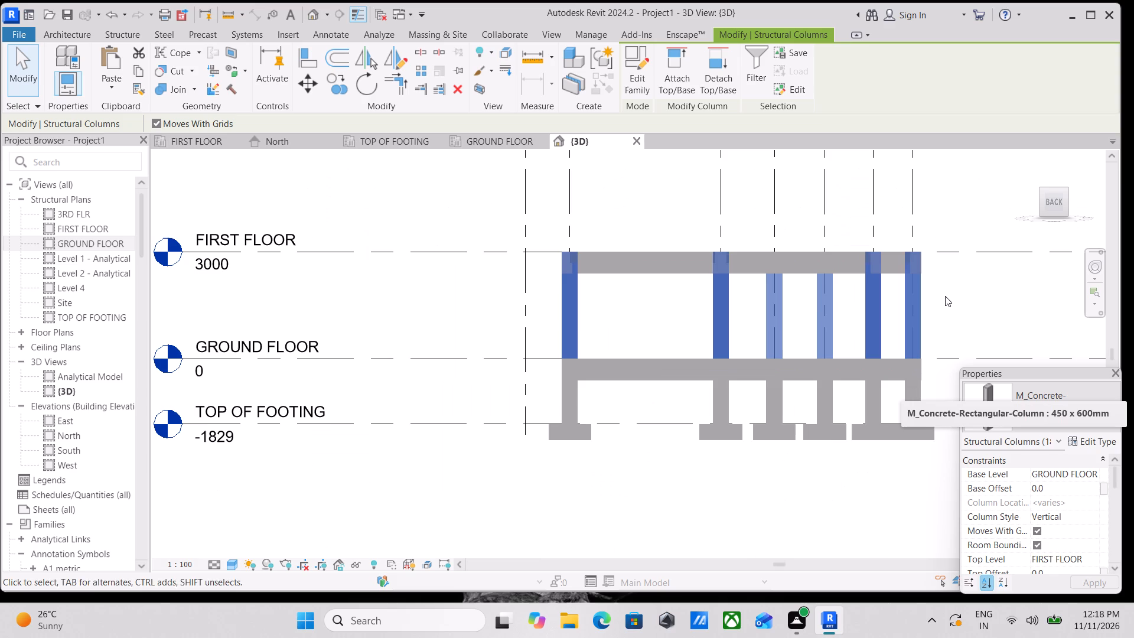
pyautogui.middleClick(945, 296)
pyautogui.scroll(-2, 990, 268)
pyautogui.moveTo(989, 302); pyautogui.dragTo(846, 298, button='middle')
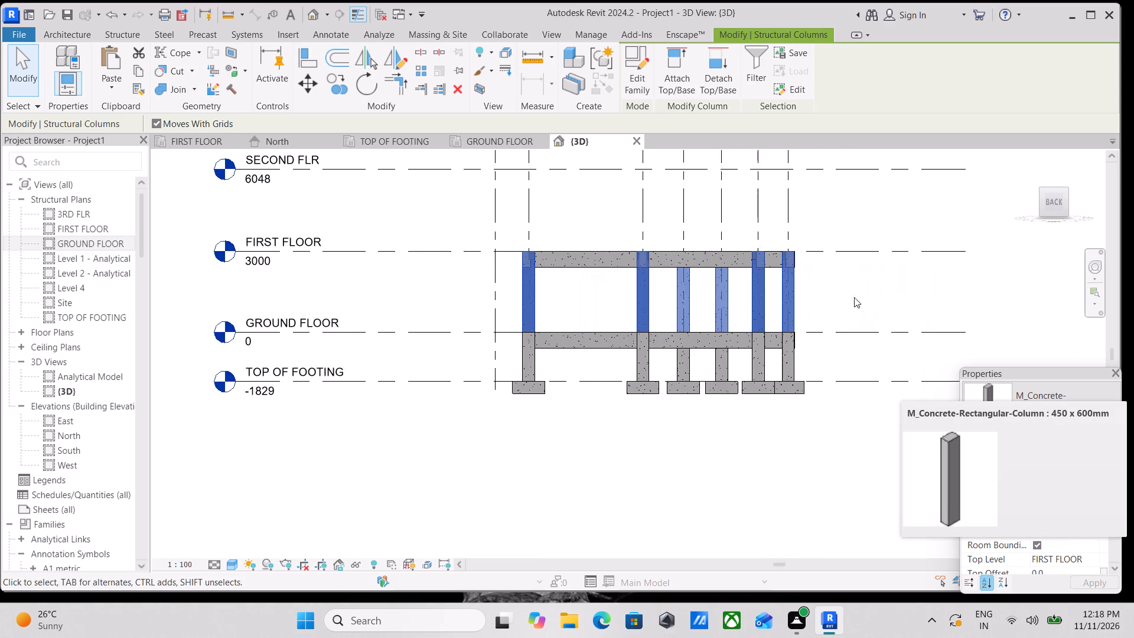
pyautogui.scroll(-2, 925, 314)
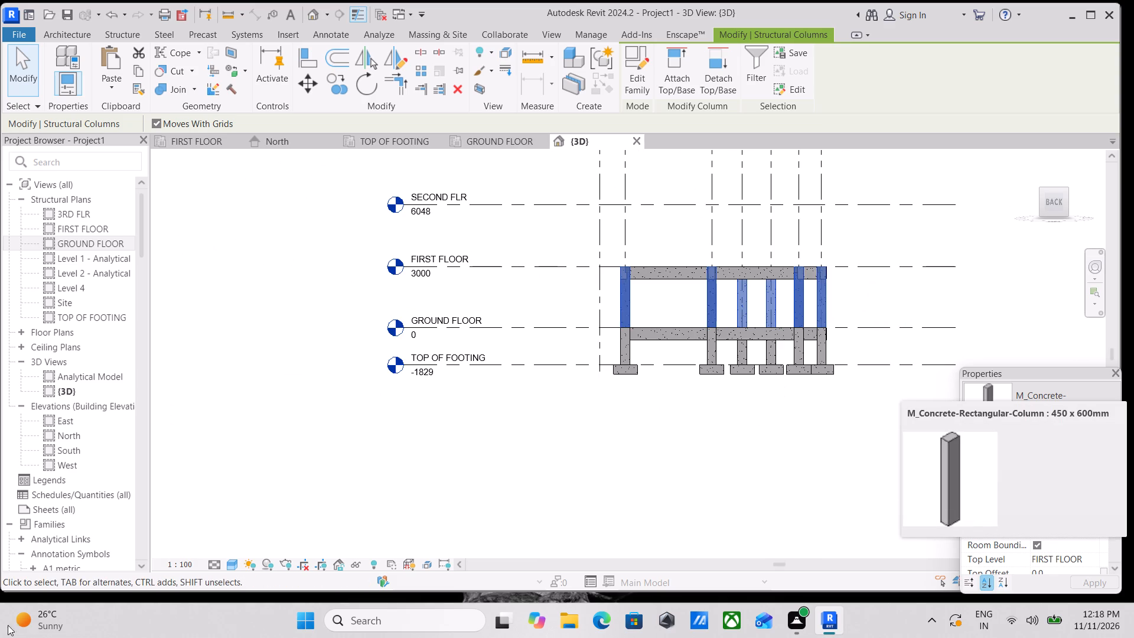
pyautogui.scroll(-1, 88, 422)
pyautogui.scroll(2, 372, 414)
pyautogui.scroll(-1, 511, 367)
pyautogui.moveTo(511, 367); pyautogui.dragTo(402, 356, button='middle')
pyautogui.moveTo(531, 370); pyautogui.dragTo(473, 360, button='middle')
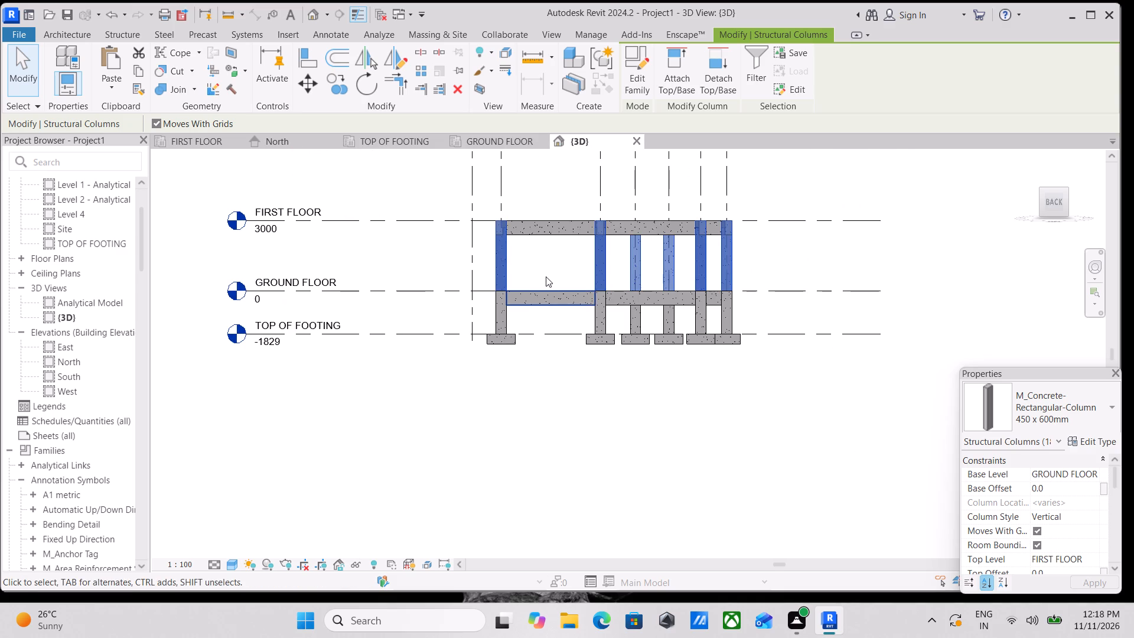
pyautogui.keyDown('shift'); pyautogui.moveTo(546, 276); pyautogui.dragTo(357, 390, button='middle'); pyautogui.keyUp('shift')
pyautogui.scroll(3, 556, 324)
pyautogui.press('Escape')
pyautogui.scroll(2, 514, 334)
pyautogui.moveTo(514, 334); pyautogui.dragTo(477, 433, button='middle')
pyautogui.scroll(-5, 477, 434)
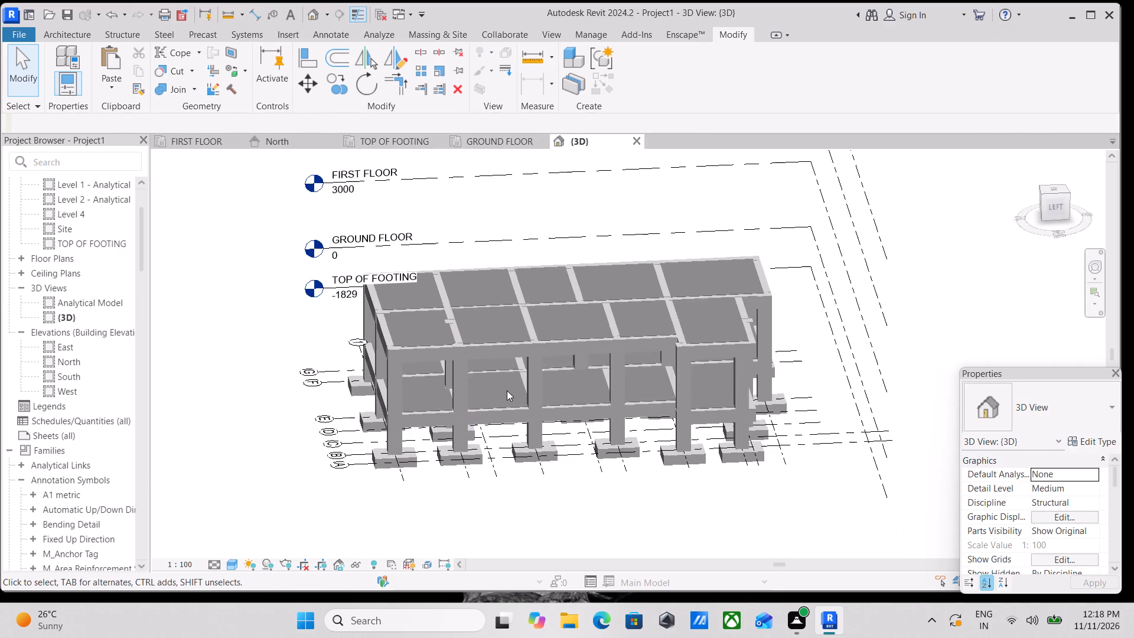
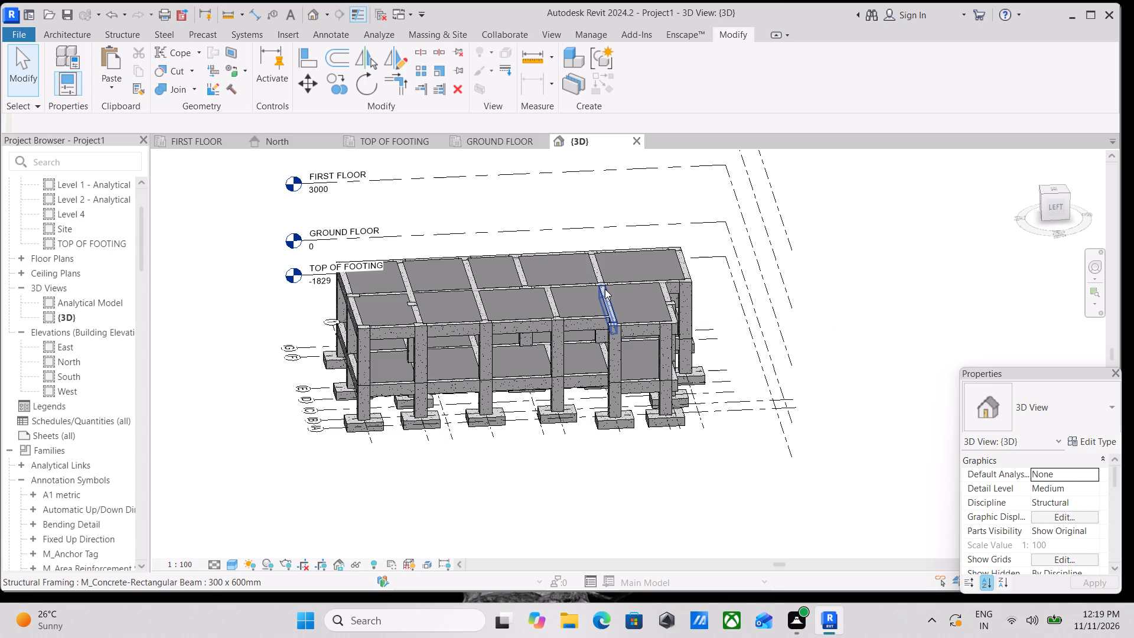
# In the left-facing 3D view, extend the TOP OF FOOTING level line outward so its head sits clear of the frame beyond grid 1.
pyautogui.scroll(2, 605, 289)
pyautogui.scroll(-5, 605, 289)
pyautogui.scroll(3, 614, 292)
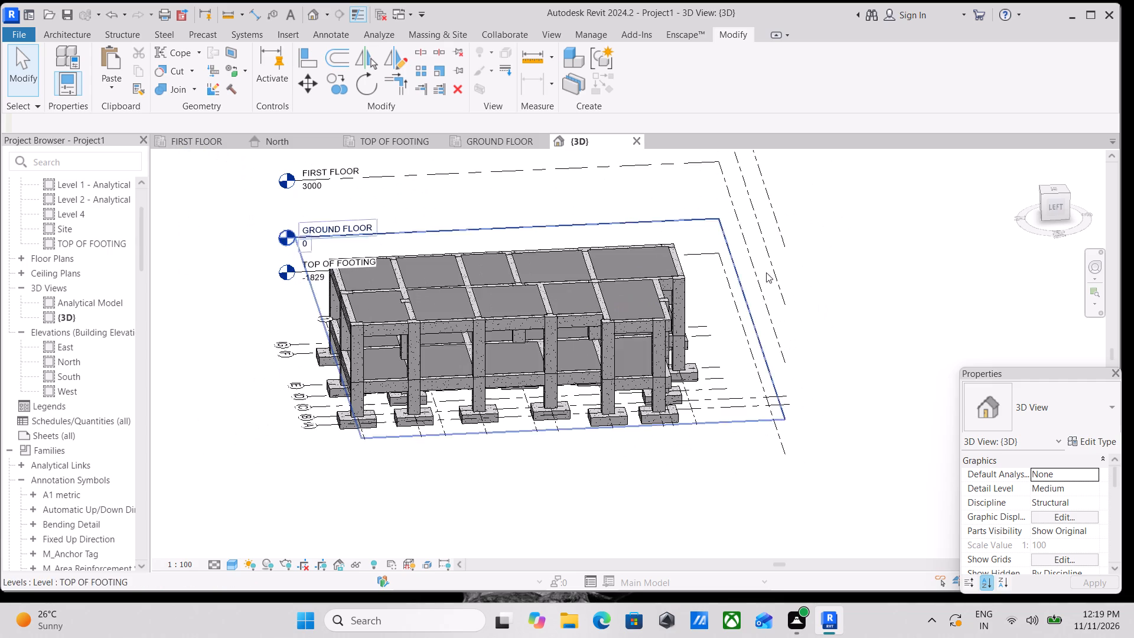
pyautogui.click(1050, 200)
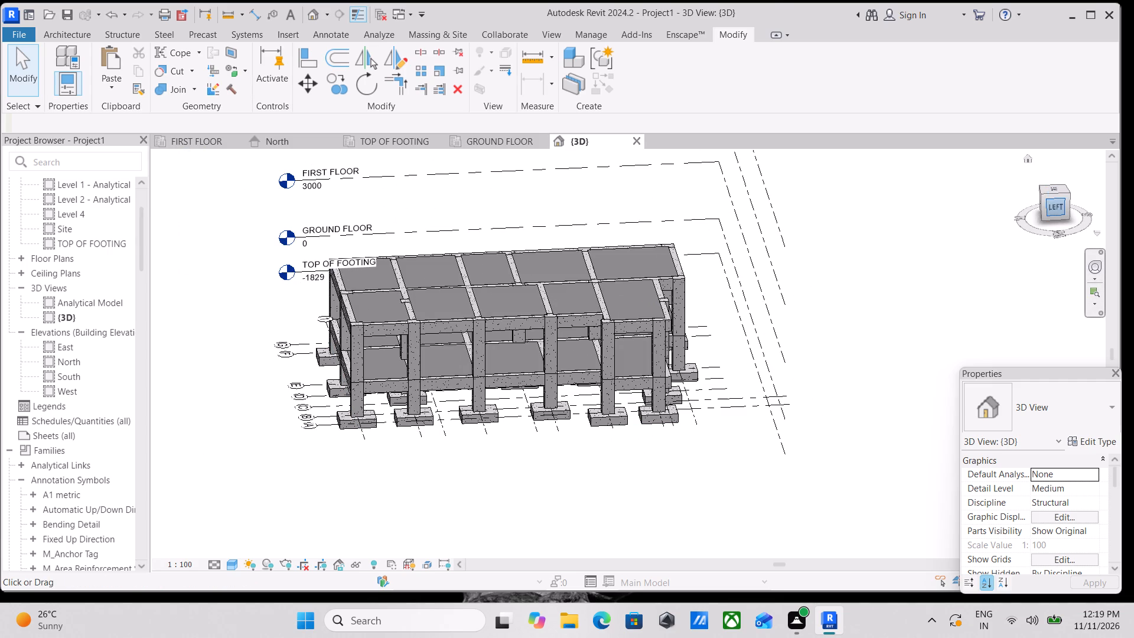
pyautogui.scroll(4, 664, 327)
pyautogui.scroll(3, 472, 428)
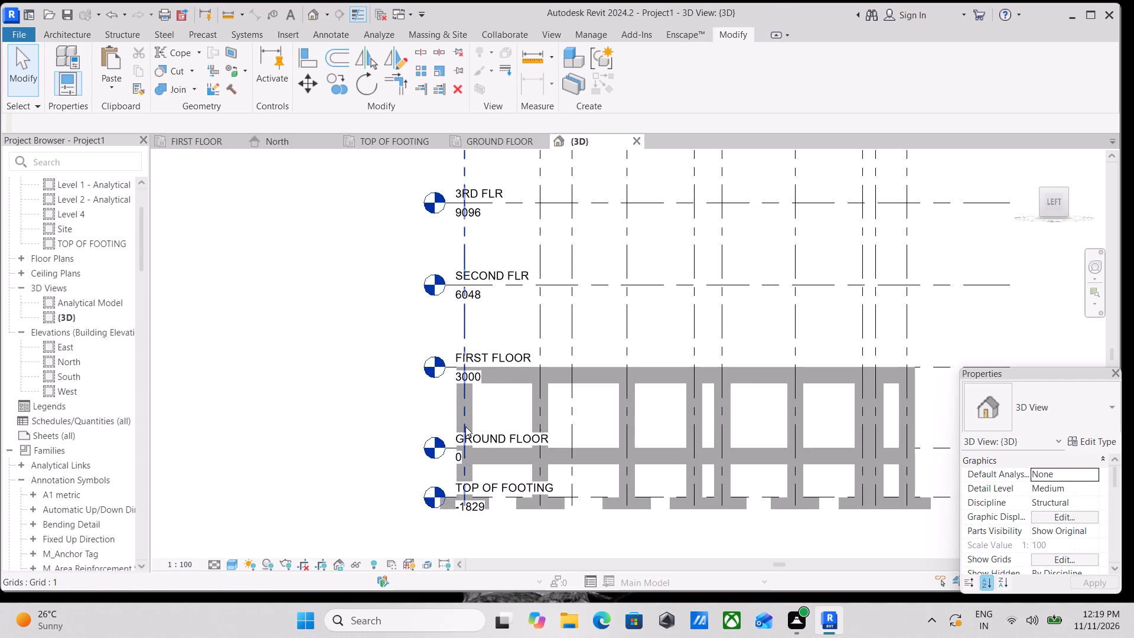
pyautogui.scroll(-3, 610, 319)
pyautogui.moveTo(611, 319); pyautogui.dragTo(730, 315, button='middle')
pyautogui.scroll(7, 668, 432)
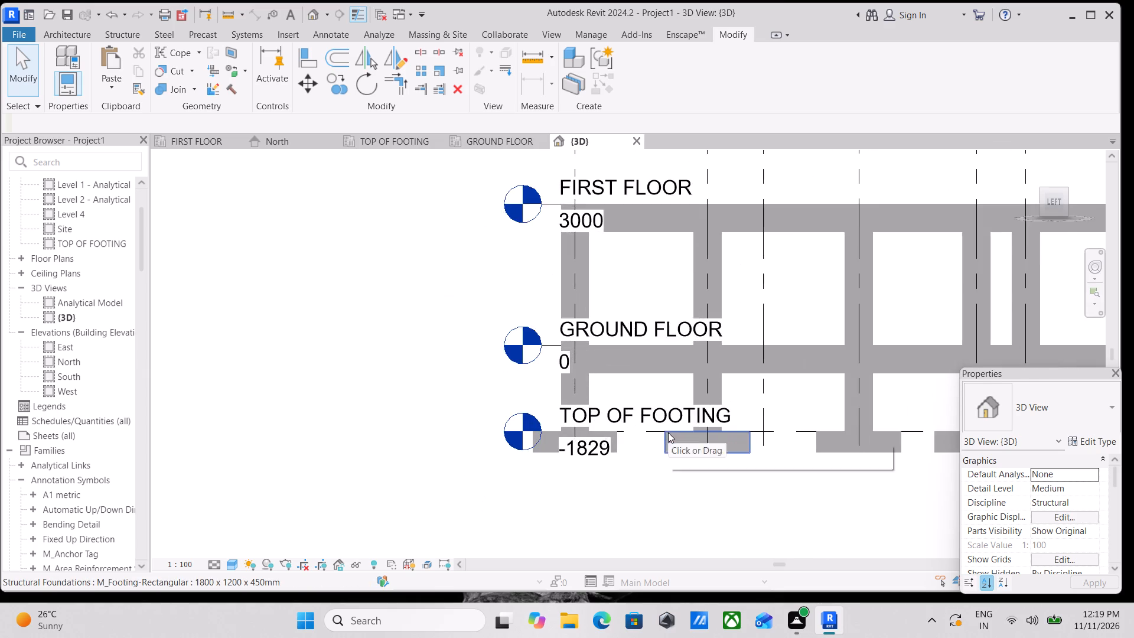
pyautogui.scroll(3, 664, 433)
pyautogui.click(641, 431)
pyautogui.scroll(-3, 641, 431)
pyautogui.moveTo(641, 431); pyautogui.dragTo(804, 403, button='middle')
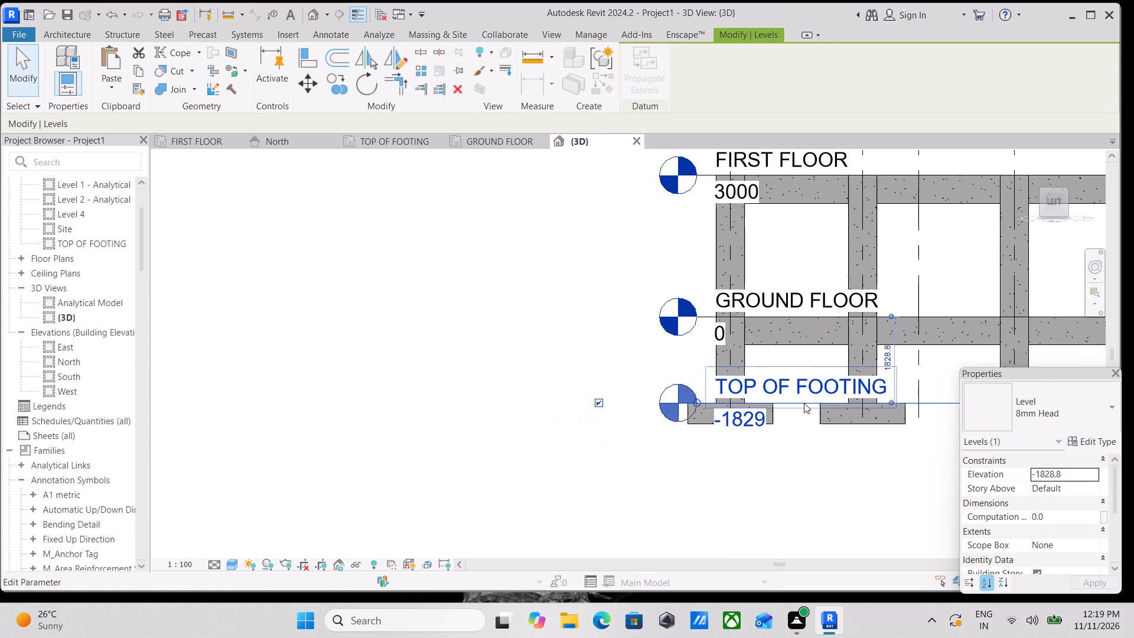
pyautogui.scroll(3, 723, 416)
pyautogui.scroll(2, 656, 380)
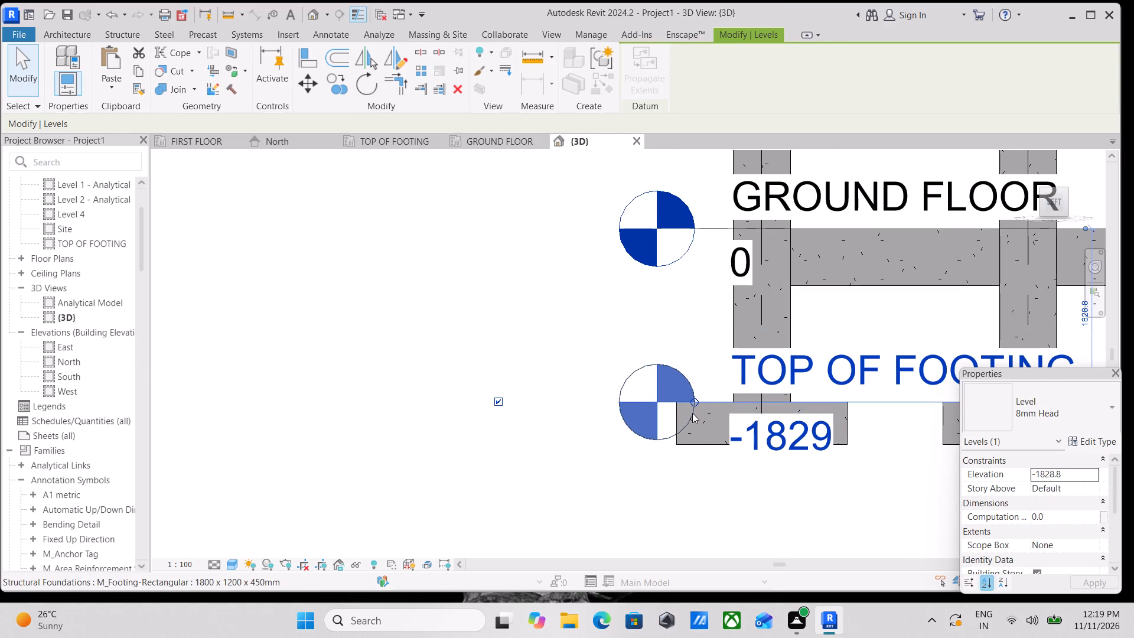
pyautogui.moveTo(695, 398); pyautogui.dragTo(682, 401)
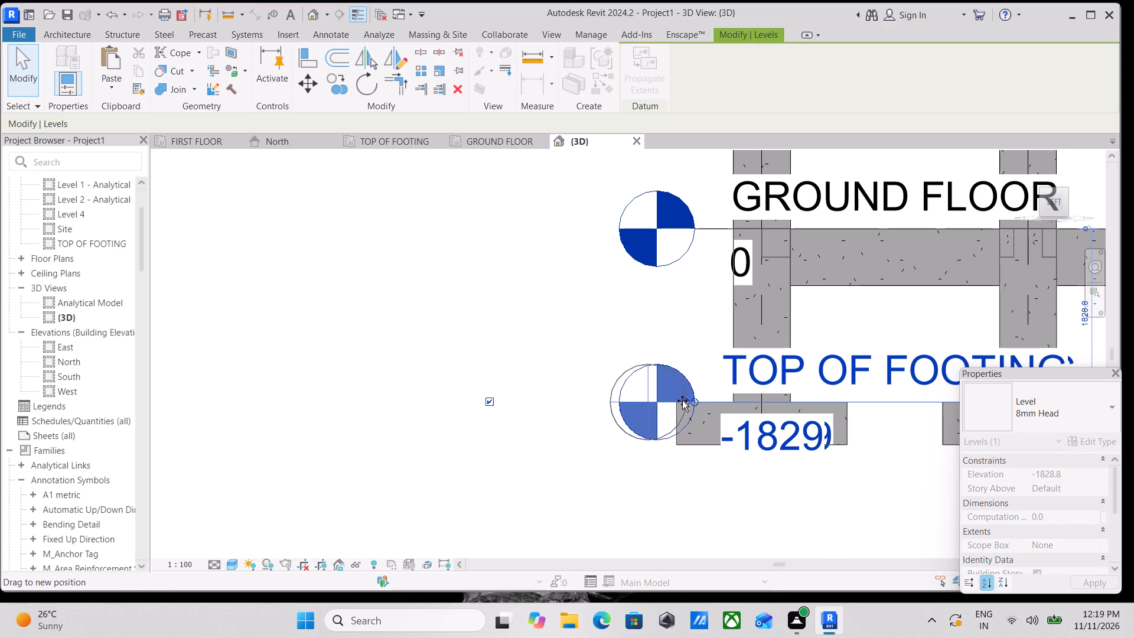
pyautogui.moveTo(682, 401); pyautogui.dragTo(251, 422)
# Extend the GROUND FLOOR level line past grid 1 so its head and label sit clear of the columns.
pyautogui.scroll(-3, 608, 357)
pyautogui.moveTo(612, 357); pyautogui.dragTo(538, 396, button='middle')
pyautogui.scroll(3, 731, 309)
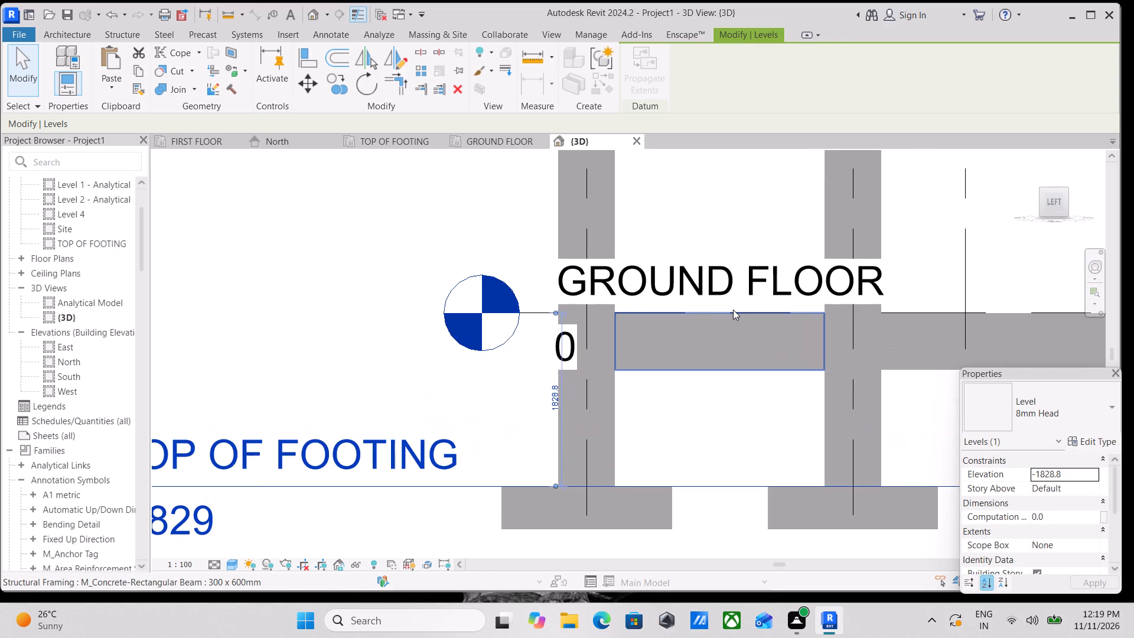
pyautogui.scroll(2, 732, 310)
pyautogui.scroll(2, 897, 305)
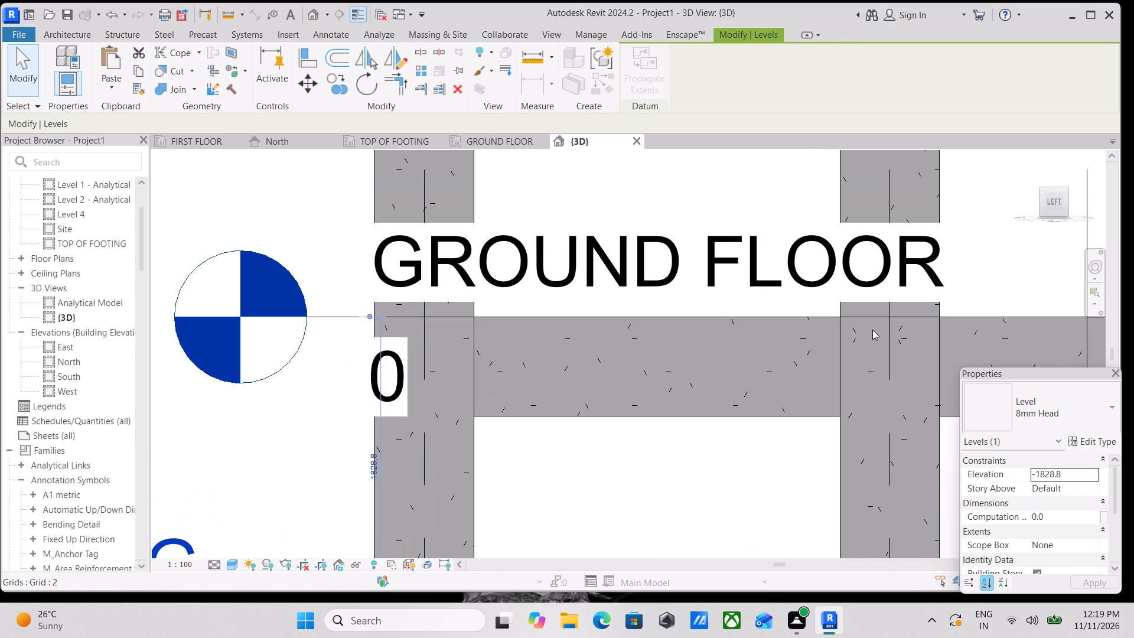
pyautogui.scroll(-1, 552, 309)
pyautogui.moveTo(390, 313); pyautogui.dragTo(342, 321)
pyautogui.click(338, 318)
pyautogui.scroll(-4, 338, 318)
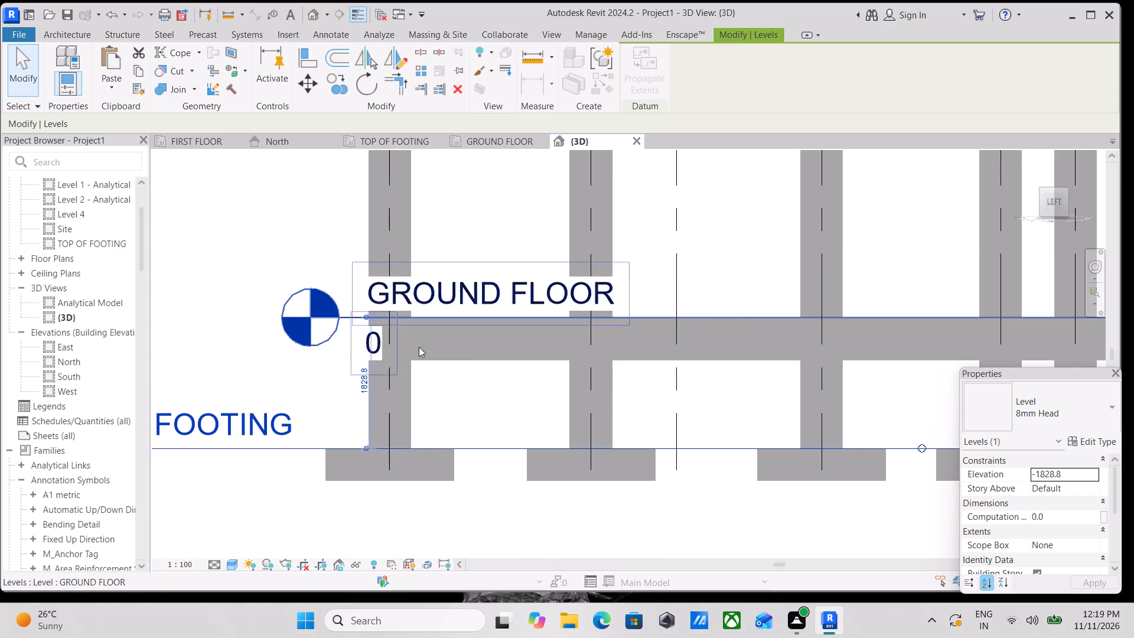
pyautogui.scroll(-3, 419, 347)
pyautogui.moveTo(517, 353); pyautogui.dragTo(962, 393, button='middle')
pyautogui.scroll(-1, 910, 372)
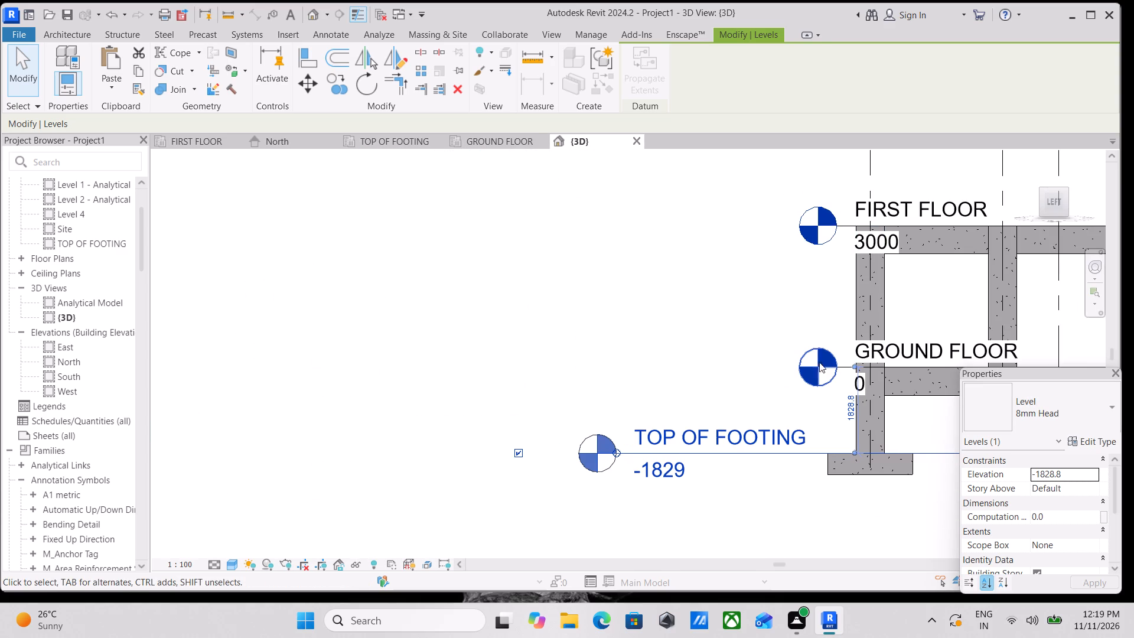
pyautogui.scroll(2, 842, 368)
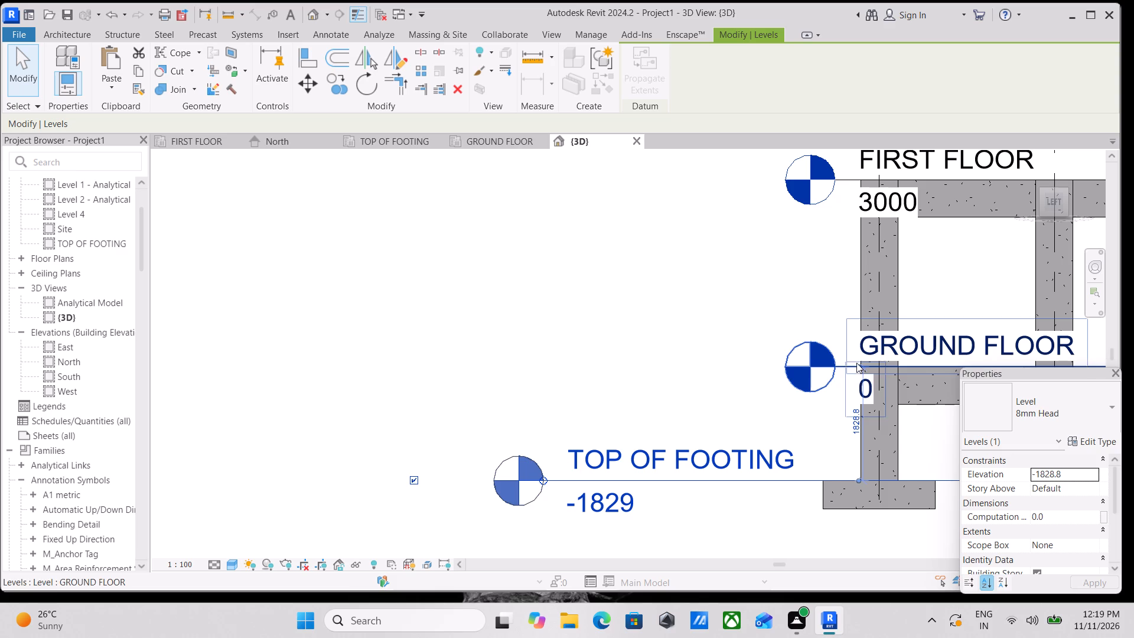
pyautogui.click(848, 368)
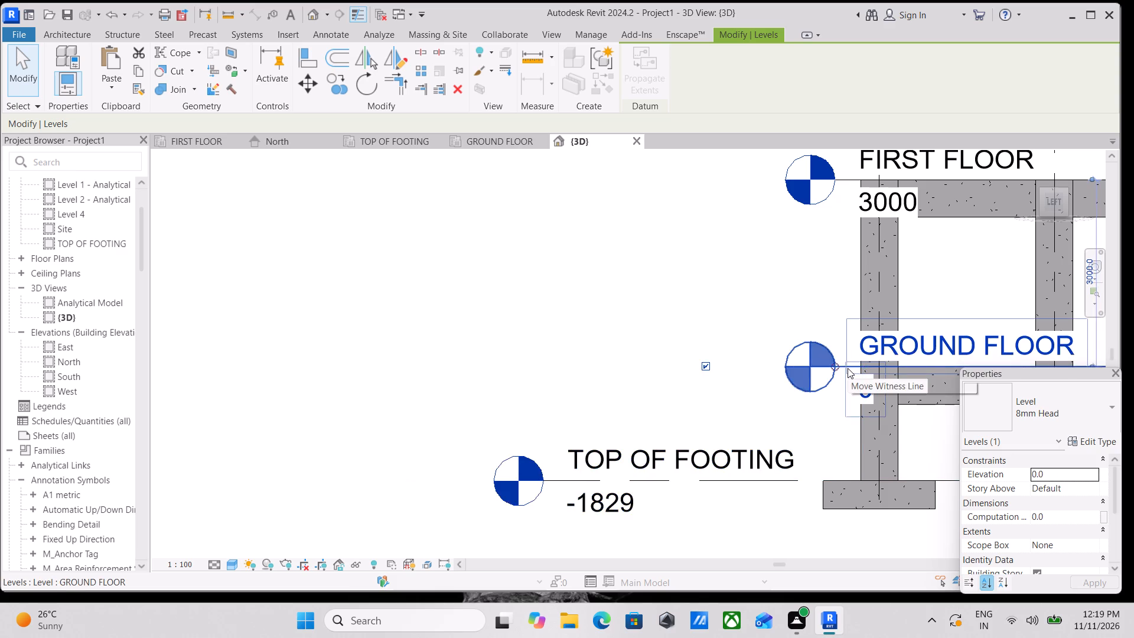
pyautogui.scroll(4, 848, 368)
pyautogui.moveTo(824, 364); pyautogui.dragTo(797, 369)
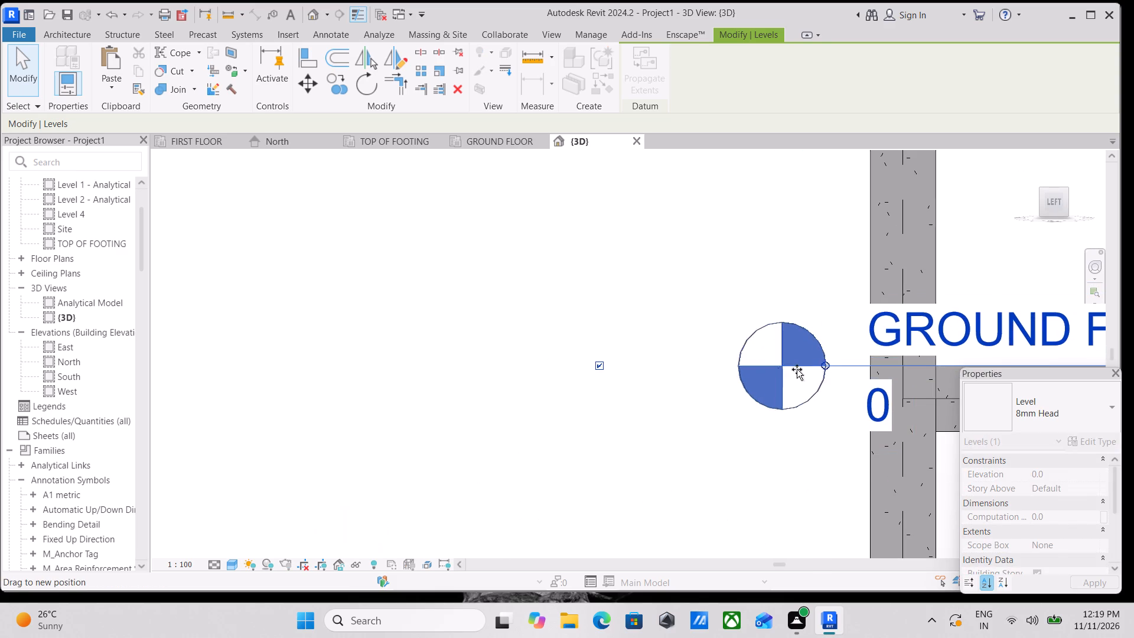
pyautogui.moveTo(797, 369); pyautogui.dragTo(150, 438)
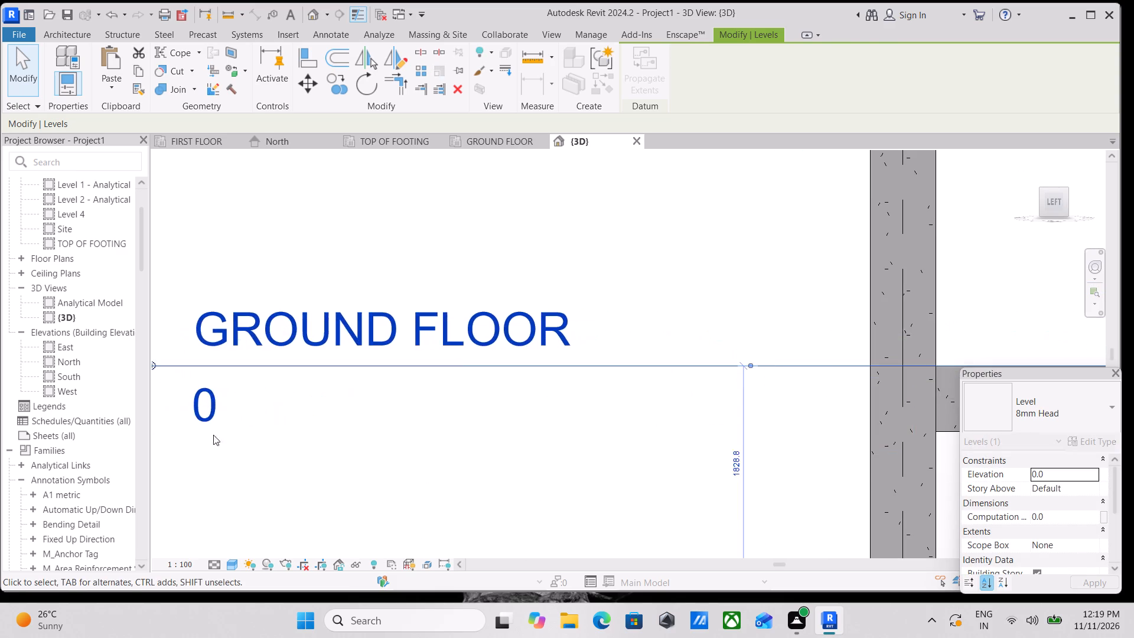
# Extend the FIRST FLOOR level line outward past grid 1, with its head roughly above the GROUND FLOOR head.
pyautogui.scroll(-5, 240, 440)
pyautogui.scroll(-1, 405, 427)
pyautogui.moveTo(440, 424); pyautogui.dragTo(653, 440, button='middle')
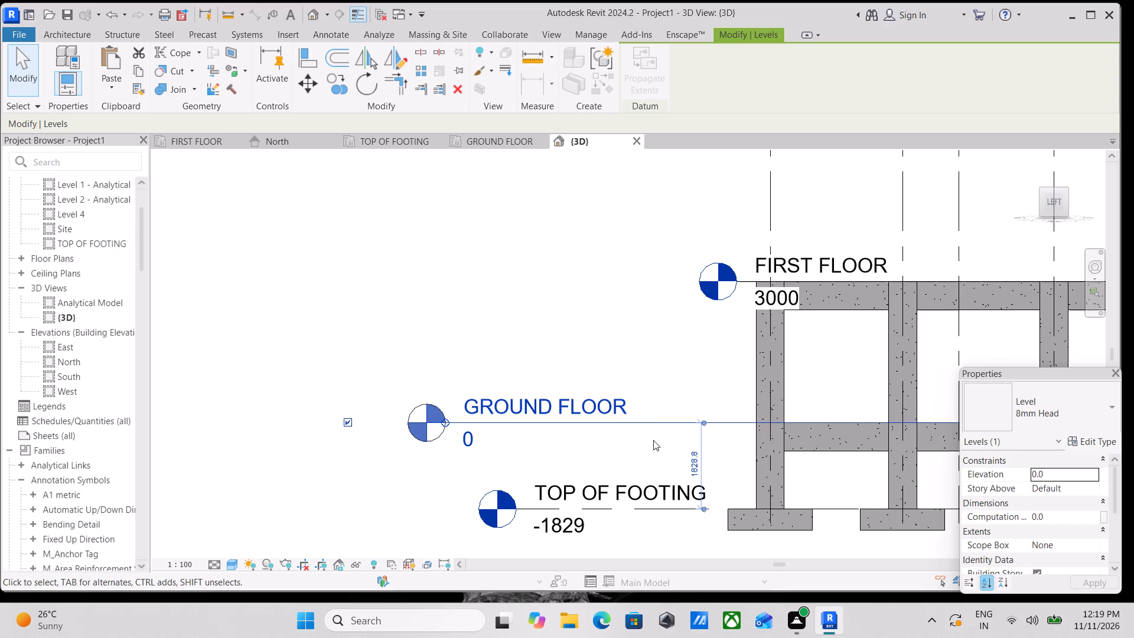
pyautogui.scroll(2, 823, 344)
pyautogui.scroll(-1, 785, 340)
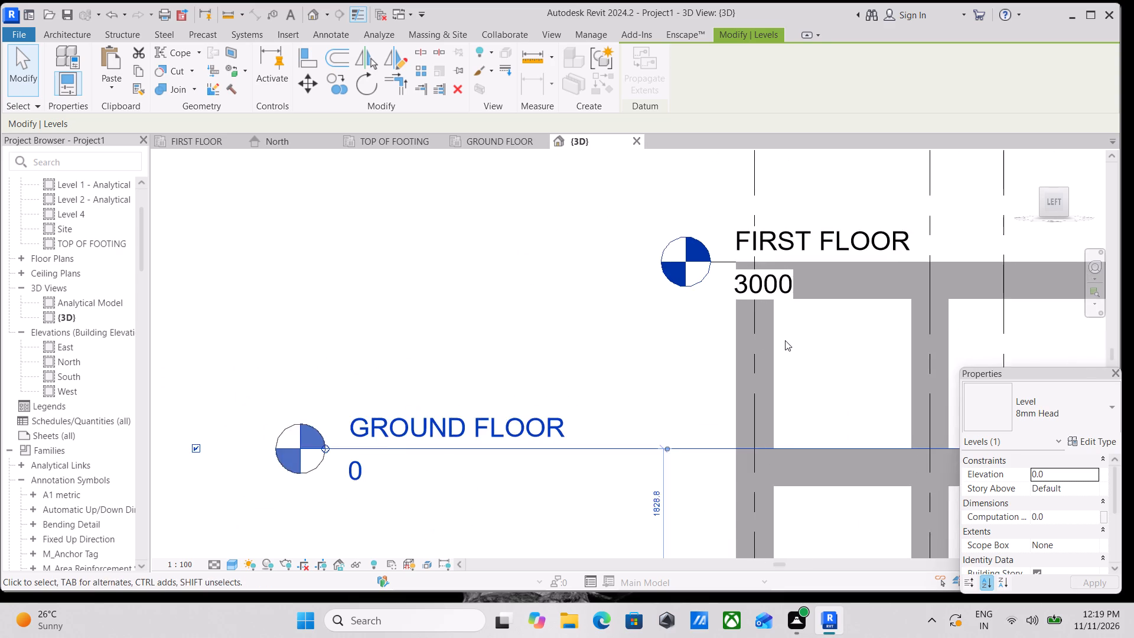
pyautogui.scroll(-1, 785, 340)
pyautogui.moveTo(785, 340); pyautogui.dragTo(811, 440, button='middle')
pyautogui.scroll(8, 783, 362)
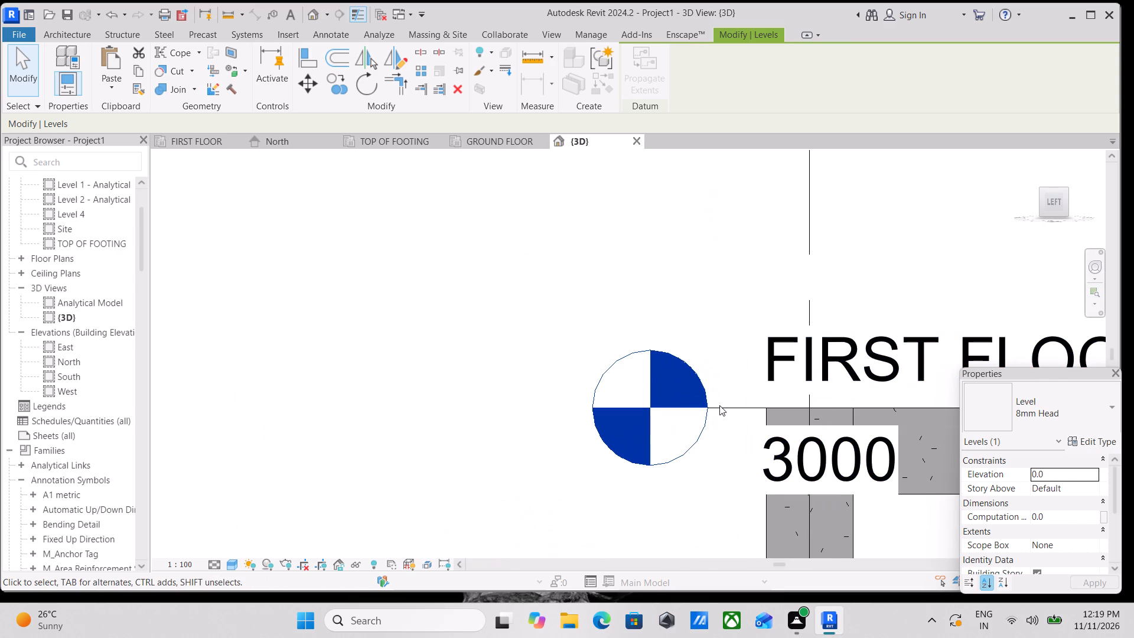
pyautogui.click(719, 405)
pyautogui.scroll(-7, 719, 405)
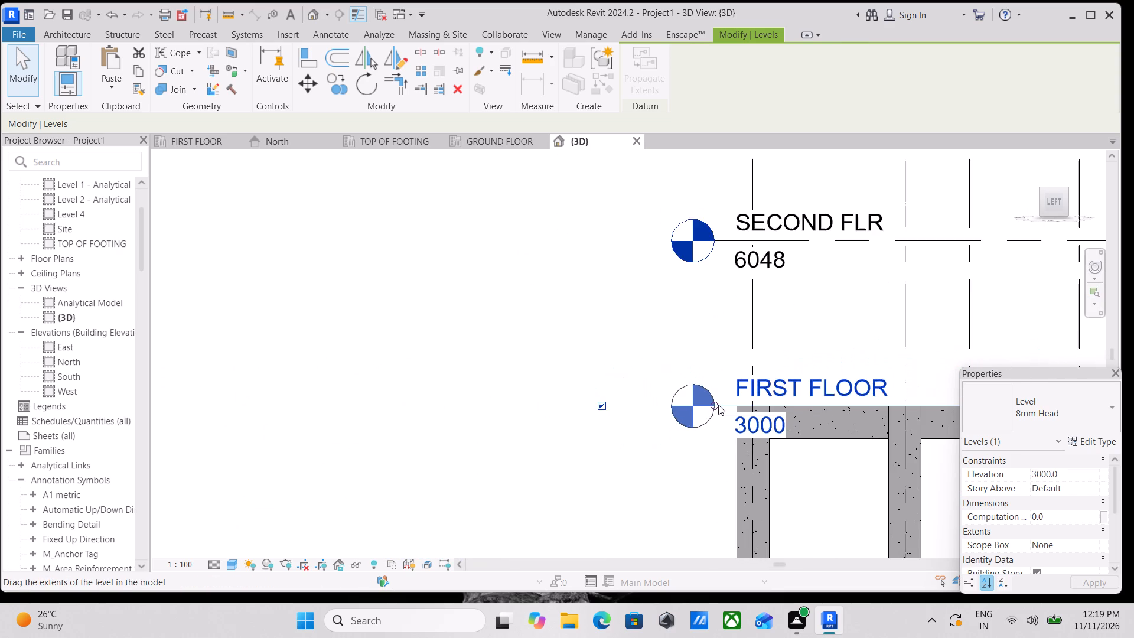
pyautogui.scroll(-2, 718, 405)
pyautogui.moveTo(716, 405); pyautogui.dragTo(461, 440)
# Extend the SECOND FLR level line outward past grid 1, with its head roughly above the FIRST FLOOR head.
pyautogui.scroll(-4, 612, 386)
pyautogui.moveTo(642, 390); pyautogui.dragTo(672, 444, button='middle')
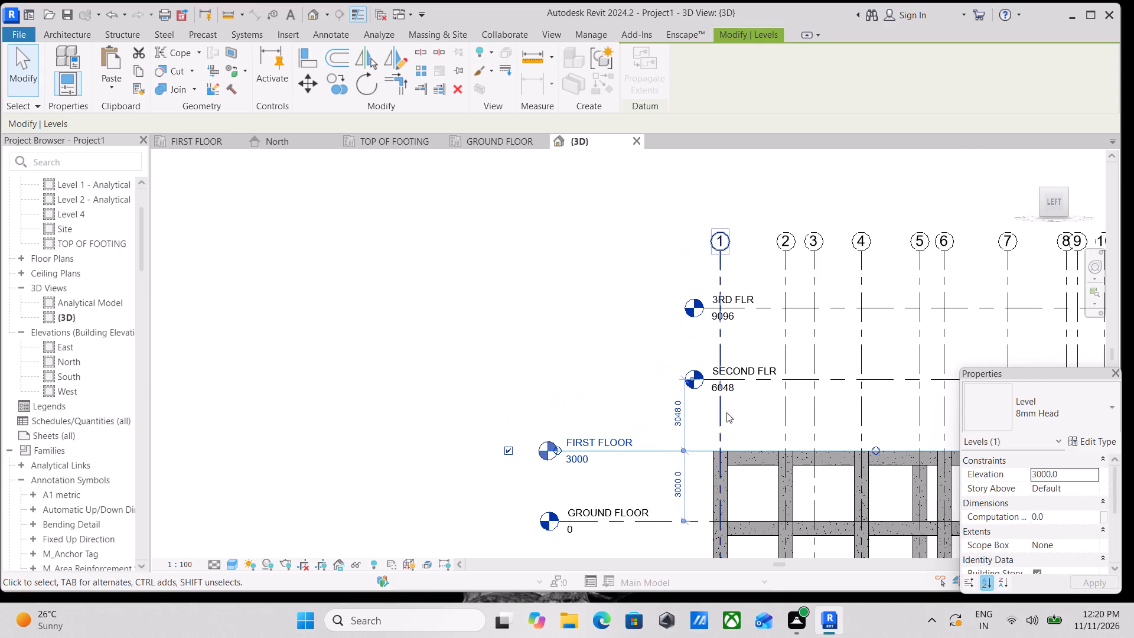
pyautogui.scroll(8, 739, 382)
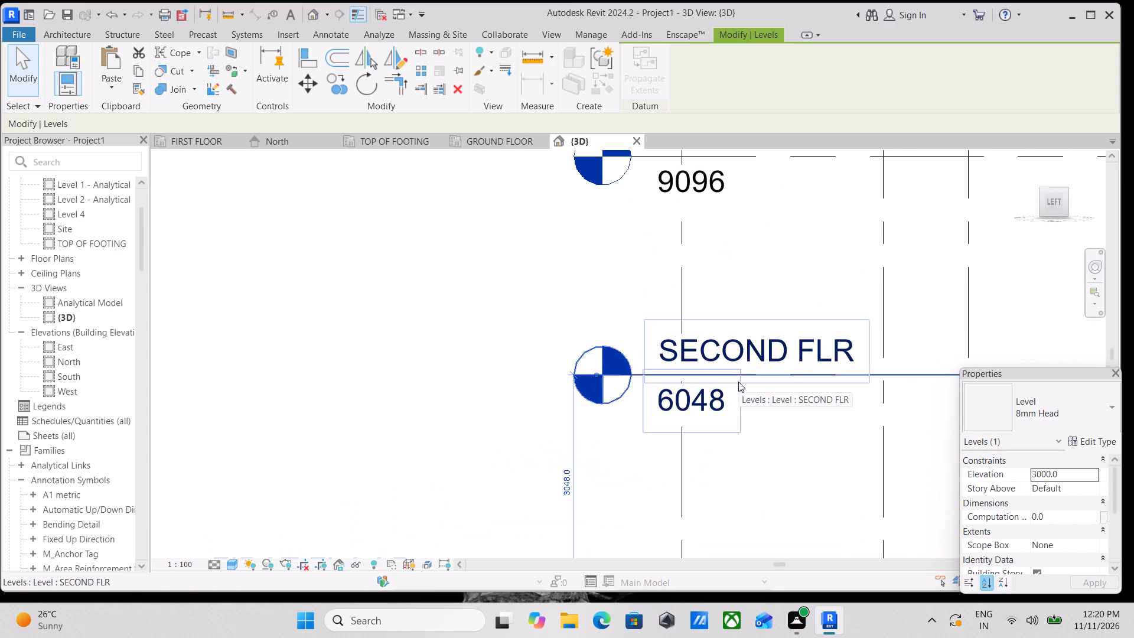
pyautogui.scroll(2, 749, 390)
pyautogui.click(758, 367)
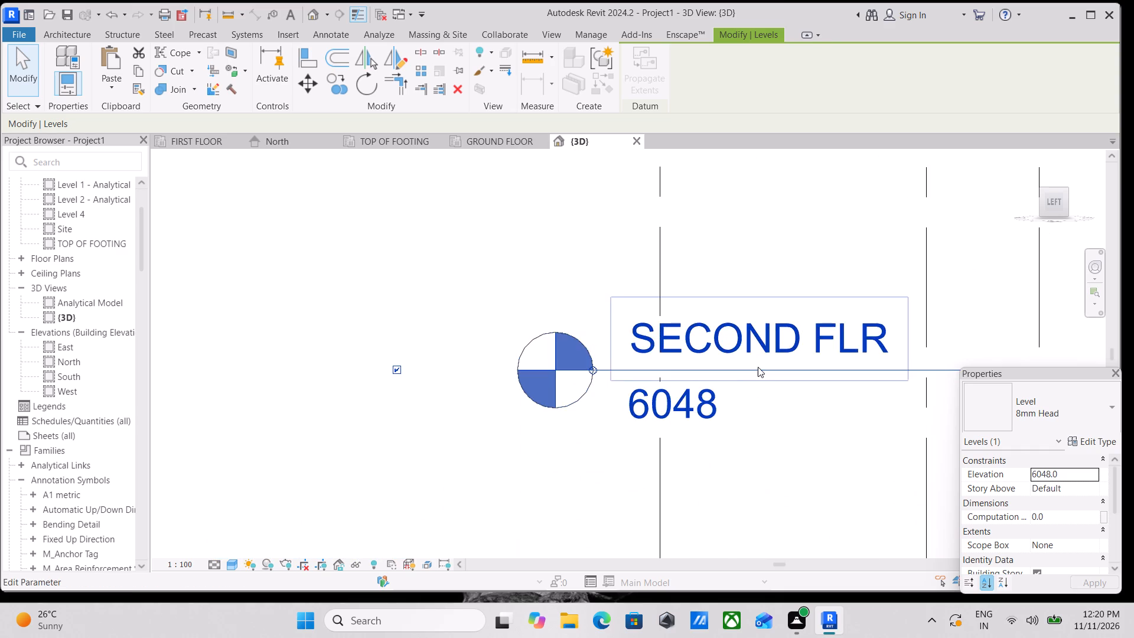
pyautogui.scroll(-9, 758, 367)
pyautogui.moveTo(712, 364); pyautogui.dragTo(711, 364)
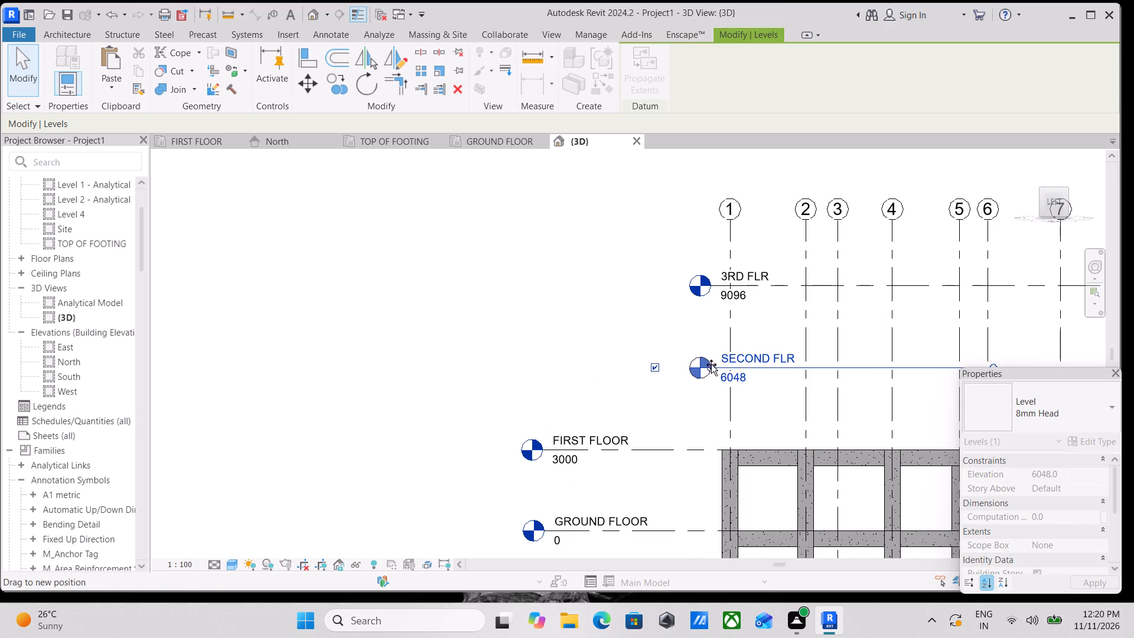
pyautogui.moveTo(711, 364); pyautogui.dragTo(545, 391)
# Extend the 3RD FLR level line outward past grid 1, roughly in line with the SECOND FLR head, and clear the selection.
pyautogui.scroll(3, 822, 289)
pyautogui.click(825, 284)
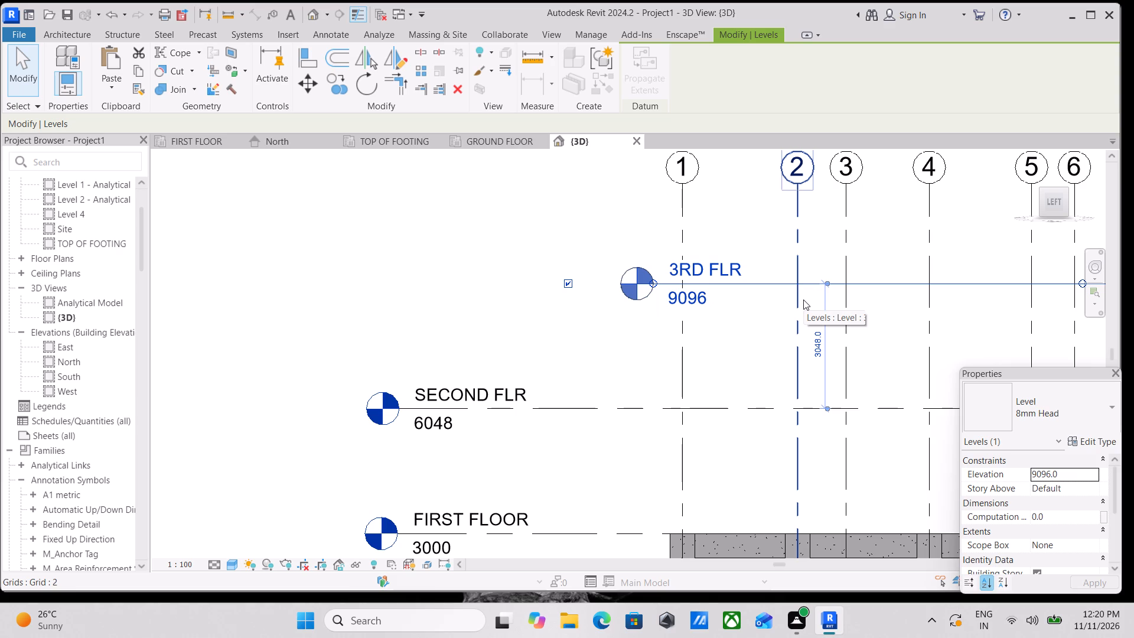
pyautogui.scroll(-4, 803, 300)
pyautogui.scroll(6, 704, 280)
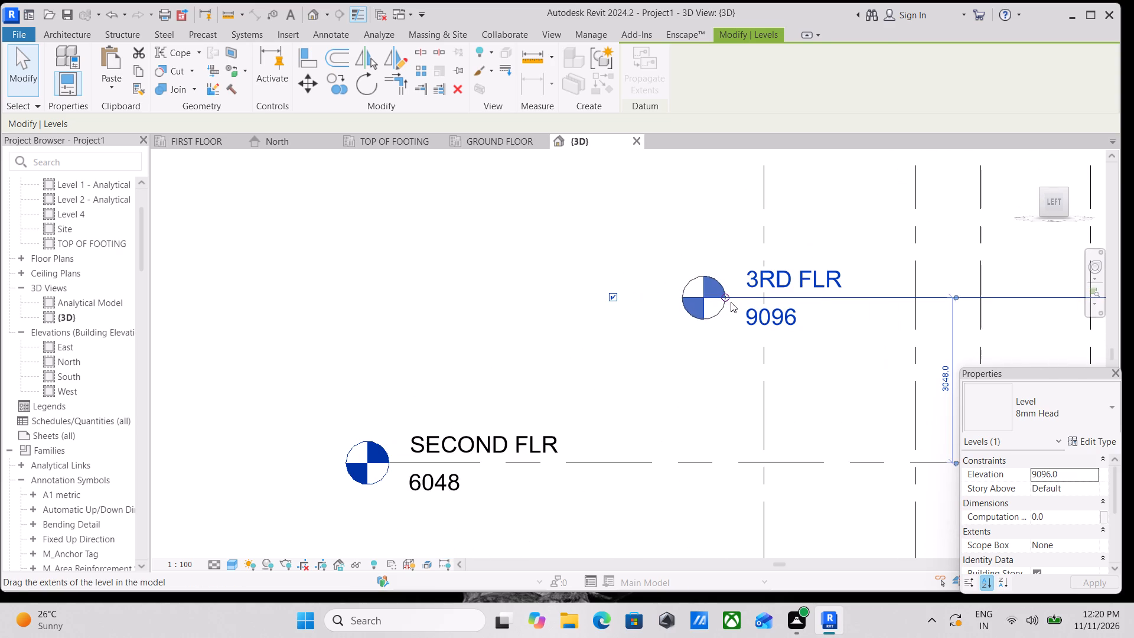
pyautogui.moveTo(725, 296); pyautogui.dragTo(423, 331)
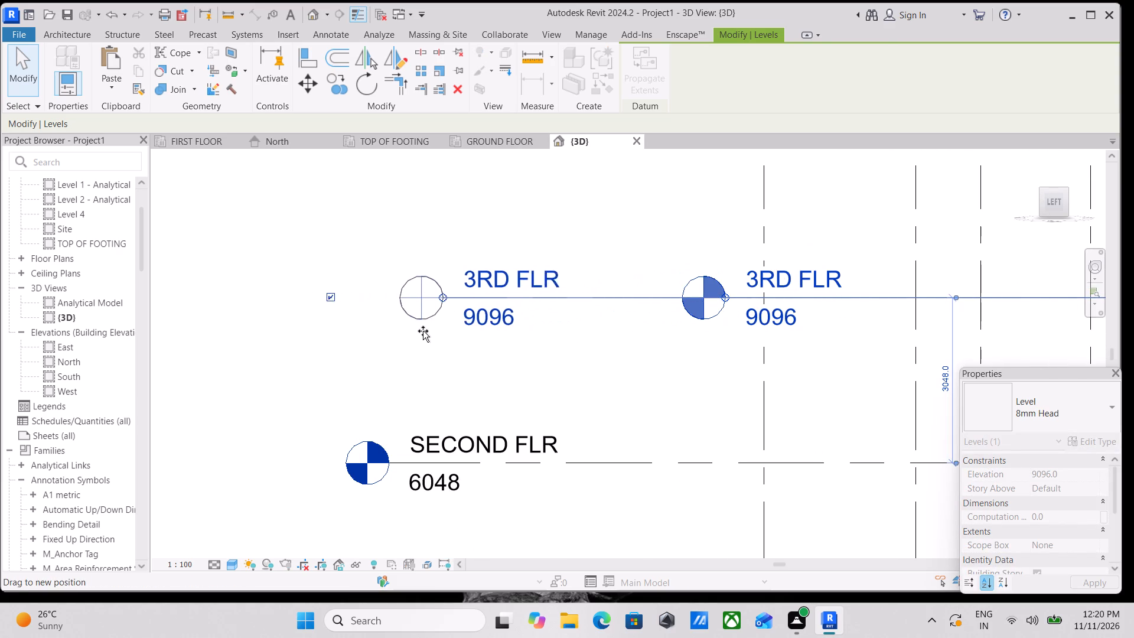
pyautogui.moveTo(423, 331); pyautogui.dragTo(393, 336)
pyautogui.scroll(-5, 436, 346)
pyautogui.scroll(-2, 752, 379)
pyautogui.moveTo(752, 379); pyautogui.dragTo(681, 321, button='middle')
pyautogui.scroll(1, 738, 370)
pyautogui.scroll(-3, 679, 321)
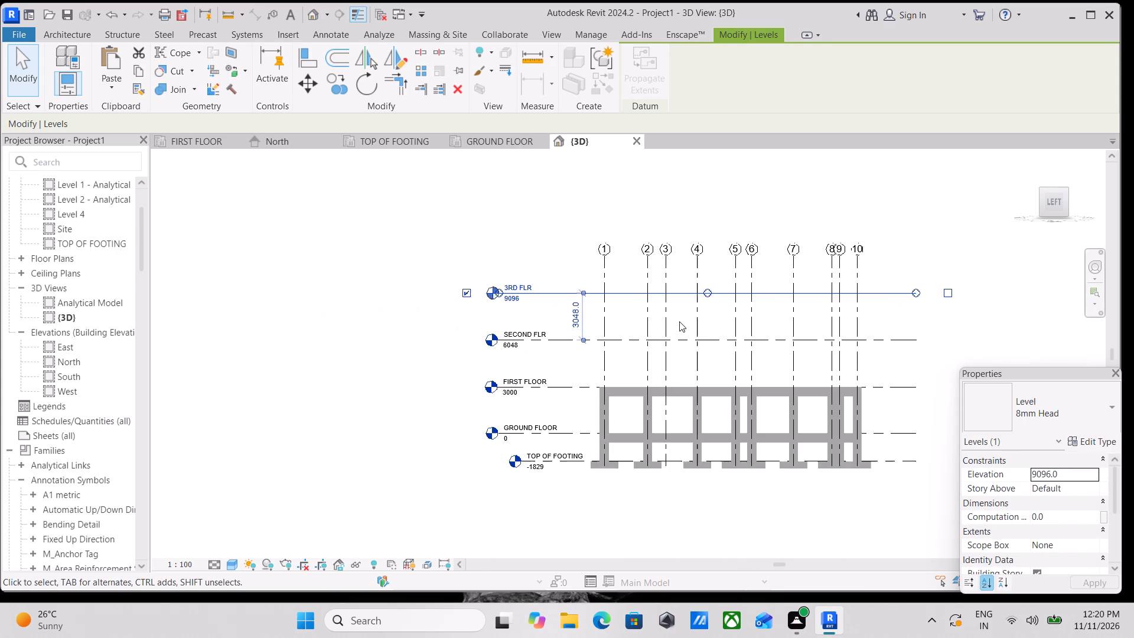
pyautogui.press('Escape')
# Examine the columns, beams and footings against the extended level lines in the left-facing view.
pyautogui.scroll(3, 713, 392)
pyautogui.moveTo(728, 422); pyautogui.dragTo(666, 375, button='middle')
pyautogui.scroll(1, 666, 374)
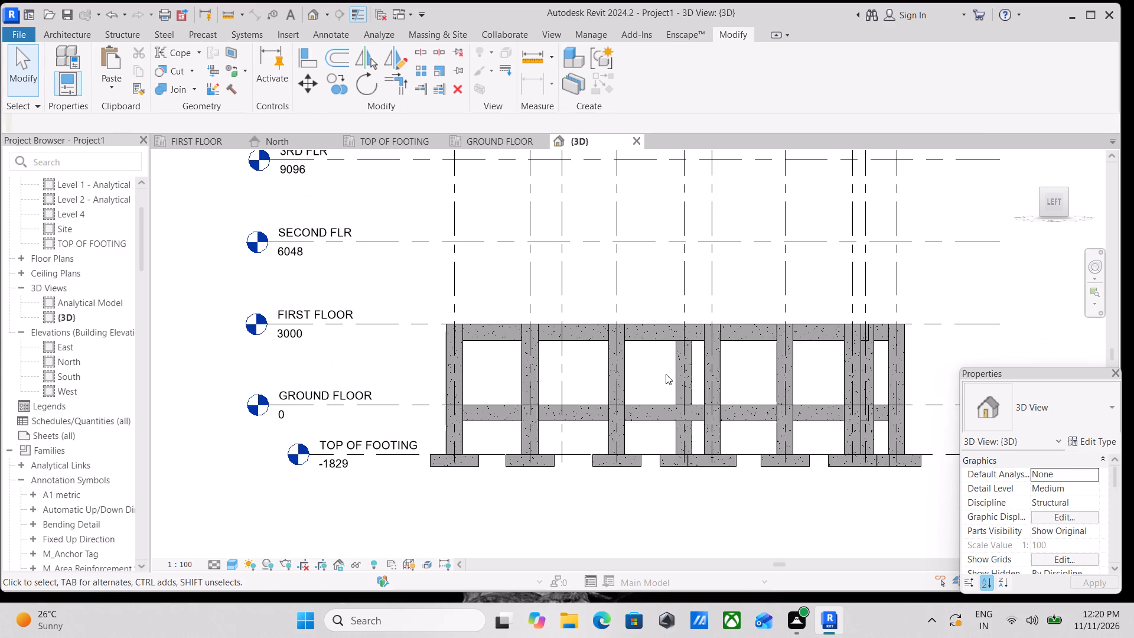
pyautogui.scroll(2, 666, 374)
pyautogui.moveTo(661, 375); pyautogui.dragTo(609, 309, button='middle')
pyautogui.scroll(-2, 621, 329)
pyautogui.moveTo(621, 329); pyautogui.dragTo(712, 333, button='middle')
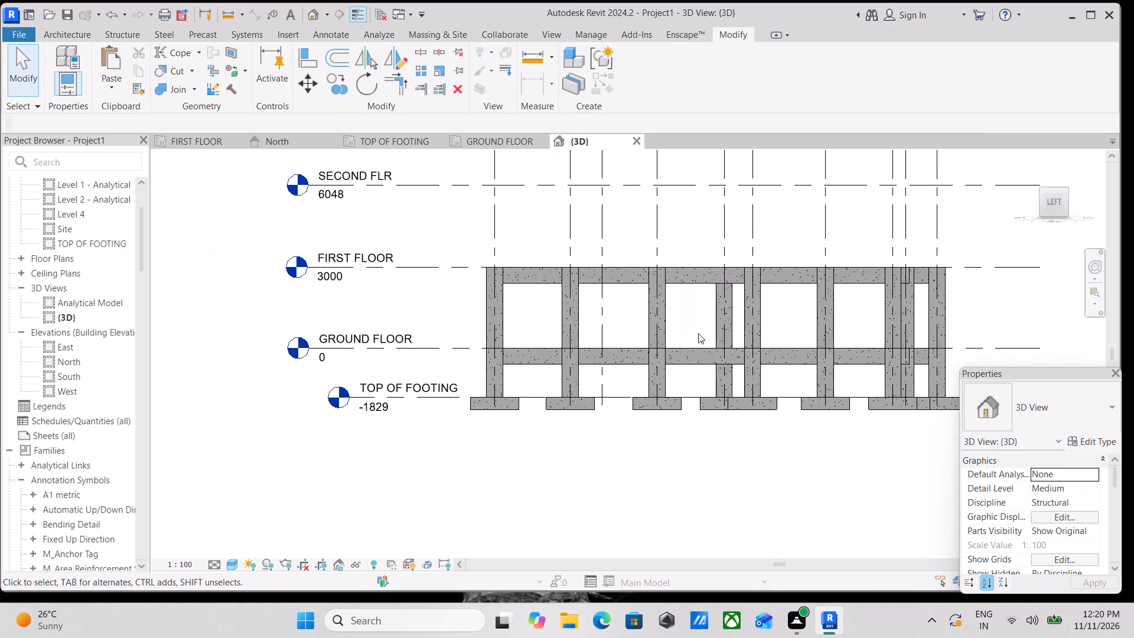
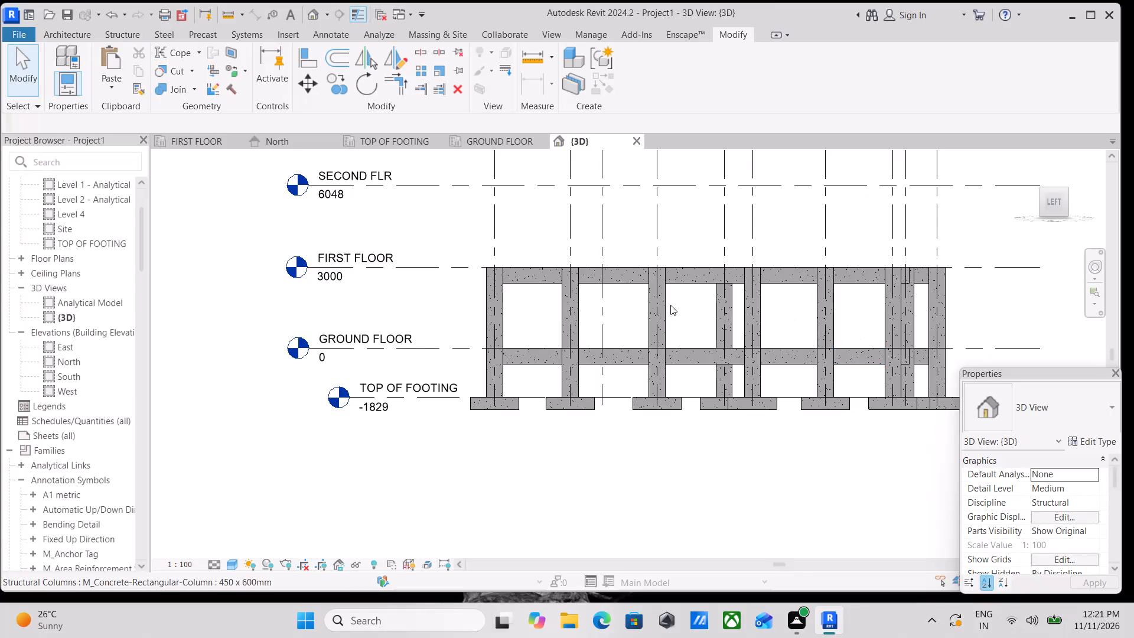
# Copy the columns, beams and slabs between GROUND FLOOR and FIRST FLOOR and paste them aligned to the SECOND FLR level.
pyautogui.scroll(-3, 636, 298)
pyautogui.scroll(2, 496, 258)
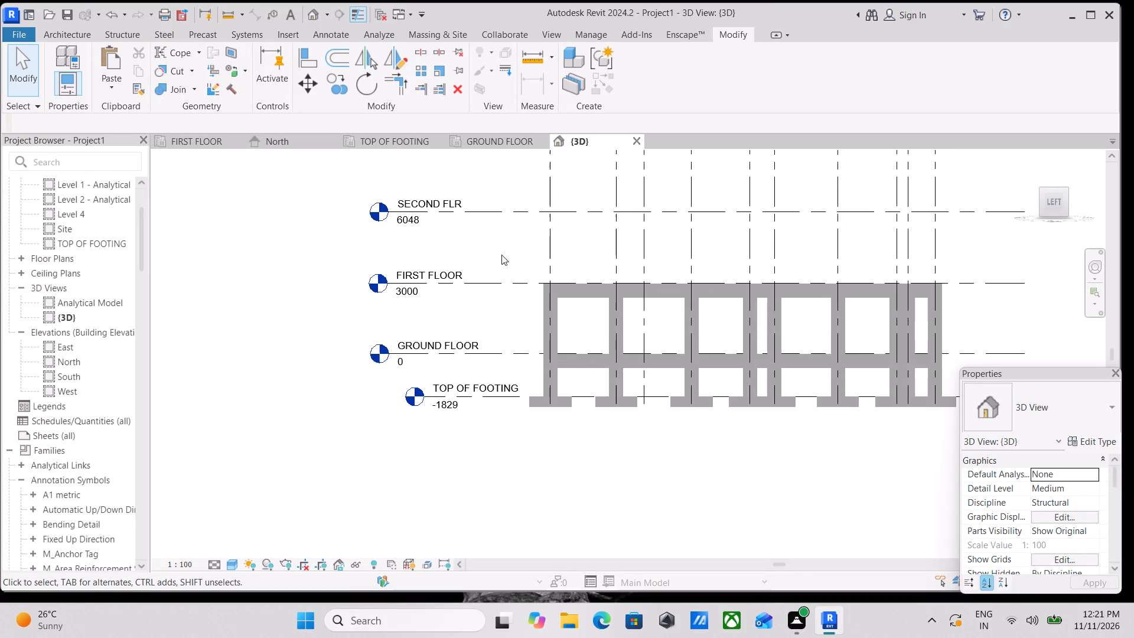
pyautogui.moveTo(516, 245); pyautogui.dragTo(961, 356)
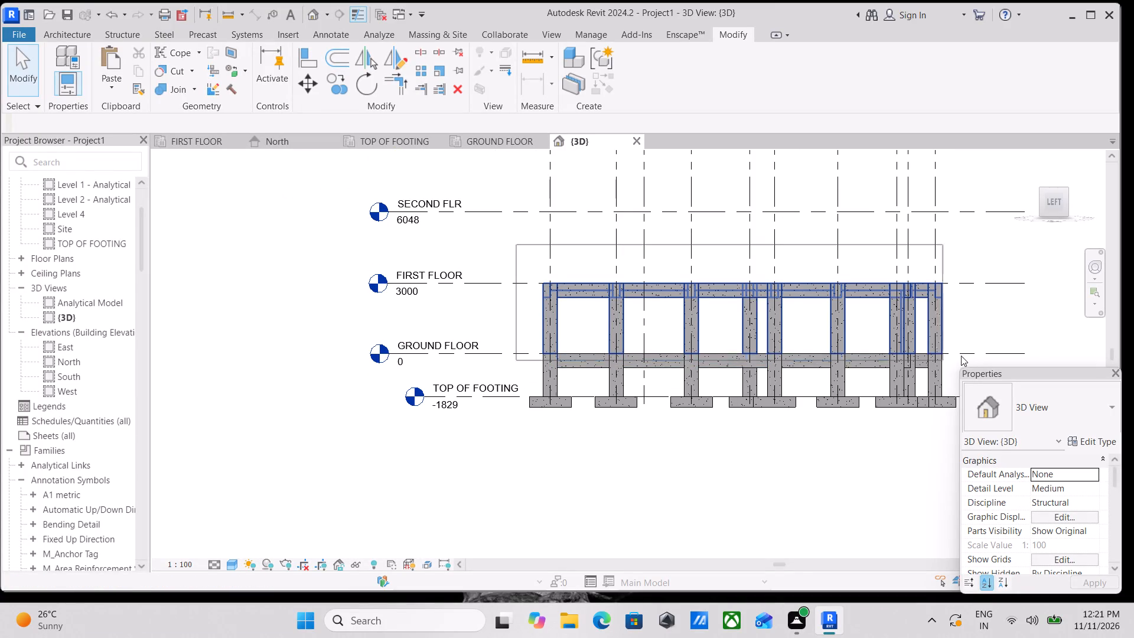
pyautogui.moveTo(961, 356); pyautogui.dragTo(976, 357)
pyautogui.moveTo(856, 339); pyautogui.dragTo(877, 406, button='middle')
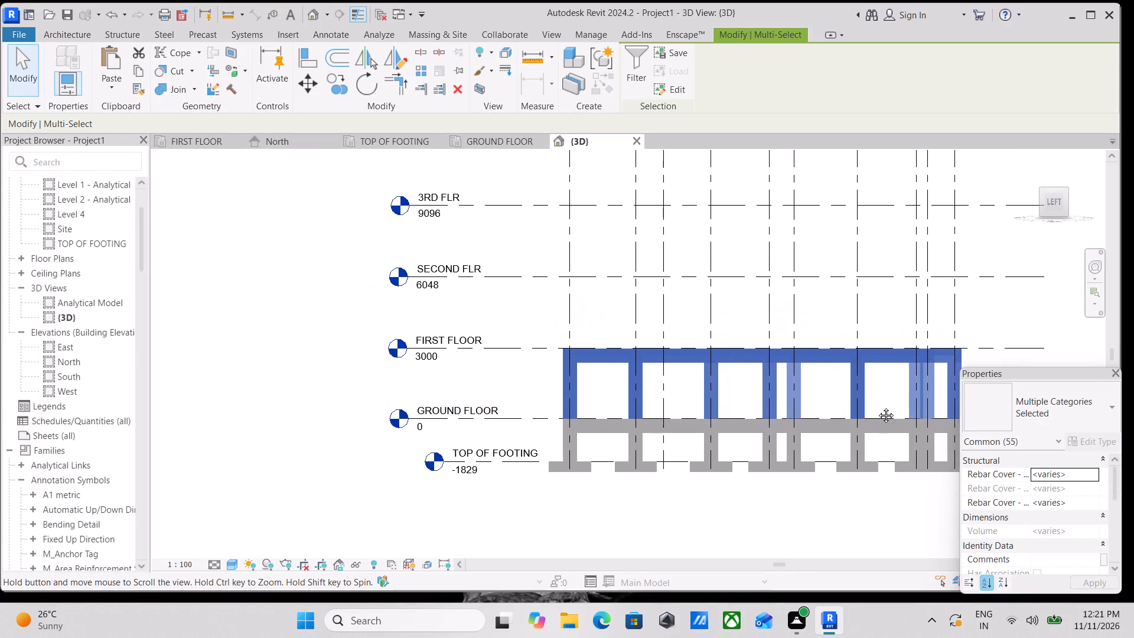
pyautogui.moveTo(877, 406); pyautogui.dragTo(888, 454, button='middle')
pyautogui.scroll(-1, 888, 454)
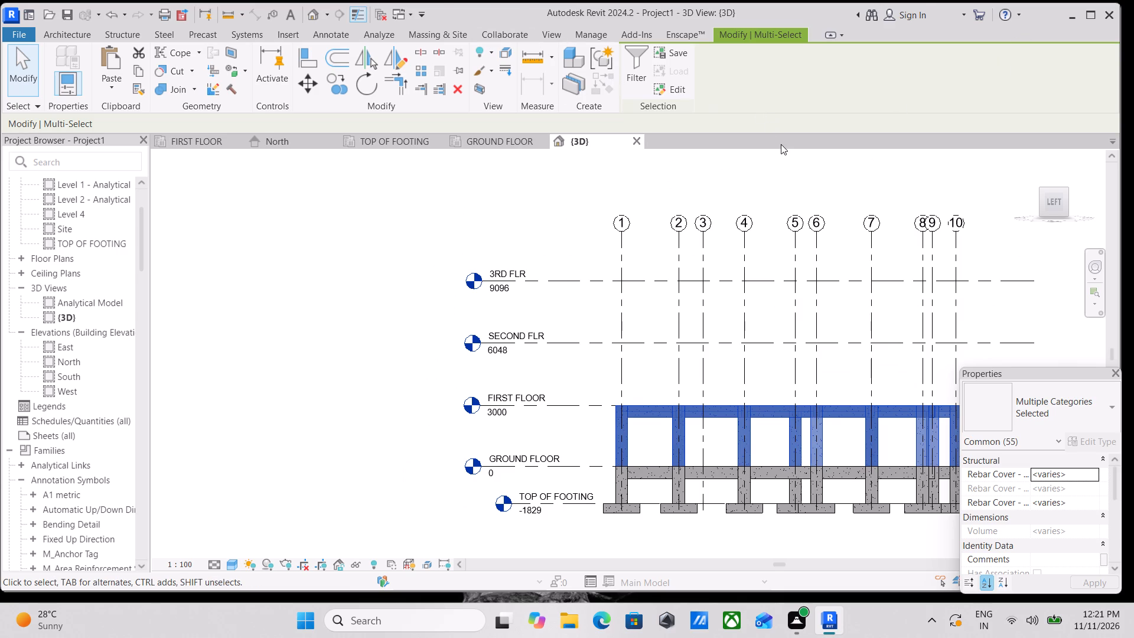
pyautogui.click(141, 74)
pyautogui.click(119, 82)
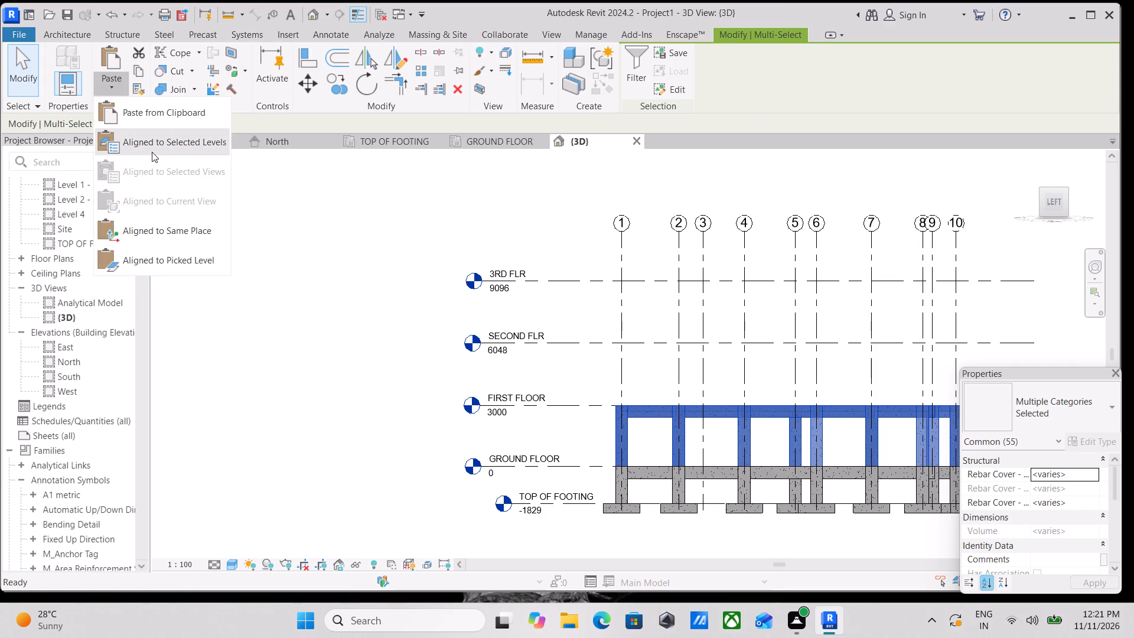
pyautogui.click(152, 152)
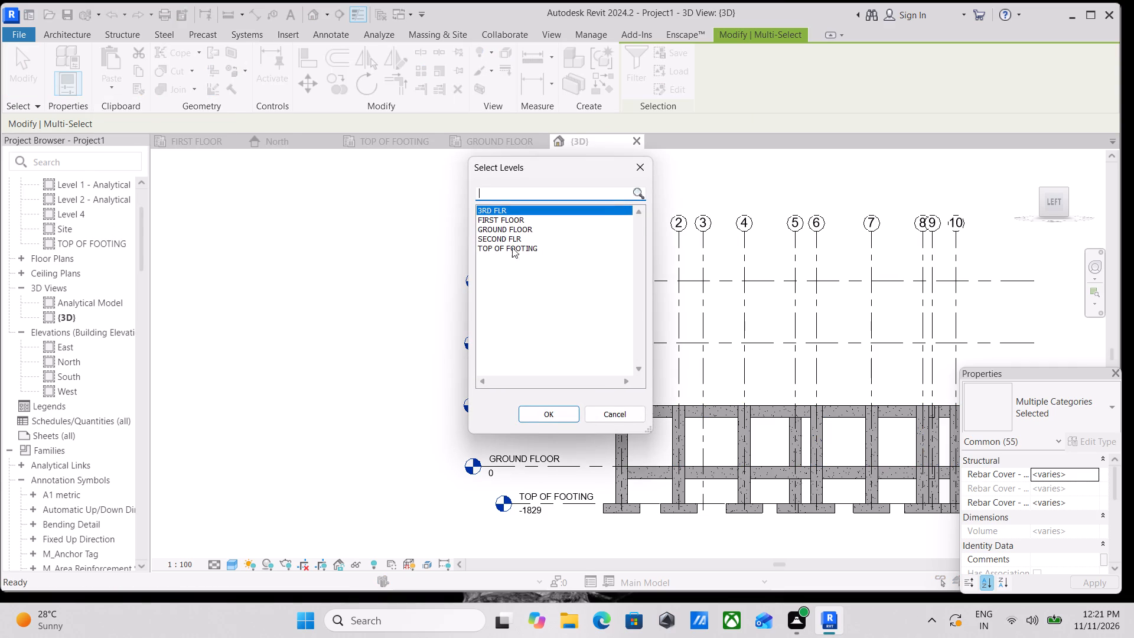
pyautogui.click(507, 239)
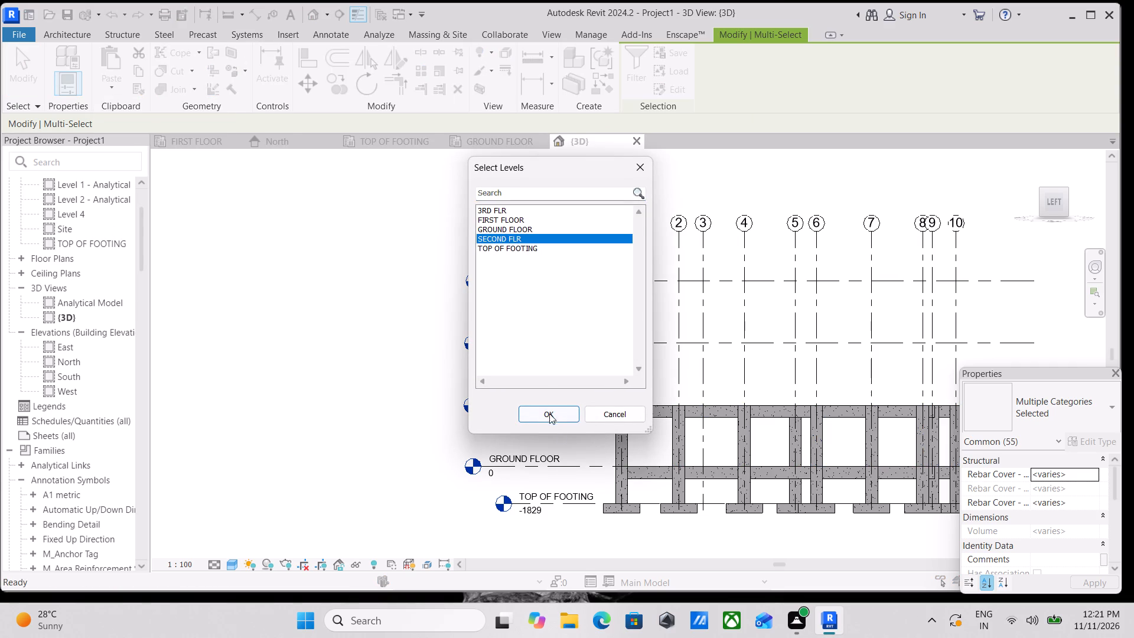
pyautogui.click(548, 411)
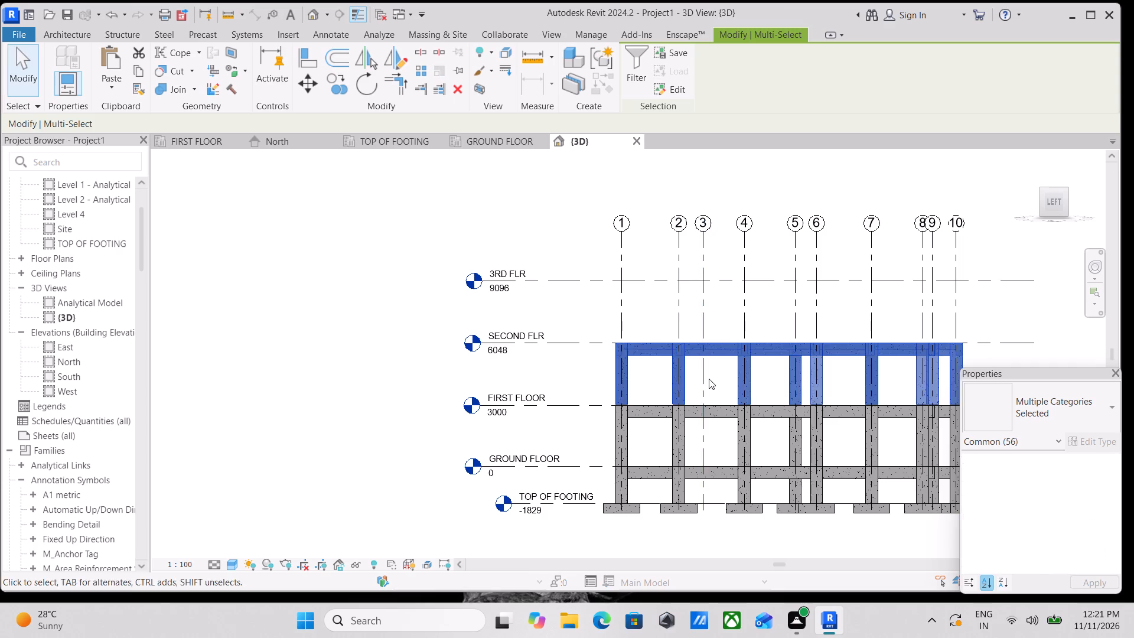
# Examine the pasted storey against the SECOND FLR and FIRST FLOOR level lines across all grids, and clear the selection.
pyautogui.moveTo(700, 377); pyautogui.dragTo(473, 359, button='middle')
pyautogui.scroll(2, 758, 380)
pyautogui.moveTo(744, 355); pyautogui.dragTo(470, 261, button='middle')
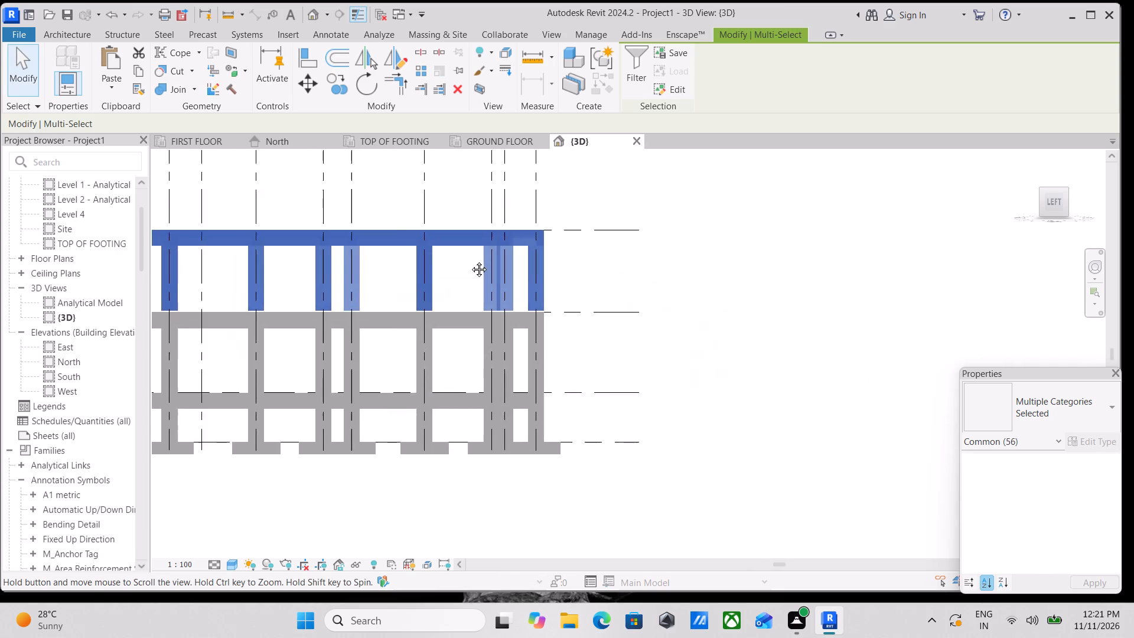
pyautogui.moveTo(470, 261); pyautogui.dragTo(299, 259, button='middle')
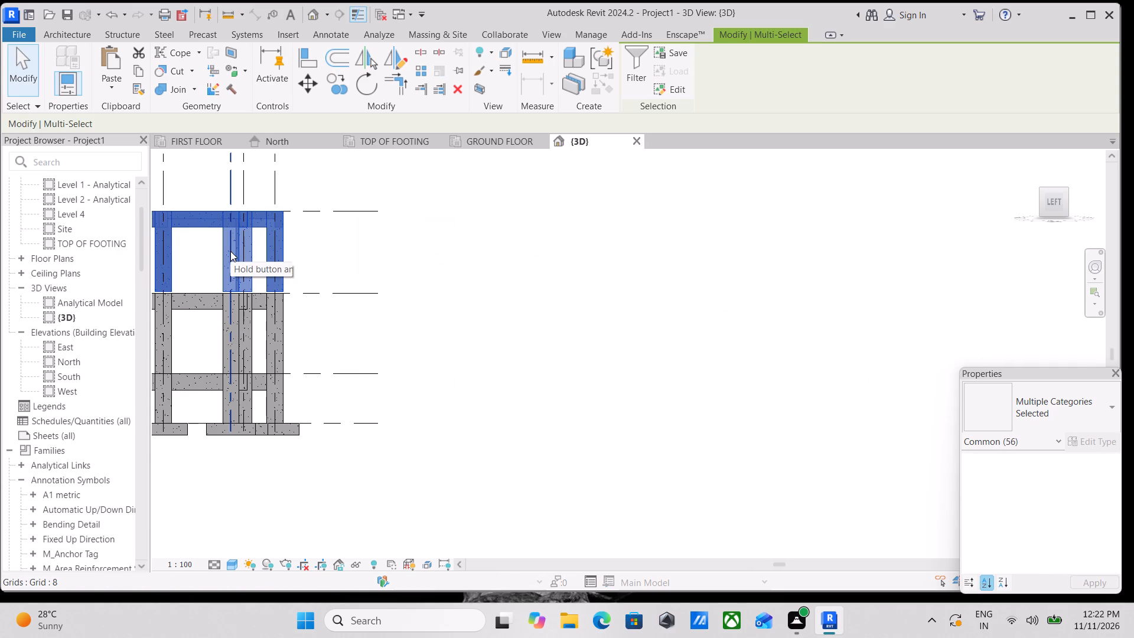
pyautogui.scroll(2, 185, 235)
pyautogui.moveTo(388, 295); pyautogui.dragTo(518, 315, button='middle')
pyautogui.scroll(-1, 346, 294)
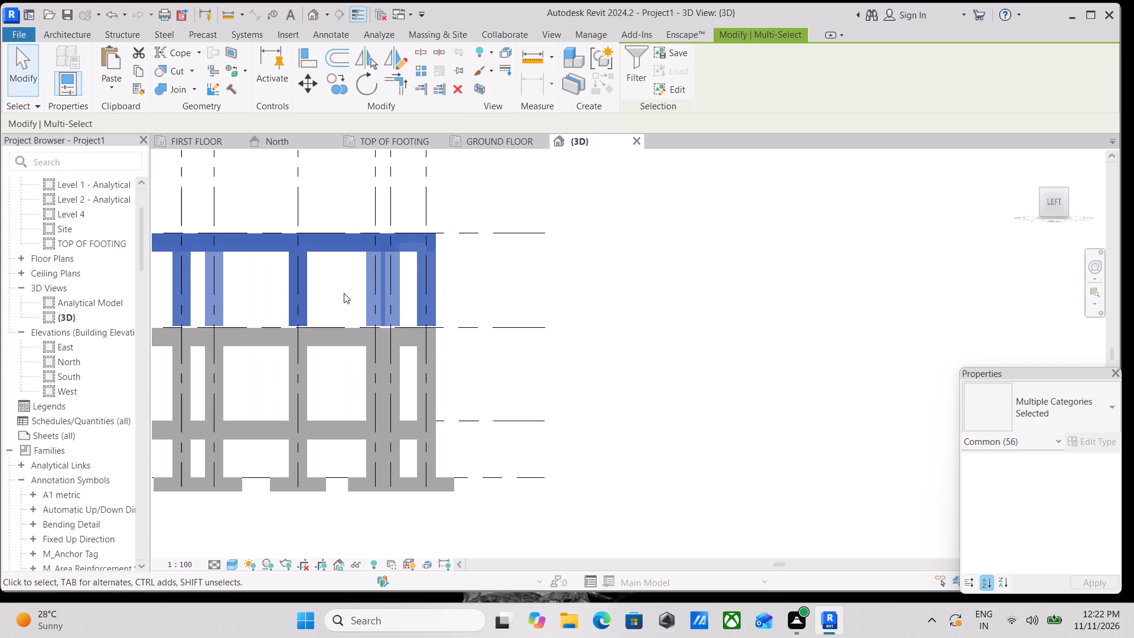
pyautogui.moveTo(347, 295); pyautogui.dragTo(561, 345, button='middle')
pyautogui.press('Escape')
pyautogui.scroll(-2, 451, 297)
pyautogui.moveTo(451, 297); pyautogui.dragTo(631, 323, button='middle')
pyautogui.scroll(1, 631, 323)
pyautogui.scroll(3, 224, 275)
pyautogui.scroll(-3, 278, 297)
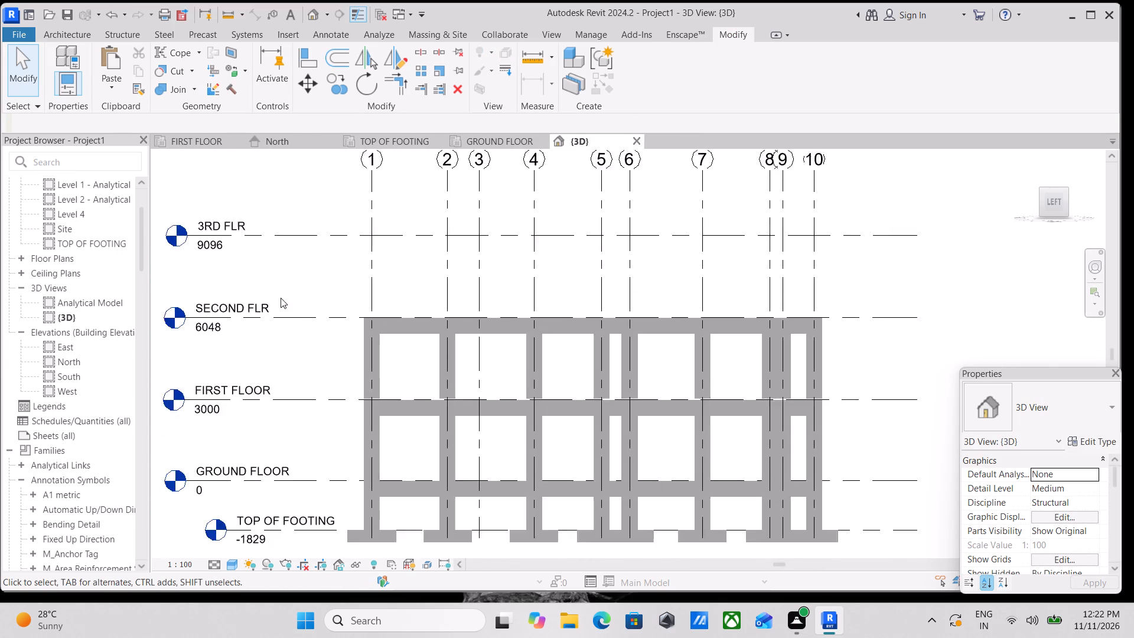
# Filter the storey between FIRST FLOOR and SECOND FLR to structural columns only and set their base offset to 0.
pyautogui.moveTo(281, 298); pyautogui.dragTo(241, 284, button='middle')
pyautogui.scroll(1, 241, 284)
pyautogui.scroll(2, 291, 265)
pyautogui.moveTo(291, 265); pyautogui.dragTo(303, 294)
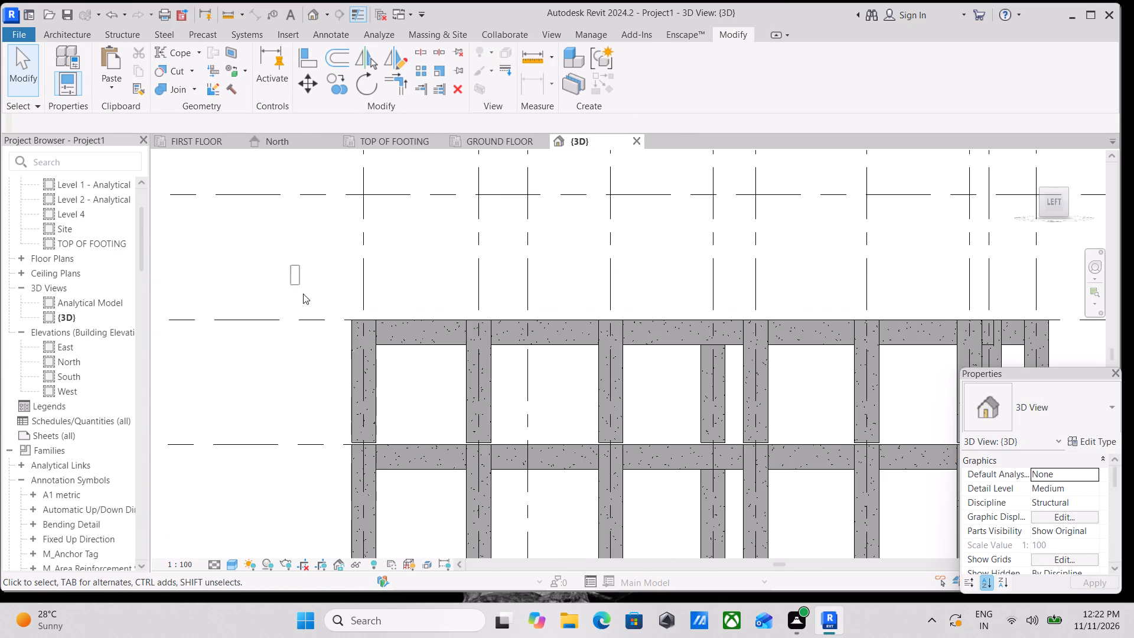
pyautogui.moveTo(303, 294); pyautogui.dragTo(679, 426)
pyautogui.moveTo(683, 426); pyautogui.dragTo(790, 435)
pyautogui.scroll(-4, 594, 367)
pyautogui.moveTo(572, 362); pyautogui.dragTo(496, 330, button='middle')
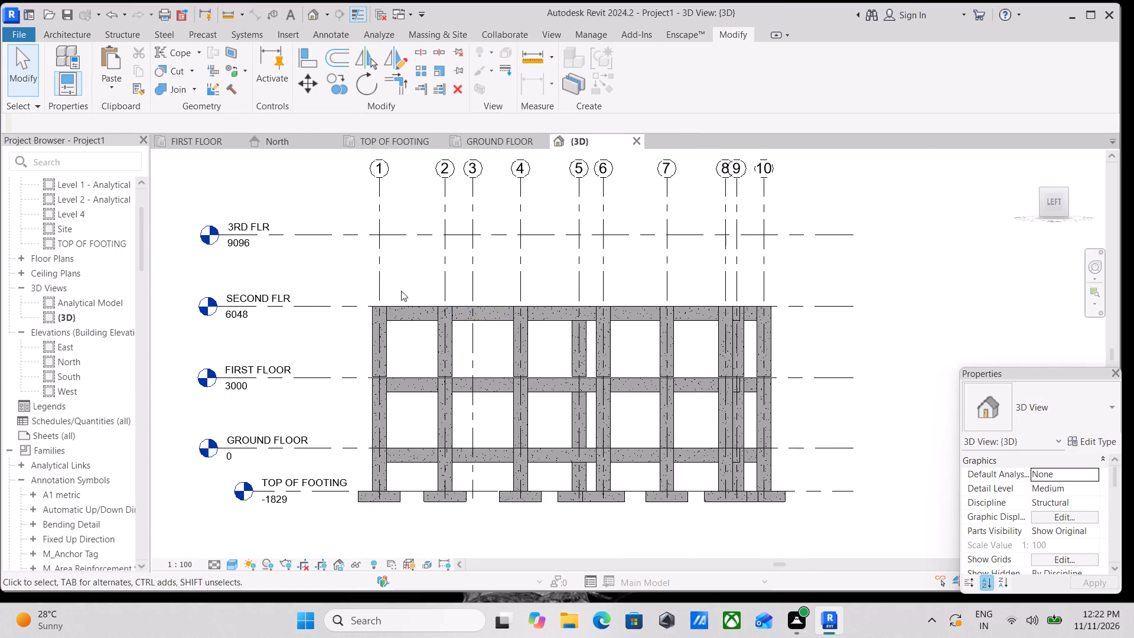
pyautogui.scroll(2, 385, 281)
pyautogui.moveTo(338, 292); pyautogui.dragTo(543, 388)
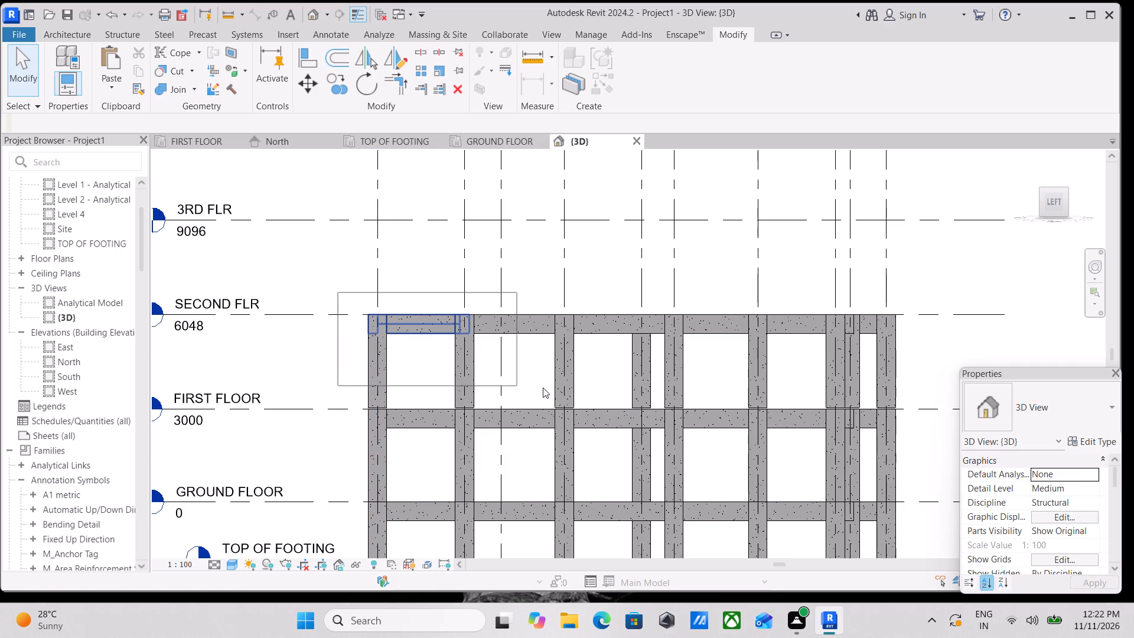
pyautogui.moveTo(543, 388); pyautogui.dragTo(711, 346)
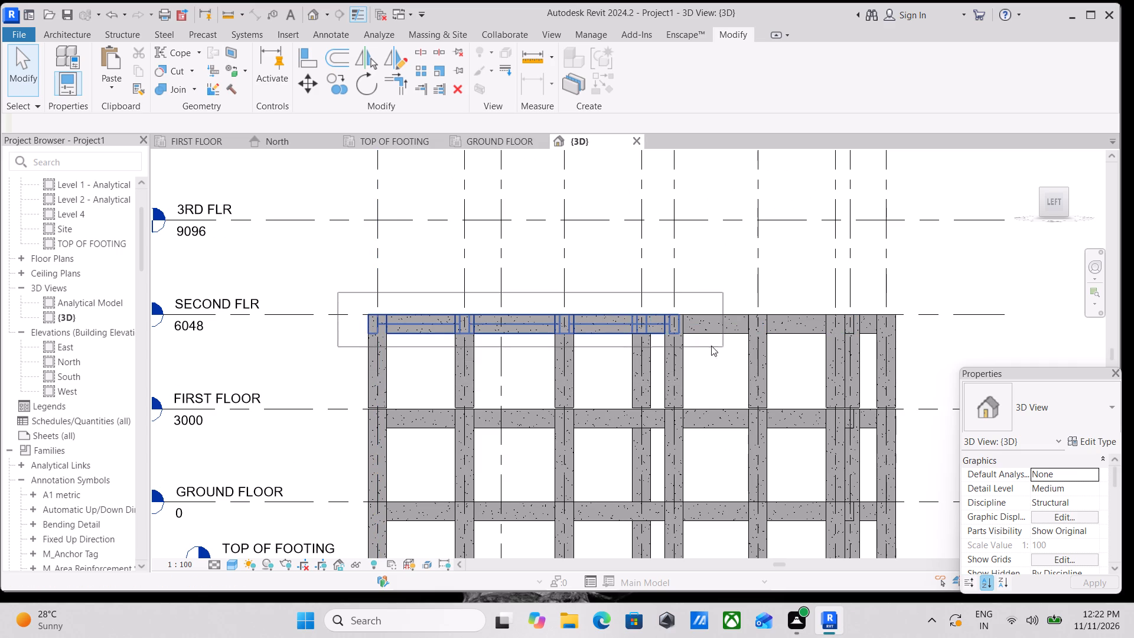
pyautogui.moveTo(711, 346); pyautogui.dragTo(911, 409)
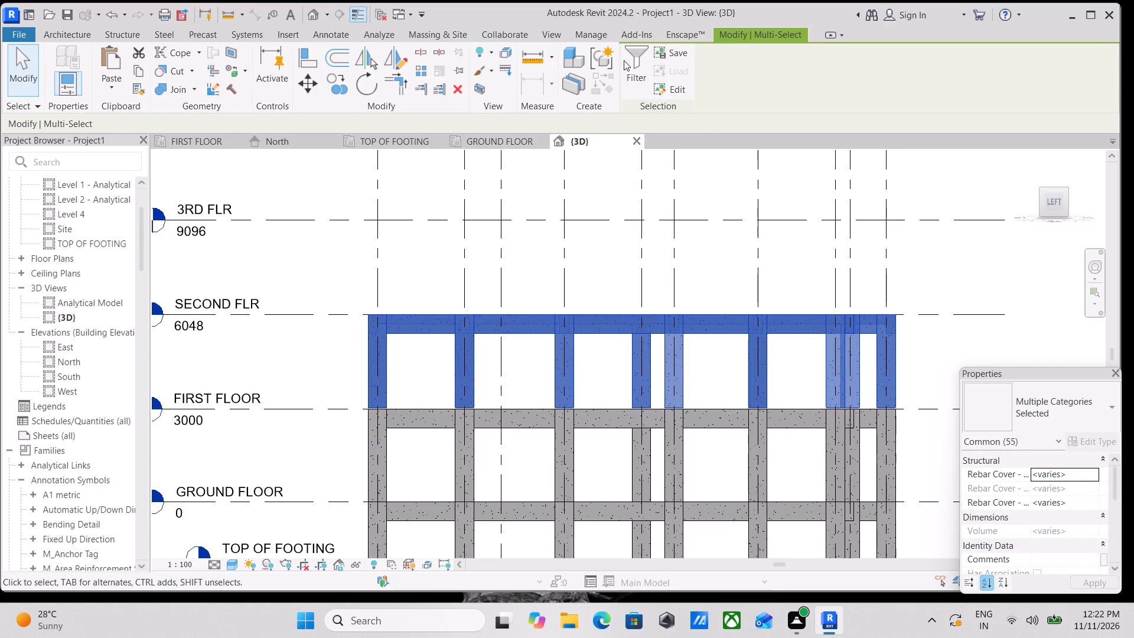
pyautogui.click(624, 60)
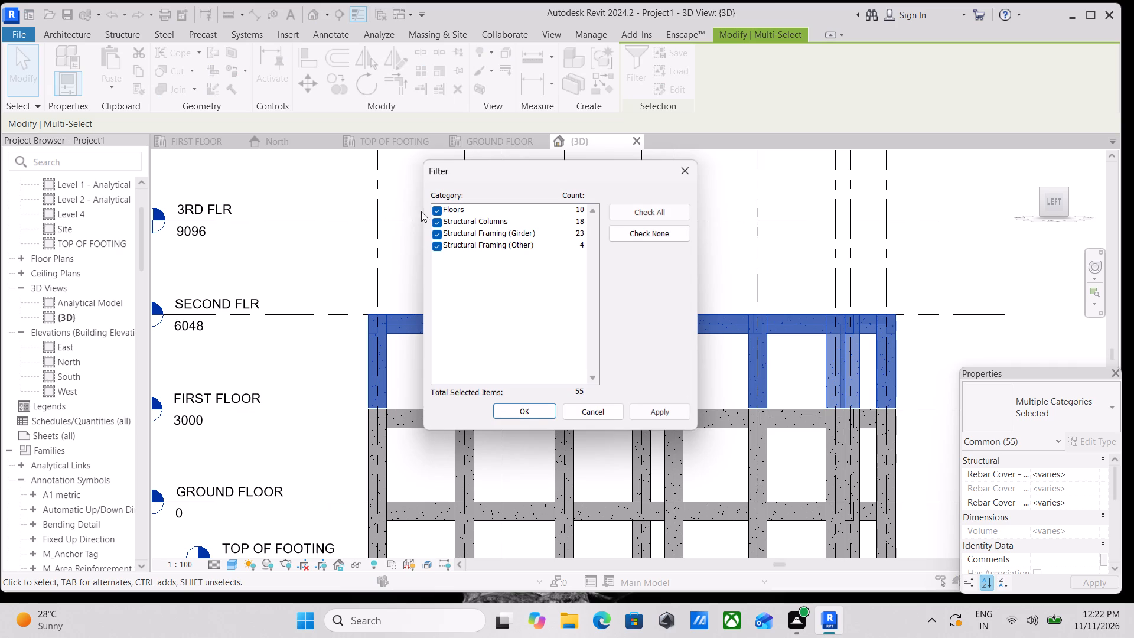
pyautogui.click(434, 206)
pyautogui.click(436, 233)
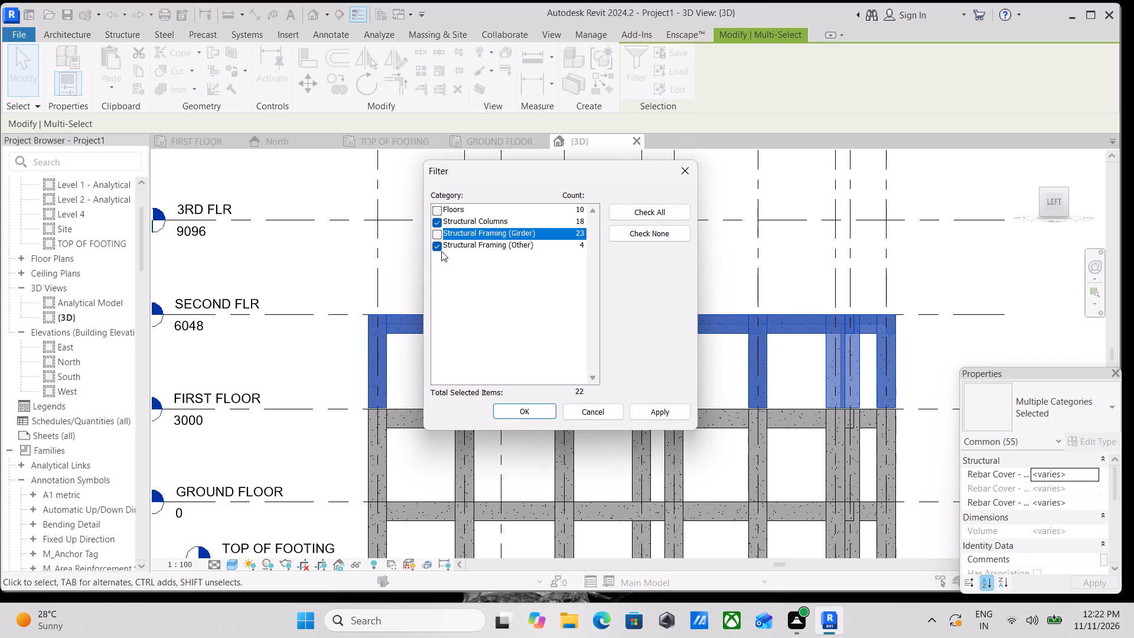
pyautogui.click(437, 246)
pyautogui.click(643, 412)
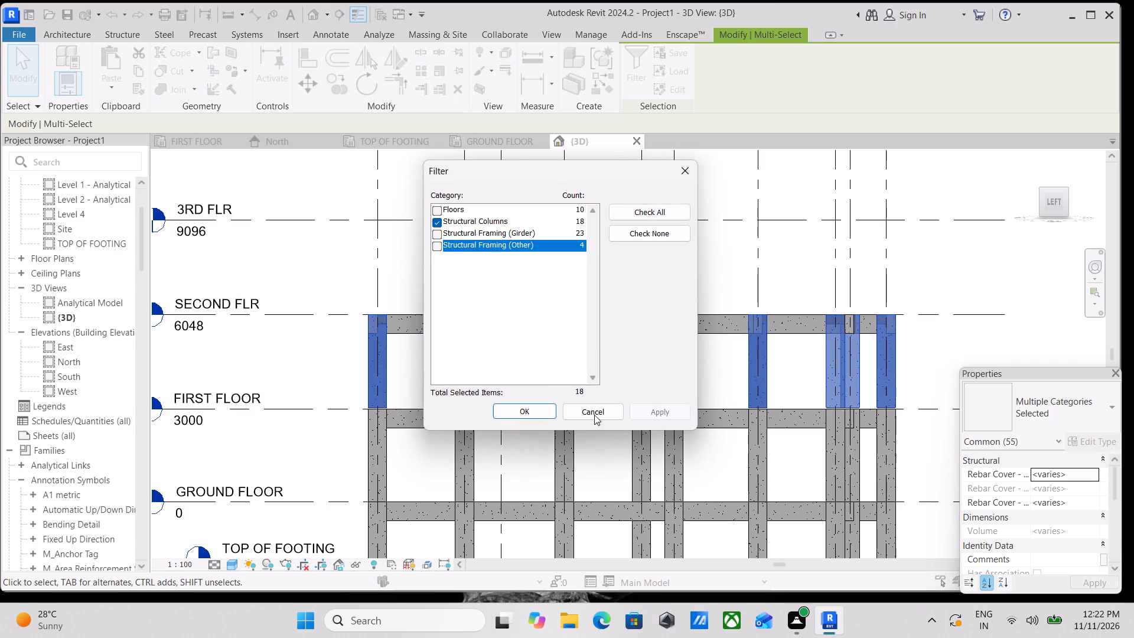
pyautogui.click(539, 414)
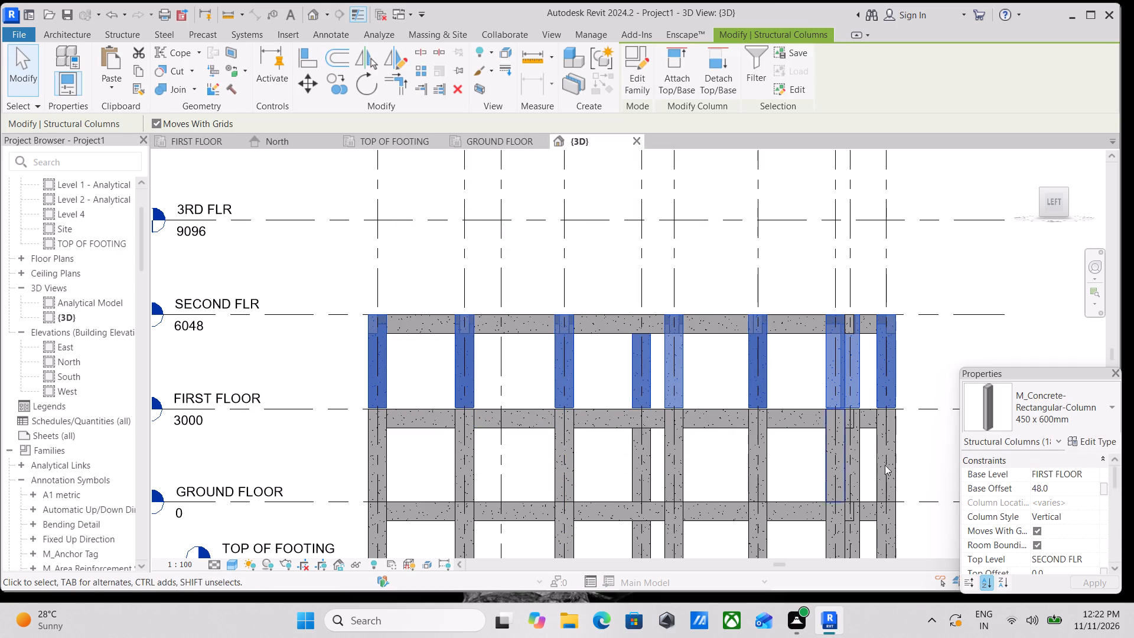
pyautogui.click(1054, 493)
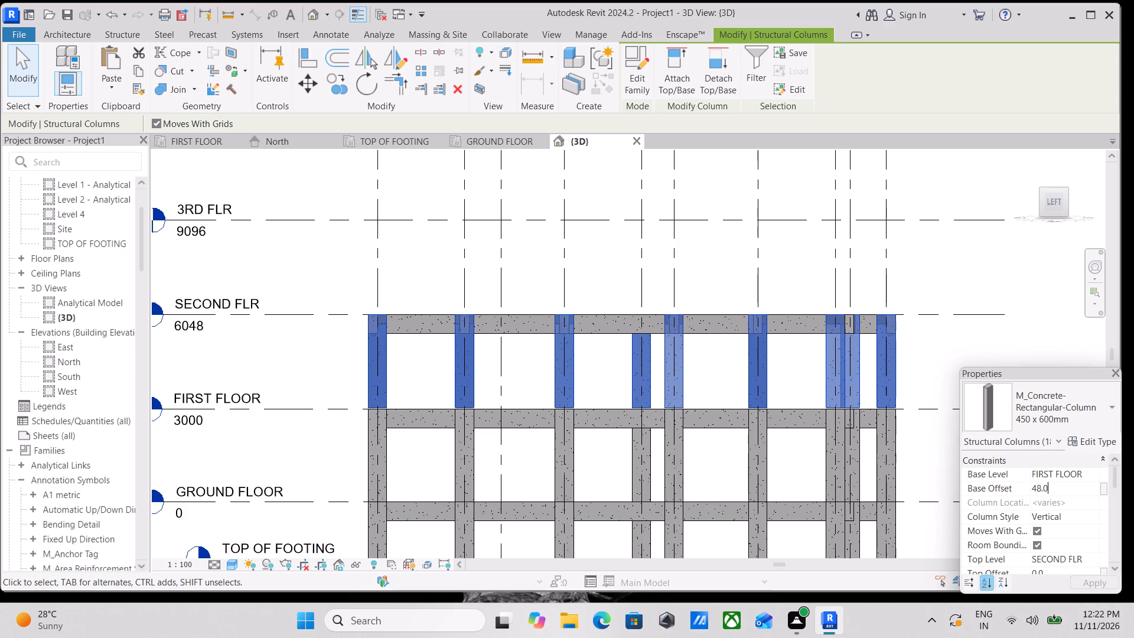
pyautogui.moveTo(1054, 493); pyautogui.dragTo(1005, 488)
pyautogui.press('0')
pyautogui.press('Return')
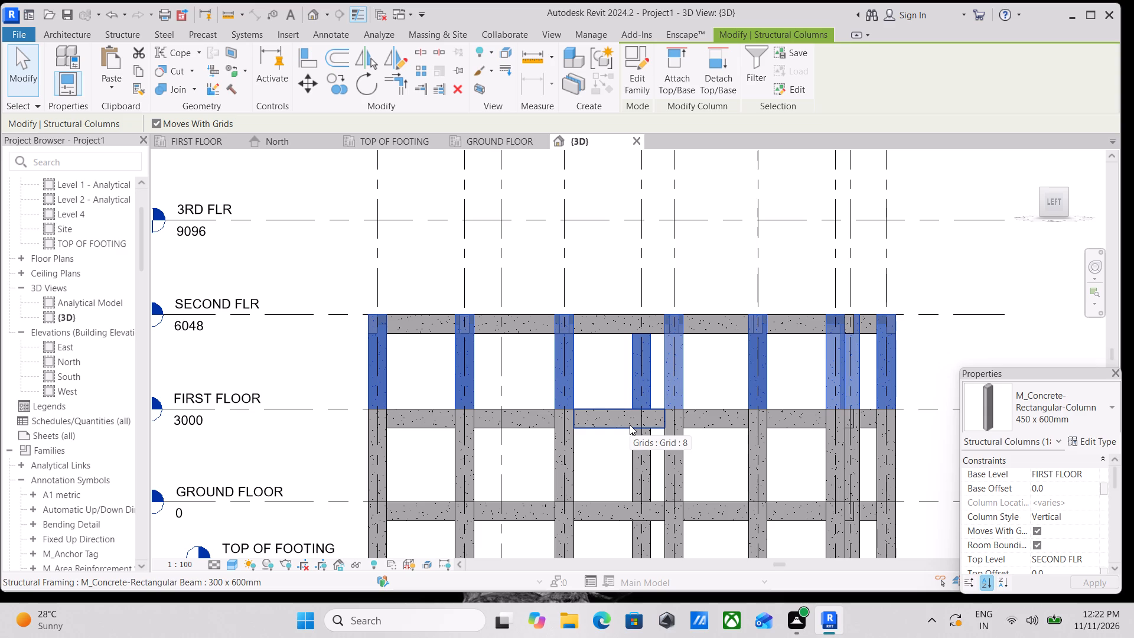
pyautogui.scroll(1, 685, 435)
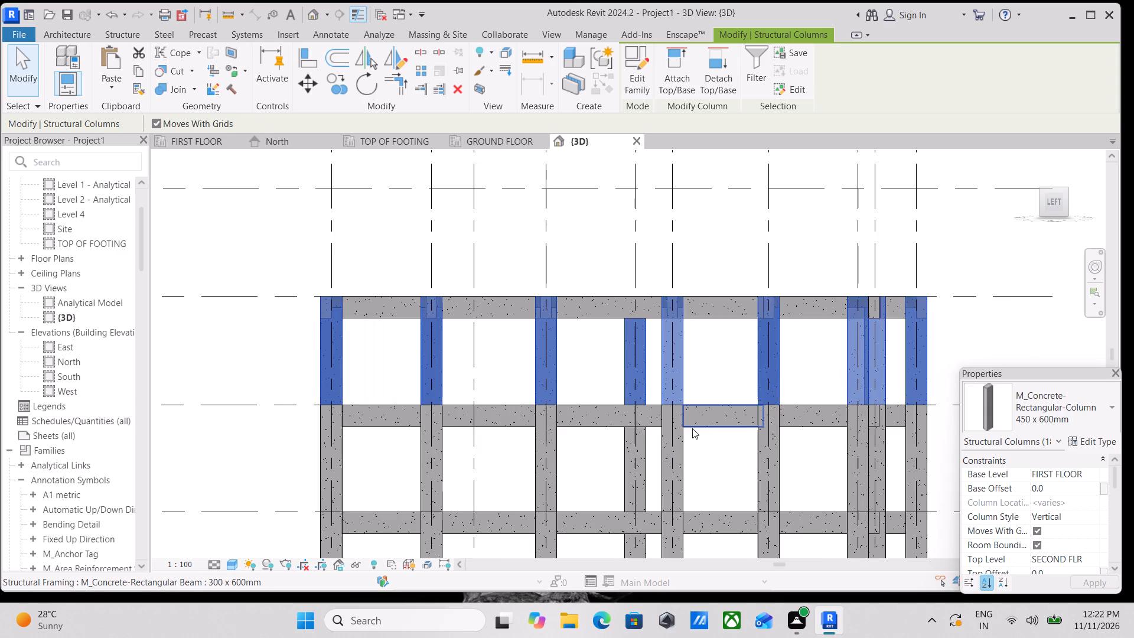
pyautogui.scroll(2, 692, 428)
pyautogui.scroll(2, 784, 397)
pyautogui.press('Escape')
# Examine the stacked columns, beams and slabs of all storeys from several 3D angles, including the front and left sides.
pyautogui.scroll(-1, 822, 347)
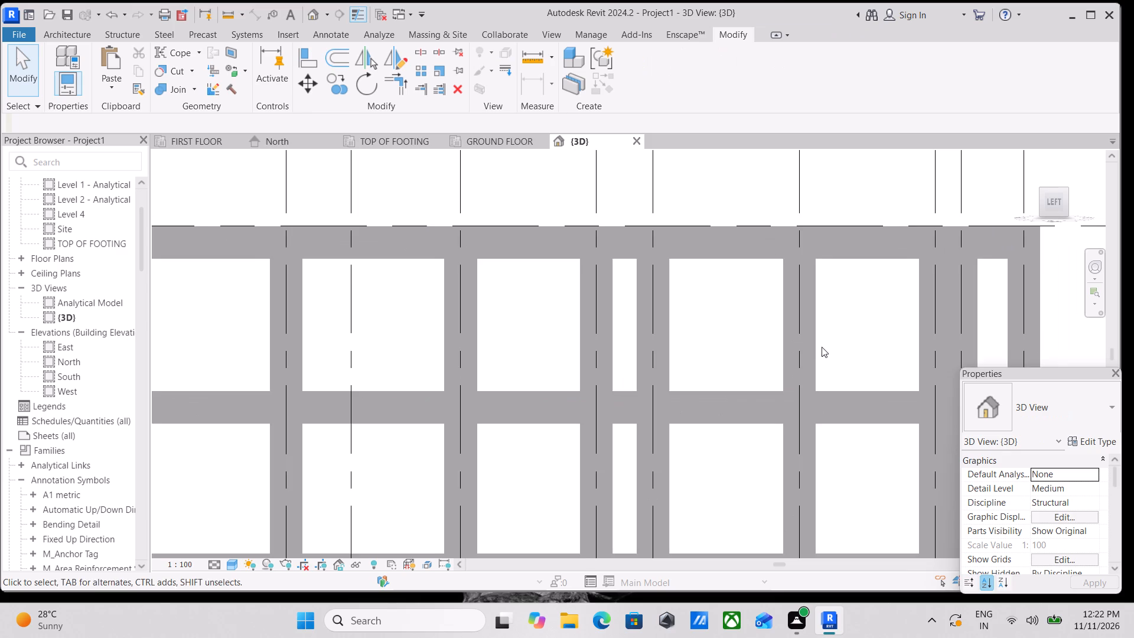
pyautogui.moveTo(822, 347); pyautogui.dragTo(608, 337, button='middle')
pyautogui.scroll(-3, 608, 336)
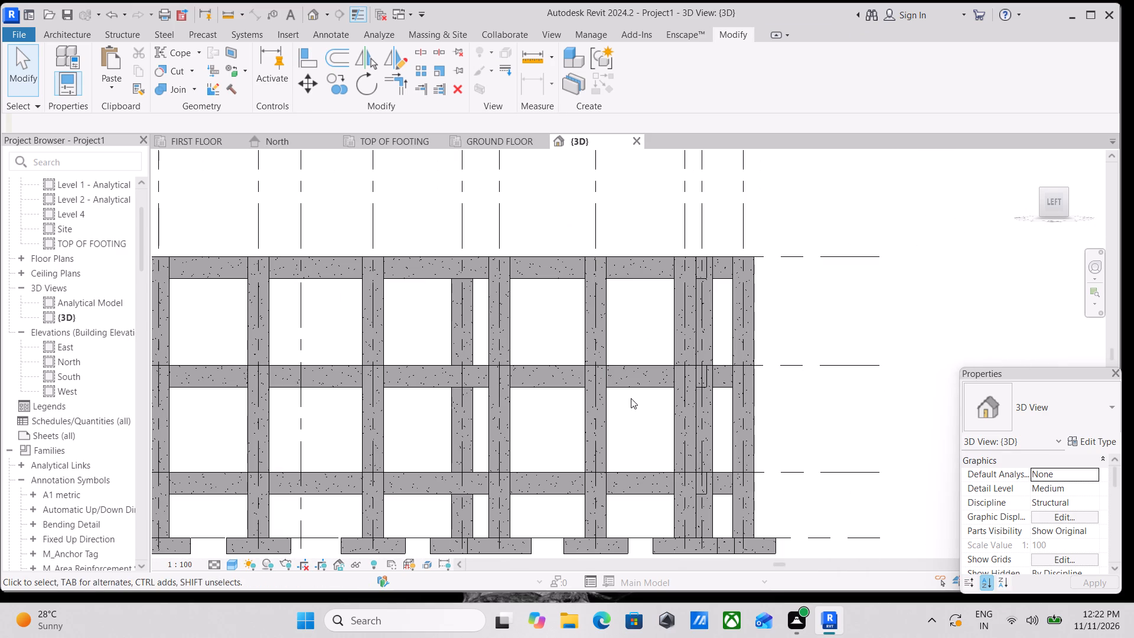
pyautogui.keyDown('shift'); pyautogui.moveTo(622, 401); pyautogui.dragTo(436, 484, button='middle'); pyautogui.keyUp('shift')
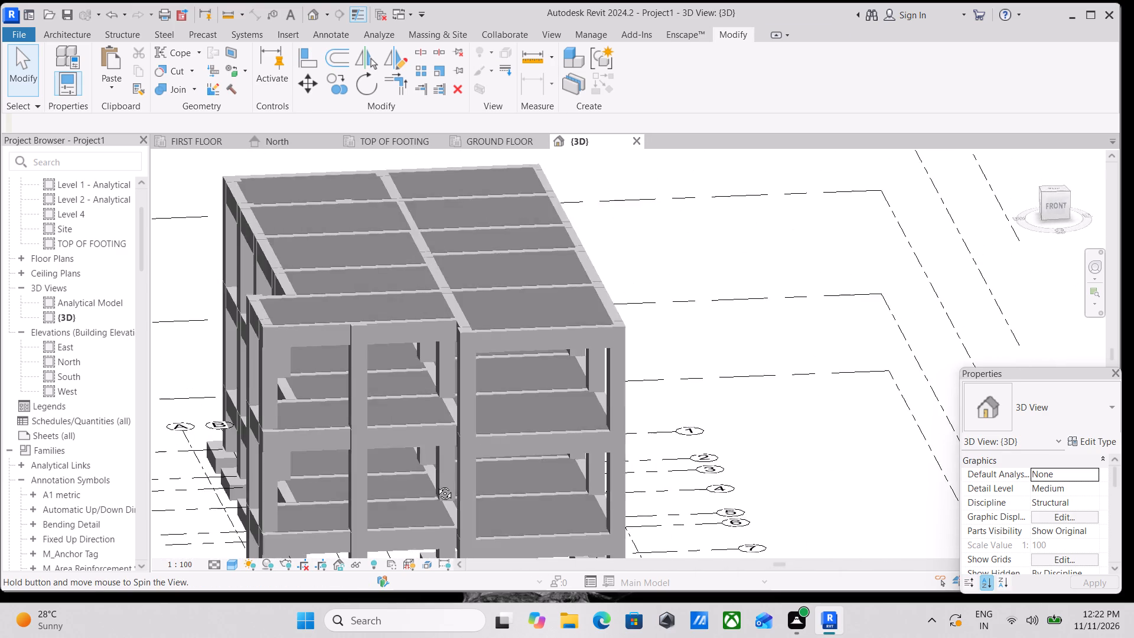
pyautogui.keyDown('shift'); pyautogui.moveTo(436, 484); pyautogui.dragTo(513, 493, button='middle'); pyautogui.keyUp('shift')
pyautogui.scroll(1, 546, 460)
pyautogui.scroll(-1, 631, 404)
pyautogui.moveTo(626, 404); pyautogui.dragTo(535, 409, button='middle')
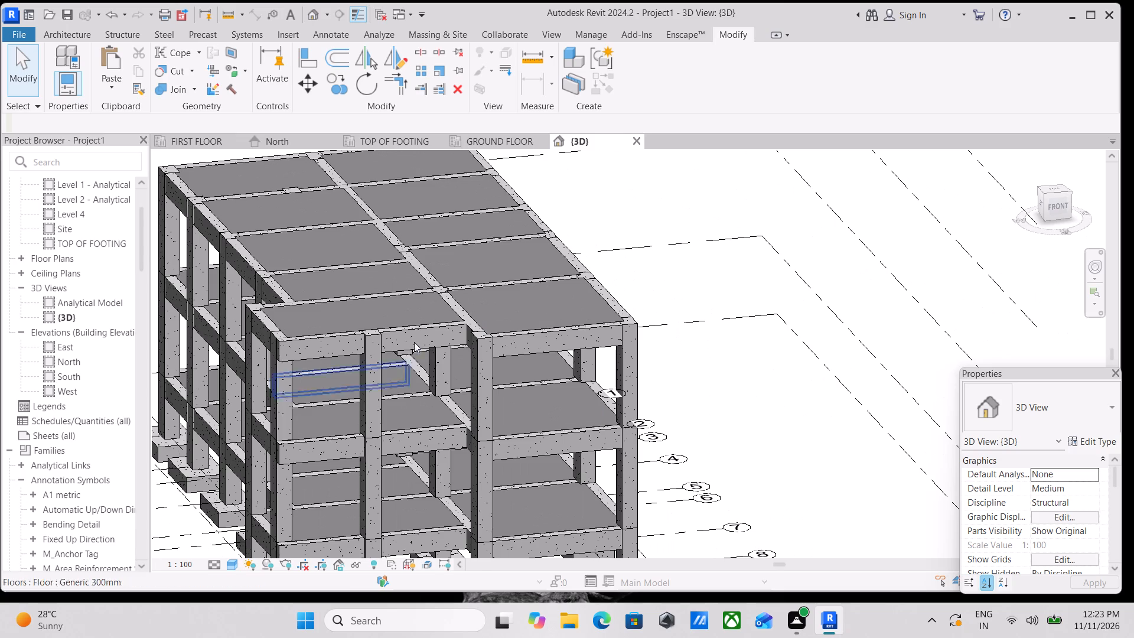
pyautogui.scroll(-4, 423, 331)
pyautogui.moveTo(465, 338); pyautogui.dragTo(449, 323, button='middle')
pyautogui.scroll(1, 449, 323)
pyautogui.scroll(2, 488, 394)
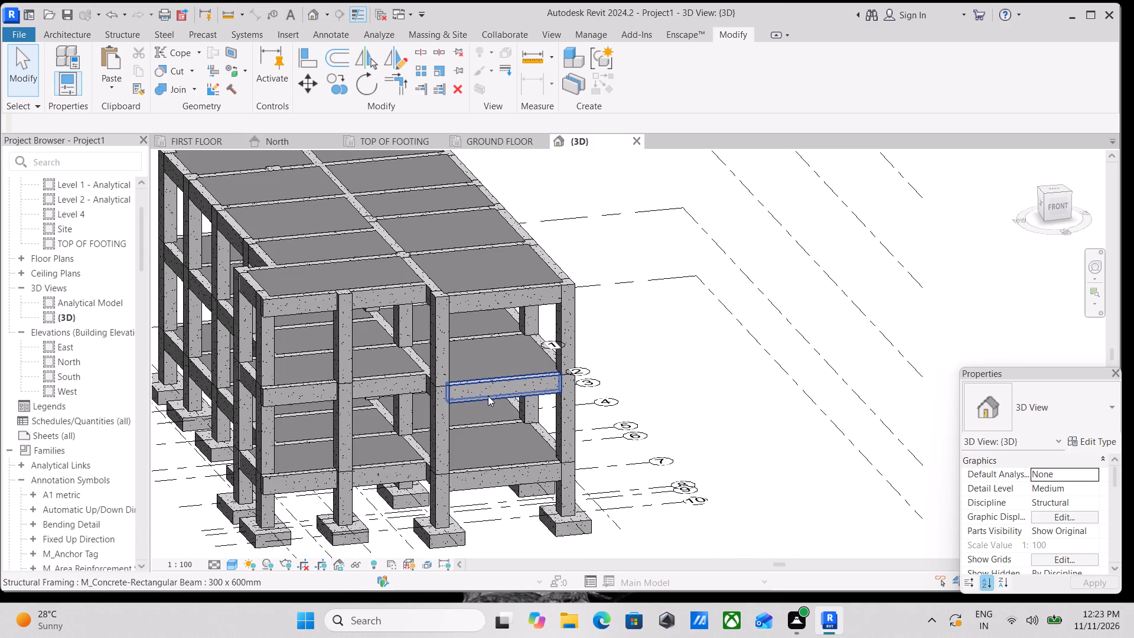
pyautogui.keyDown('shift'); pyautogui.scroll(1, 488, 396); pyautogui.keyUp('shift')
pyautogui.keyDown('shift'); pyautogui.moveTo(488, 396); pyautogui.dragTo(418, 423, button='middle'); pyautogui.keyUp('shift')
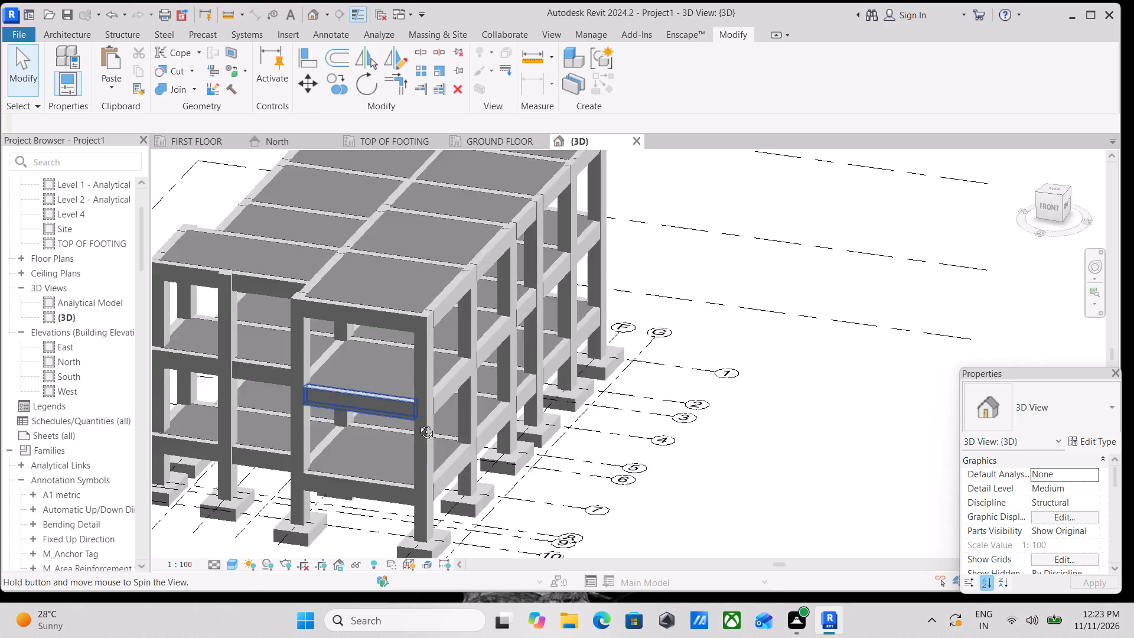
pyautogui.keyDown('shift'); pyautogui.moveTo(418, 423); pyautogui.dragTo(518, 338, button='middle'); pyautogui.keyUp('shift')
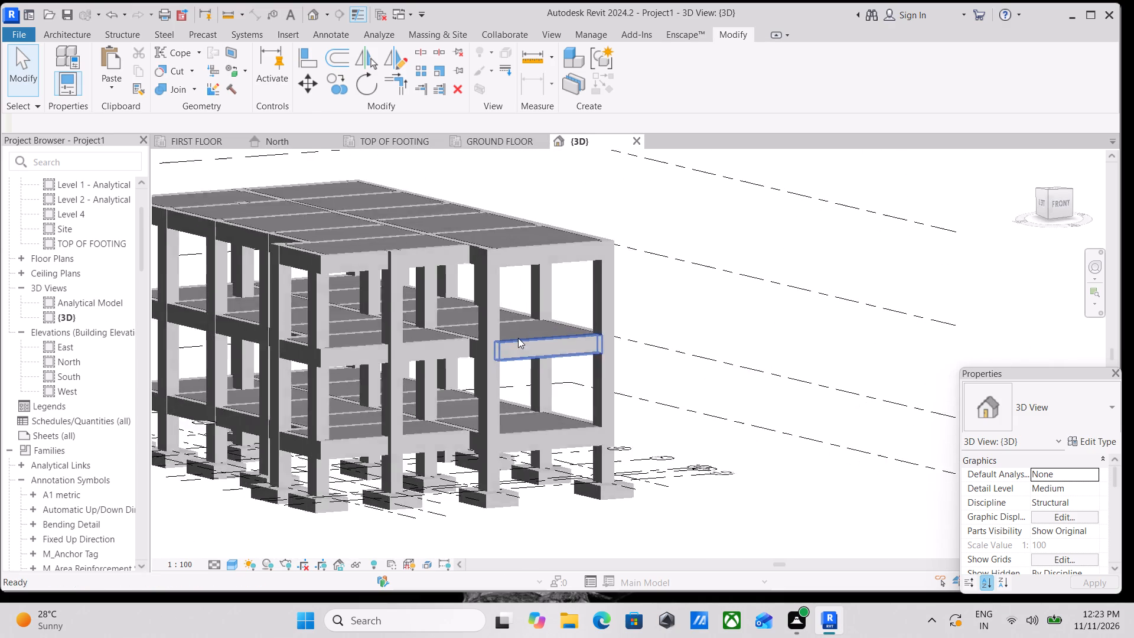
pyautogui.keyDown('shift'); pyautogui.moveTo(518, 338); pyautogui.dragTo(690, 368, button='middle'); pyautogui.keyUp('shift')
pyautogui.keyDown('shift'); pyautogui.scroll(1, 690, 368); pyautogui.keyUp('shift')
pyautogui.scroll(-4, 702, 338)
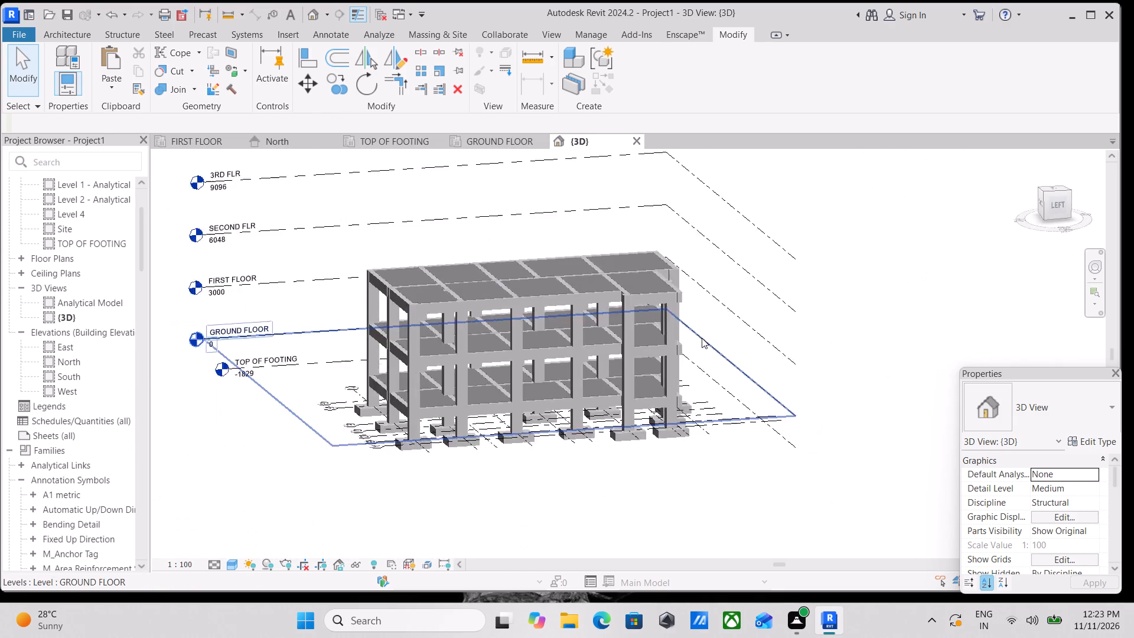
pyautogui.scroll(-2, 702, 338)
# Return the 3D view to the left-facing orientation, focused on the SECOND FLR storey near grid 1.
pyautogui.click(1057, 207)
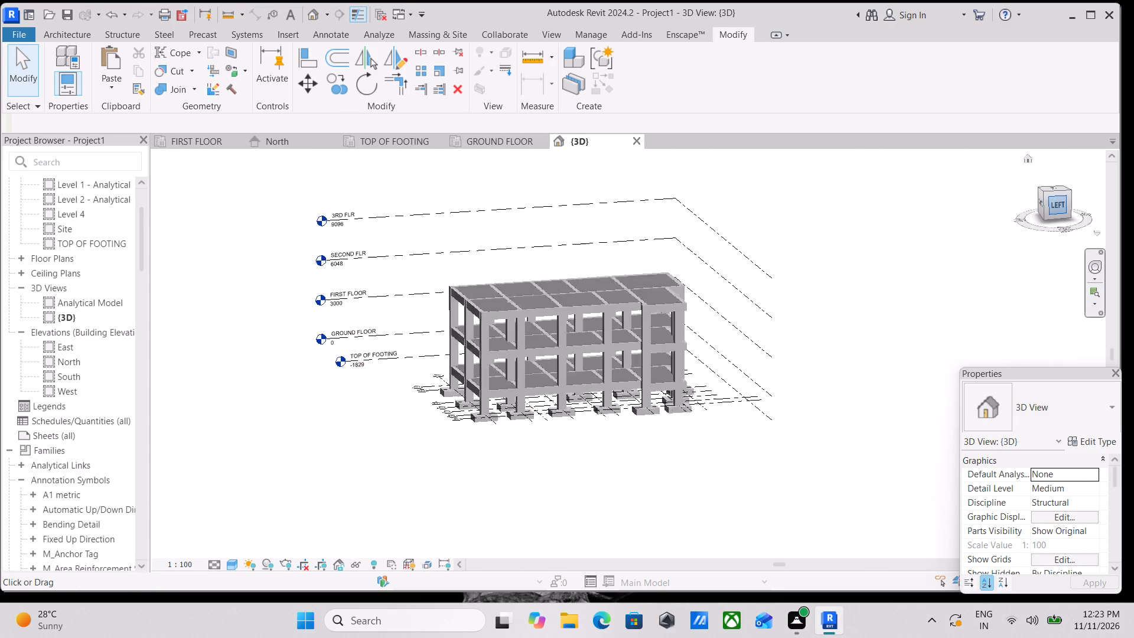
pyautogui.scroll(4, 786, 314)
pyautogui.scroll(7, 535, 356)
pyautogui.scroll(2, 468, 301)
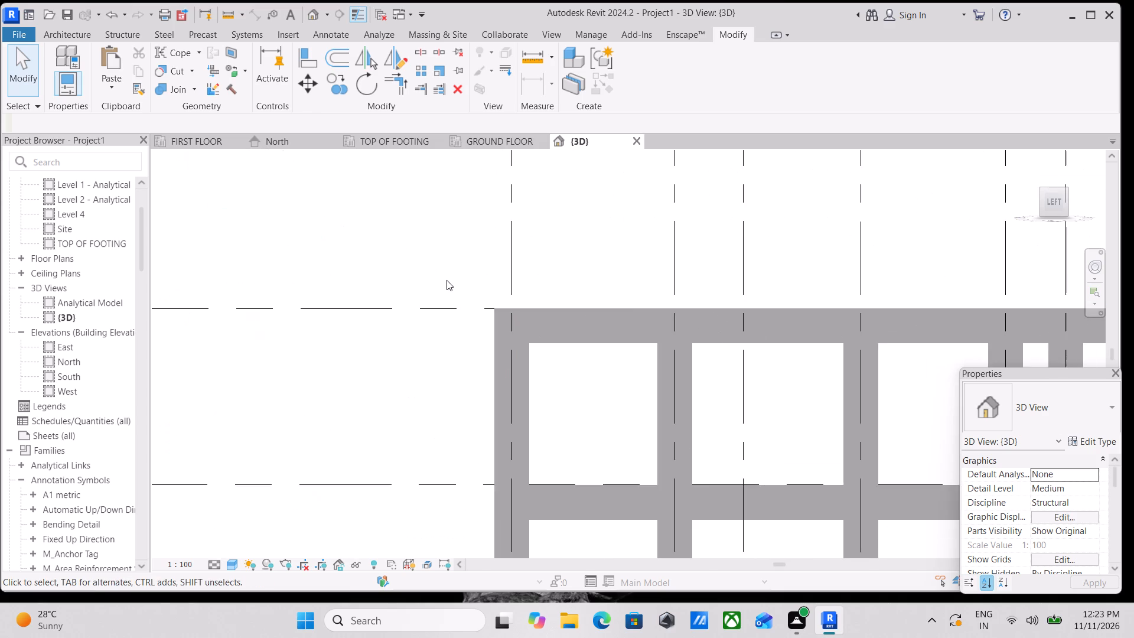
pyautogui.scroll(1, 447, 280)
pyautogui.scroll(-1, 445, 243)
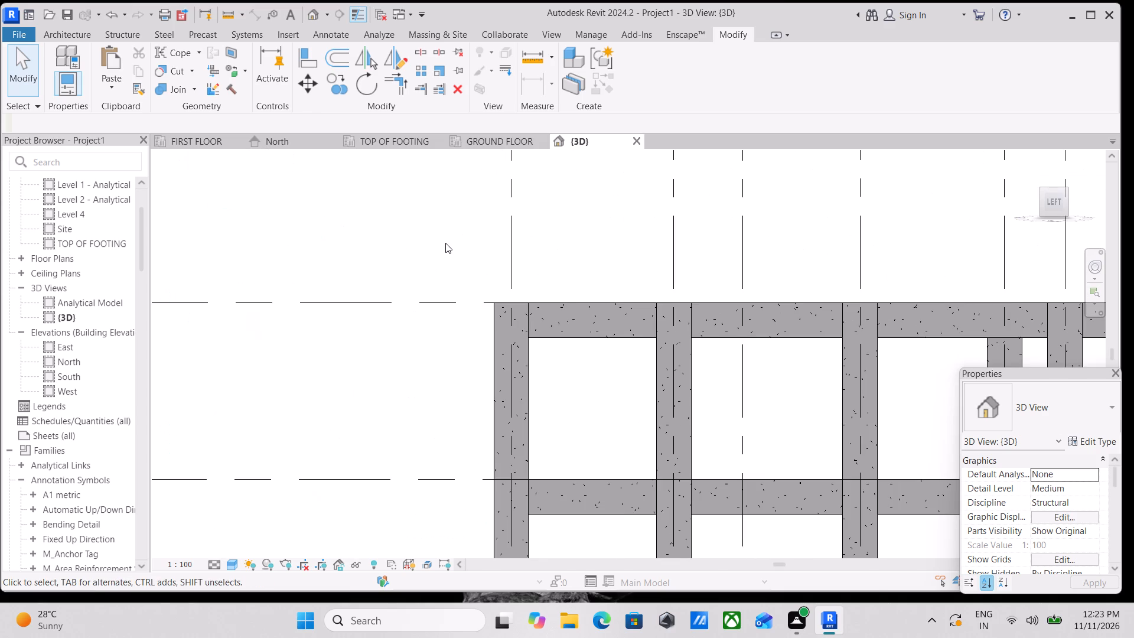
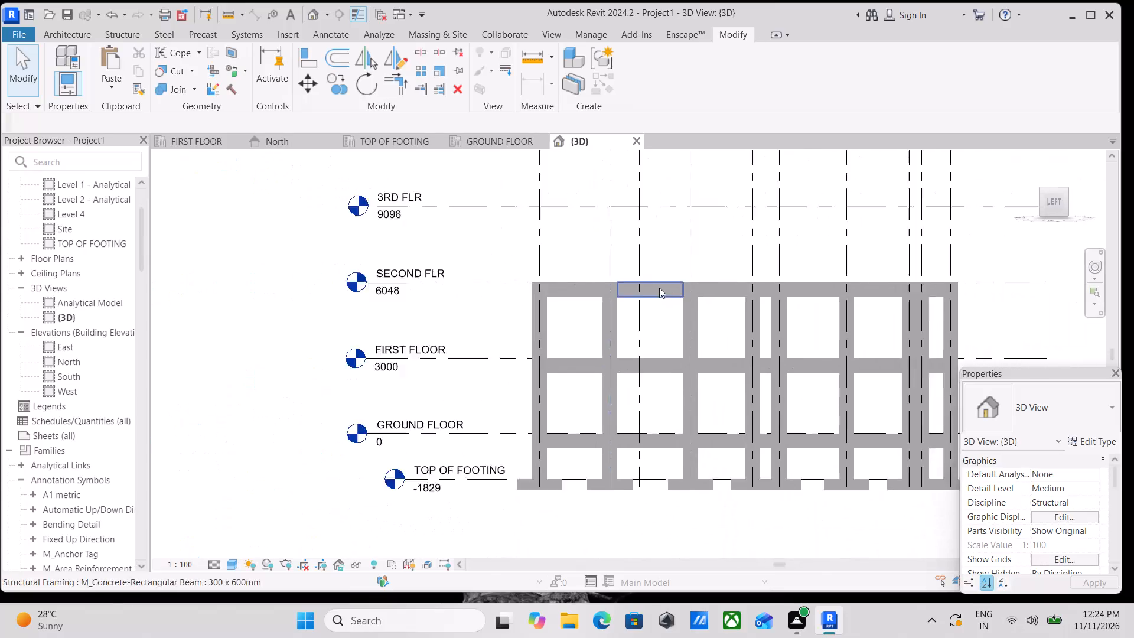
# Examine the SECOND FLR and 3RD FLR level lines above the frame across the numbered grids.
pyautogui.moveTo(651, 287); pyautogui.dragTo(547, 281, button='middle')
pyautogui.scroll(1, 421, 325)
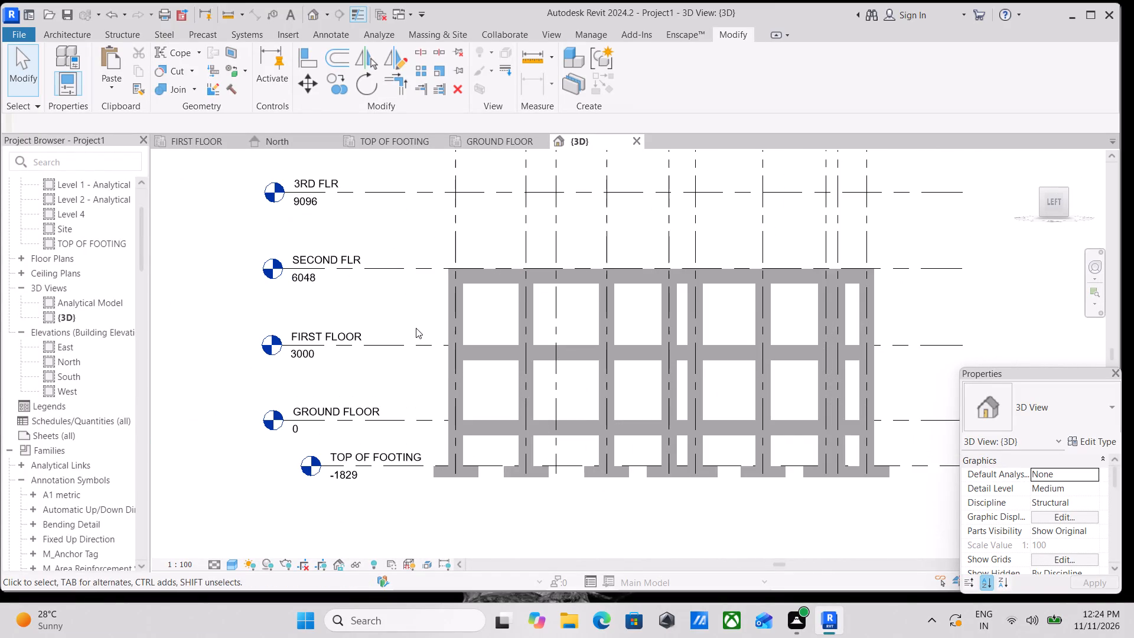
pyautogui.moveTo(468, 285); pyautogui.dragTo(503, 369, button='middle')
pyautogui.scroll(1, 503, 369)
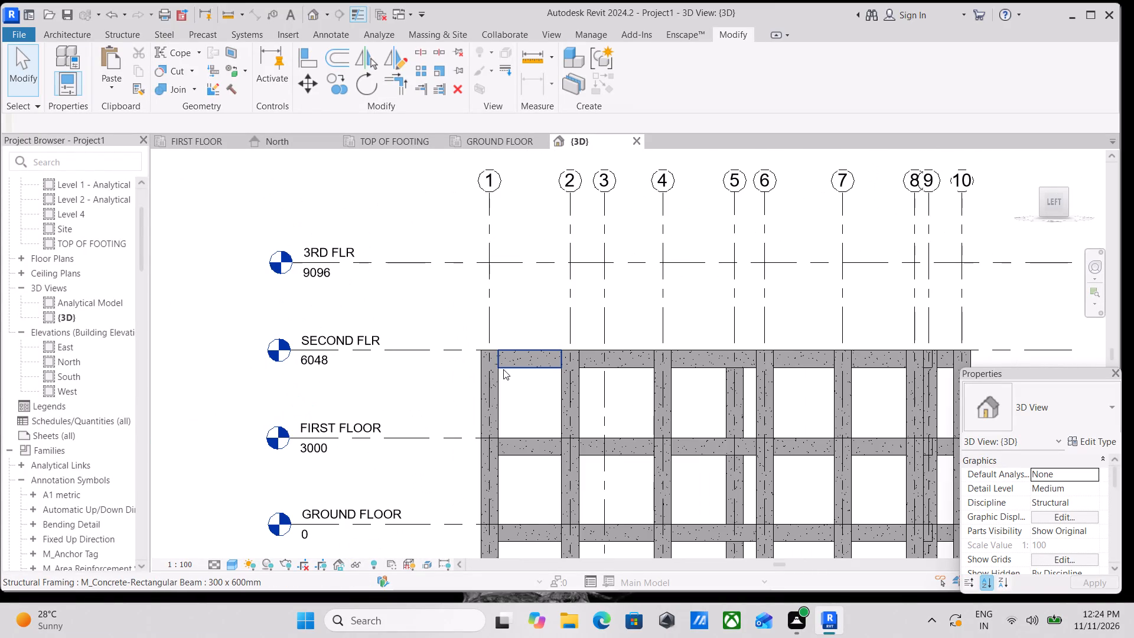
pyautogui.scroll(2, 548, 363)
pyautogui.scroll(-1, 575, 301)
pyautogui.moveTo(575, 301); pyautogui.dragTo(464, 349, button='middle')
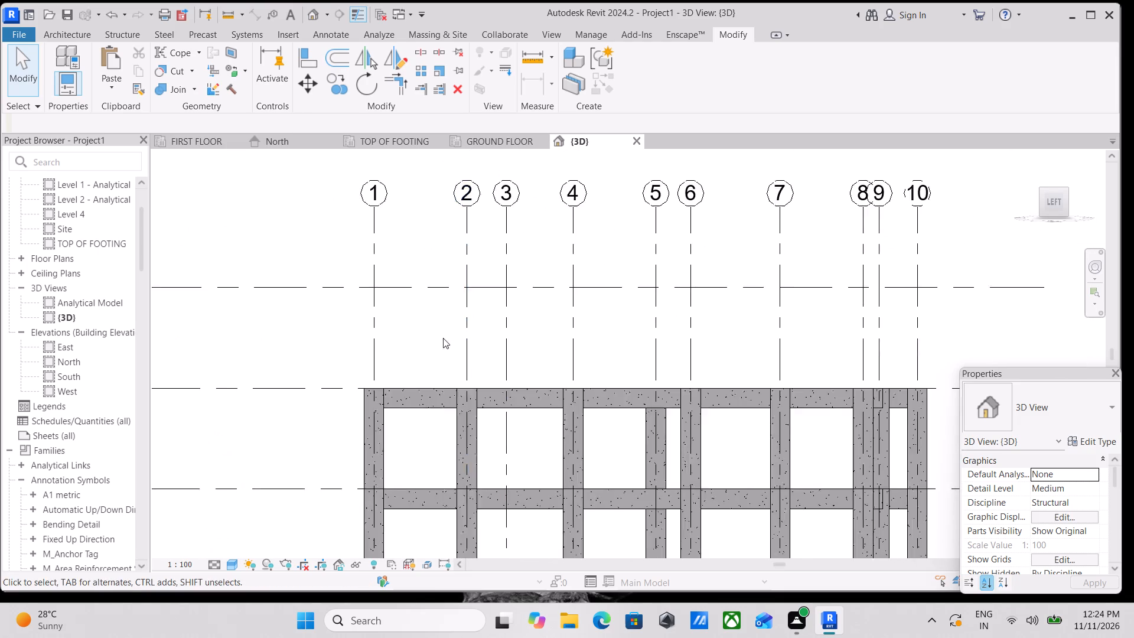
pyautogui.scroll(1, 432, 328)
pyautogui.moveTo(372, 300); pyautogui.dragTo(483, 396, button='middle')
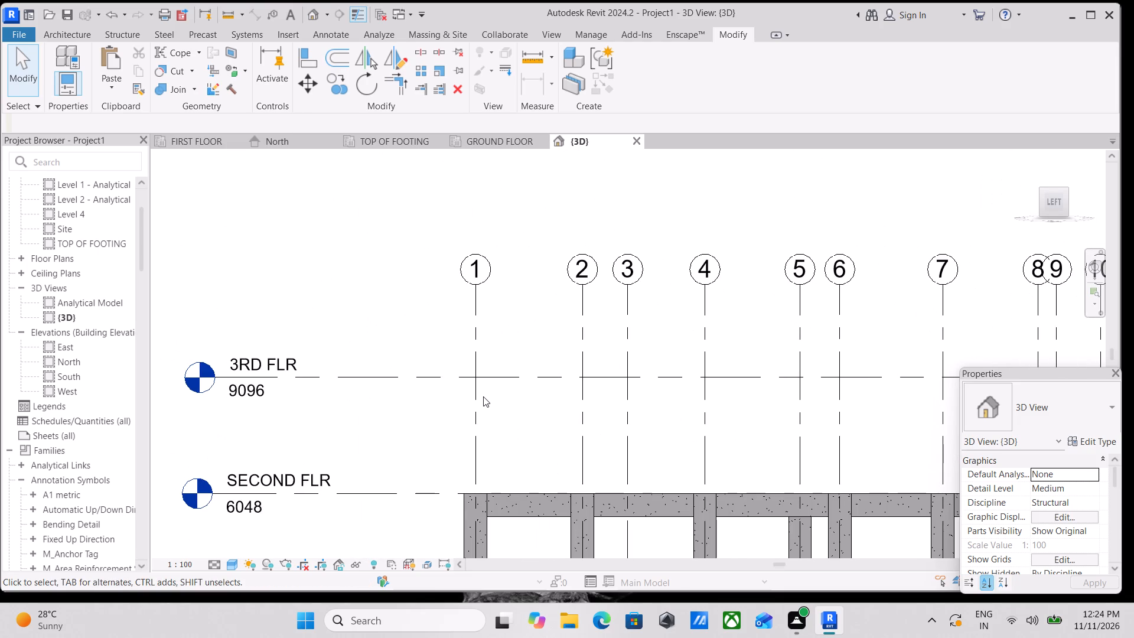
pyautogui.moveTo(327, 453); pyautogui.dragTo(359, 463, button='middle')
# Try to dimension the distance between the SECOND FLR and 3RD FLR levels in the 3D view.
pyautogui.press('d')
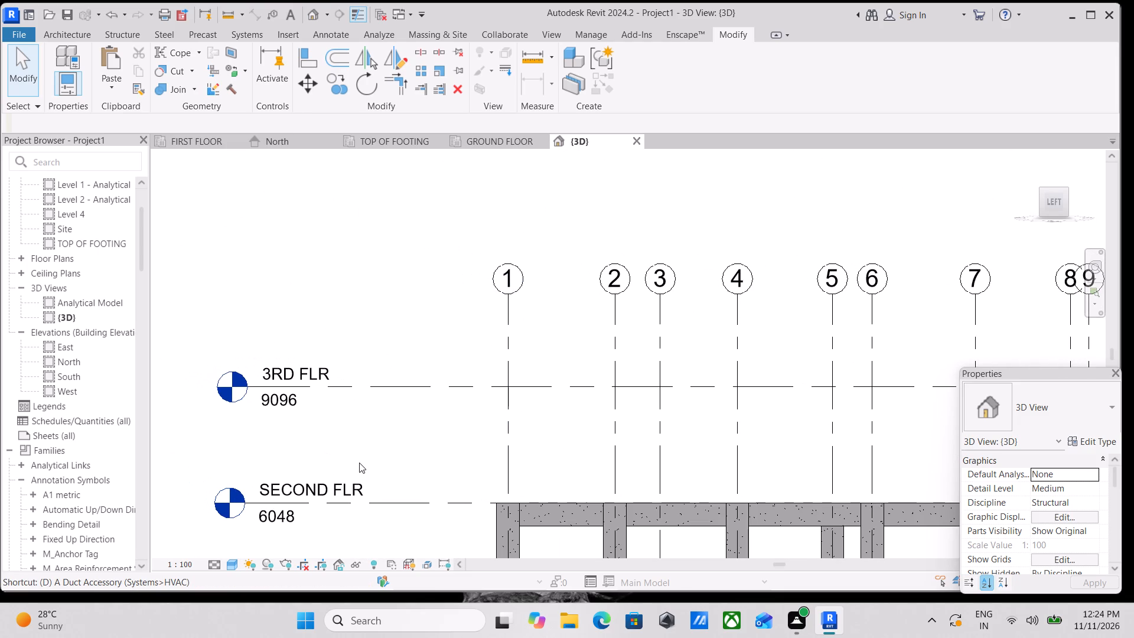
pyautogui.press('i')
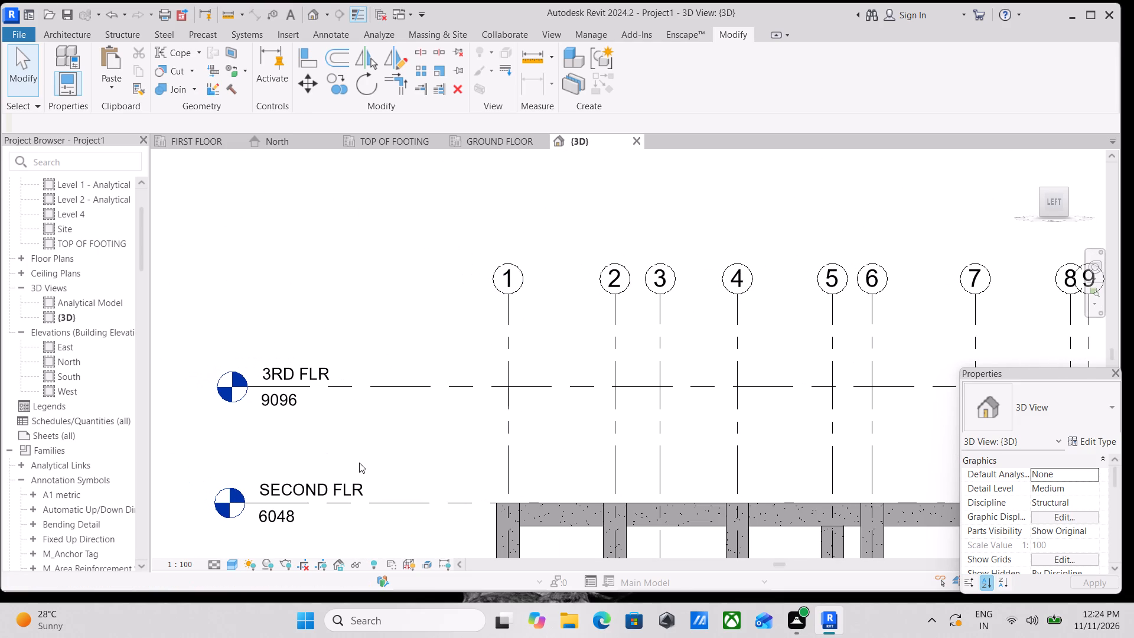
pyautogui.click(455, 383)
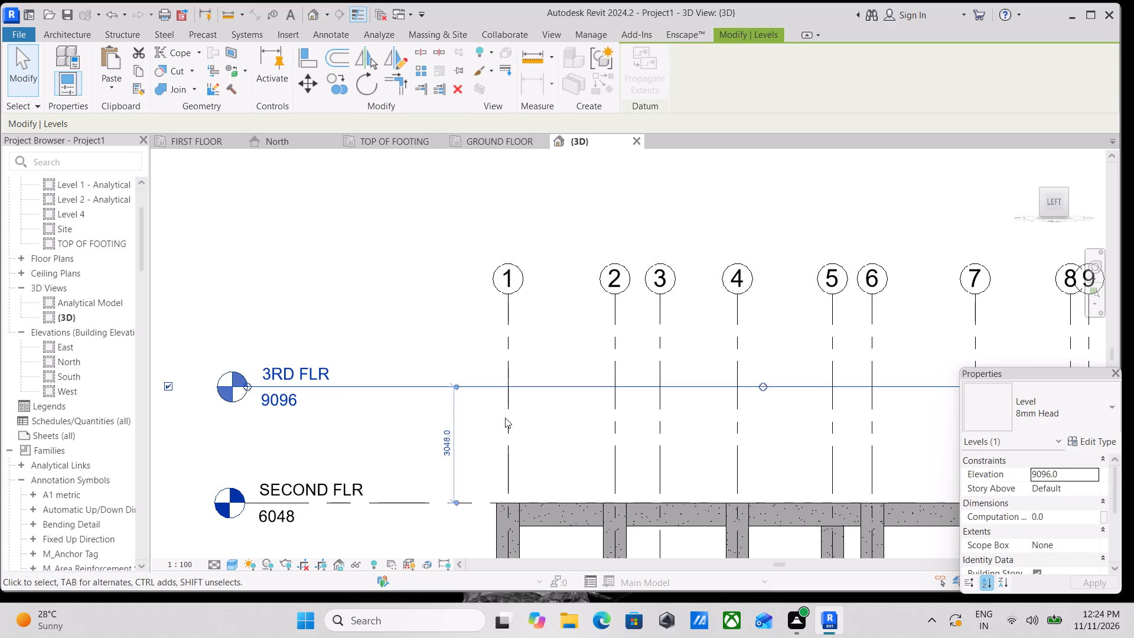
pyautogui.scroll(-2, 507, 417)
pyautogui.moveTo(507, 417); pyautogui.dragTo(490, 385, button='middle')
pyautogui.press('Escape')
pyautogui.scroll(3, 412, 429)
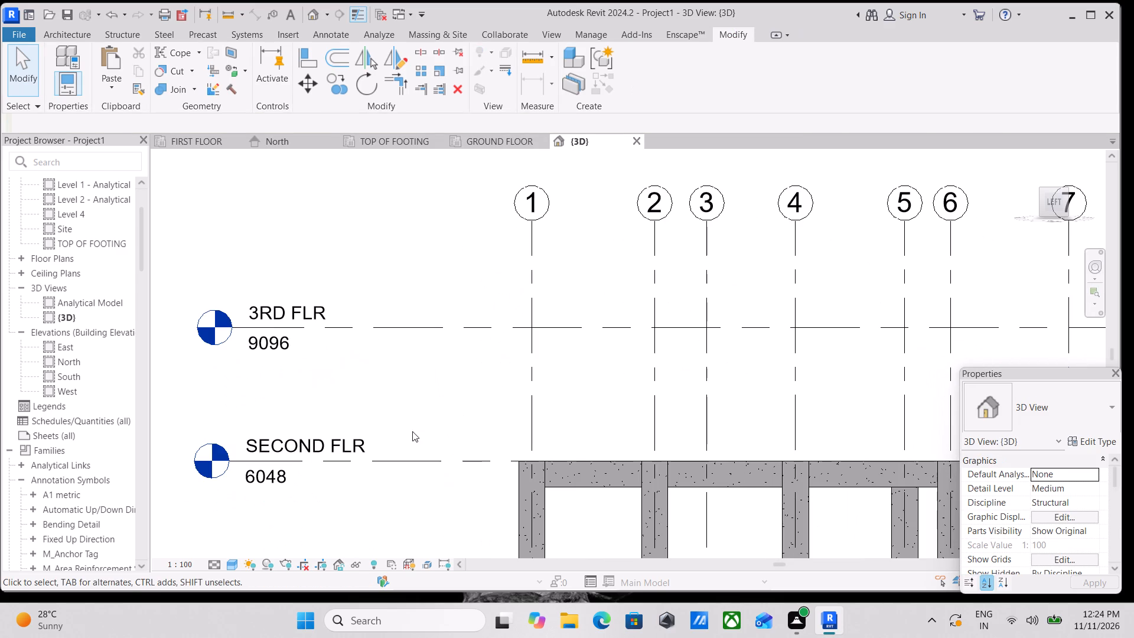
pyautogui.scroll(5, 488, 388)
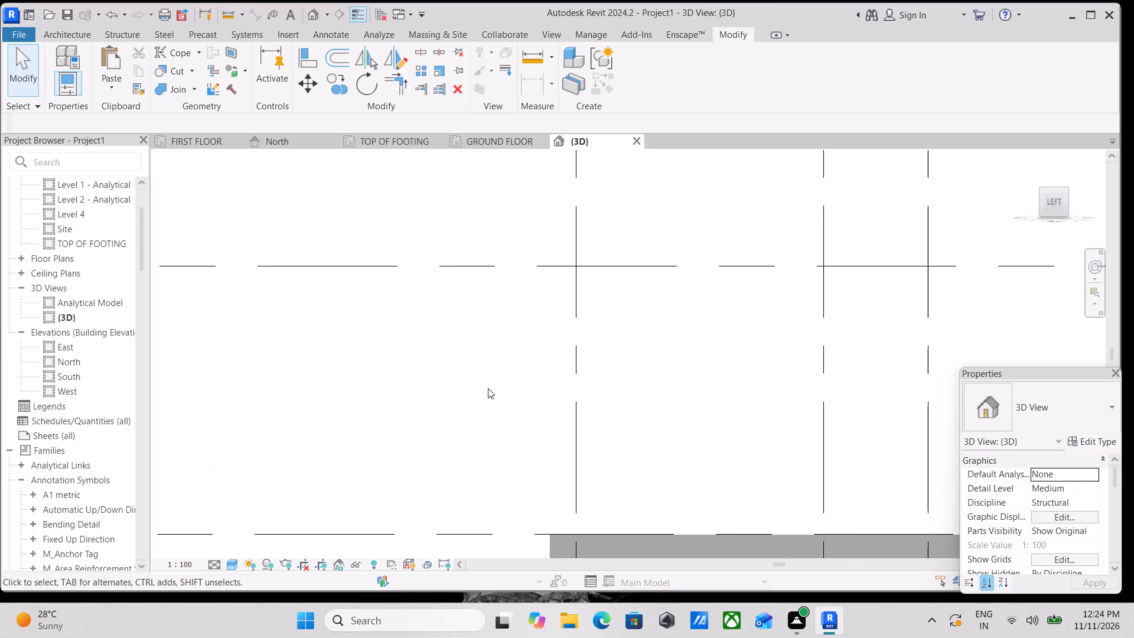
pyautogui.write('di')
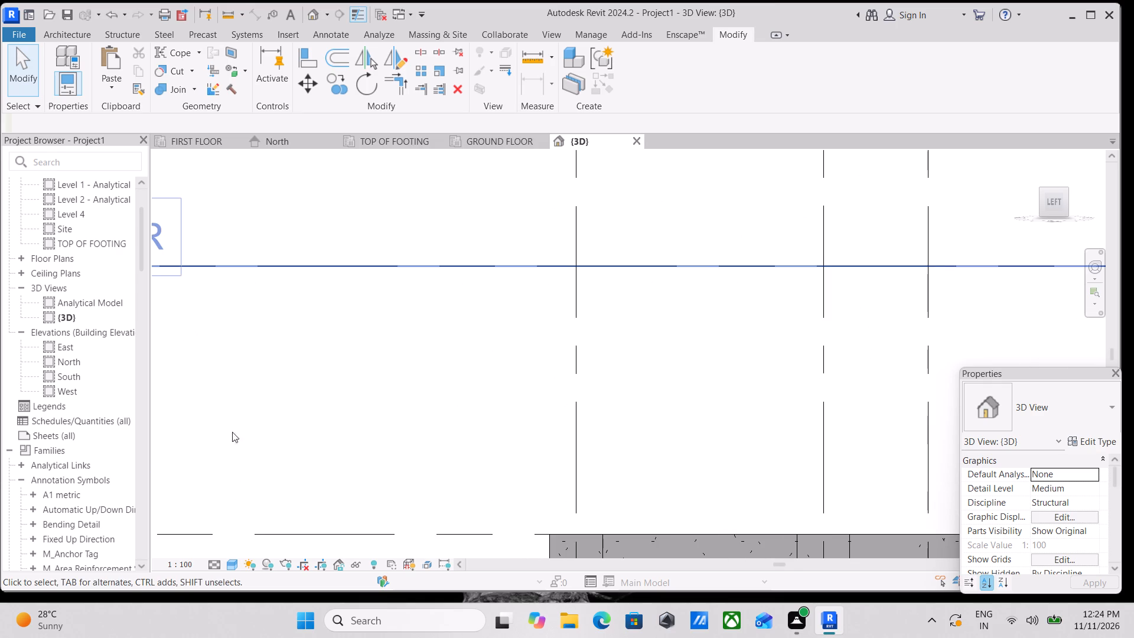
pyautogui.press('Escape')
# In the North elevation, add an aligned dimension between the 3RD FLR and SECOND FLR level lines, beside grid G.
pyautogui.doubleClick(70, 357)
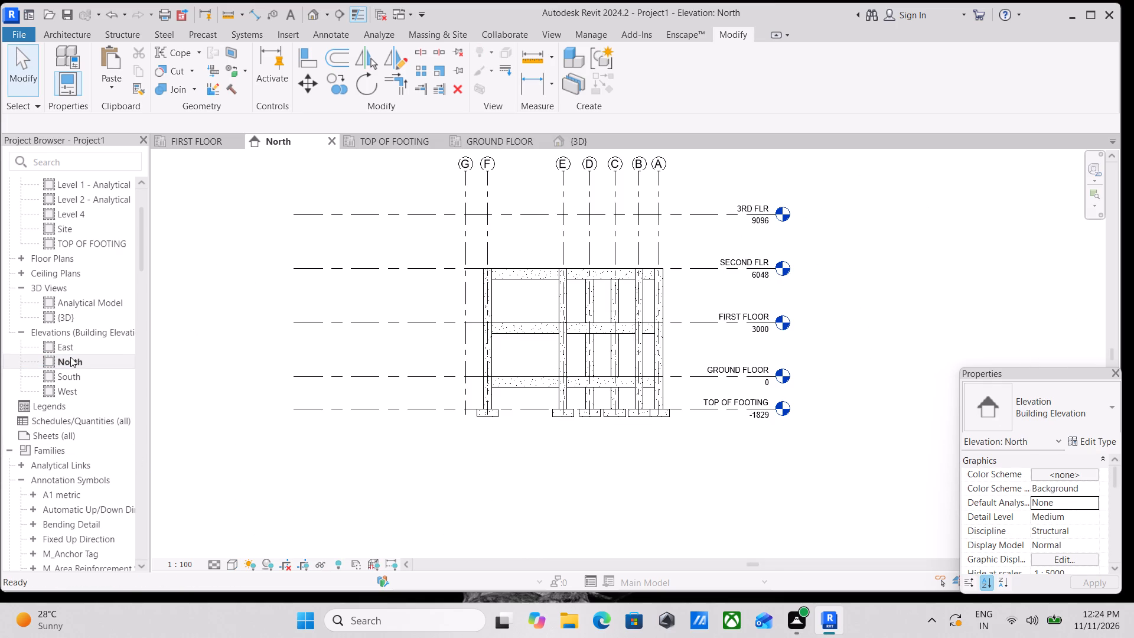
pyautogui.scroll(3, 253, 257)
pyautogui.scroll(-1, 497, 220)
pyautogui.moveTo(497, 220); pyautogui.dragTo(462, 349, button='middle')
pyautogui.scroll(4, 462, 349)
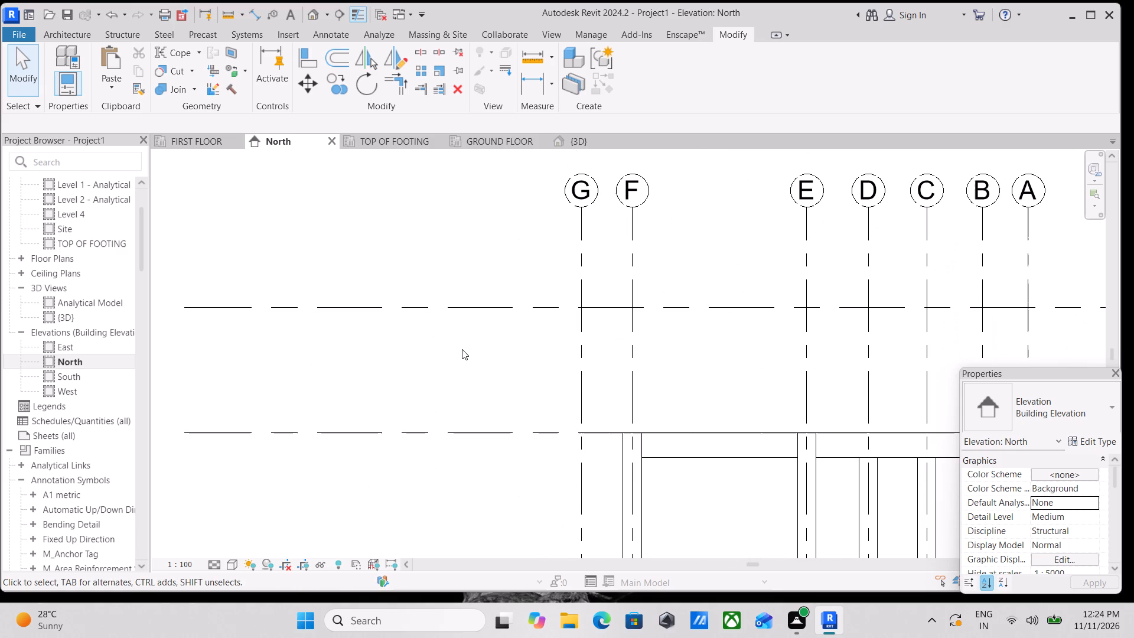
pyautogui.write('di')
pyautogui.click(479, 309)
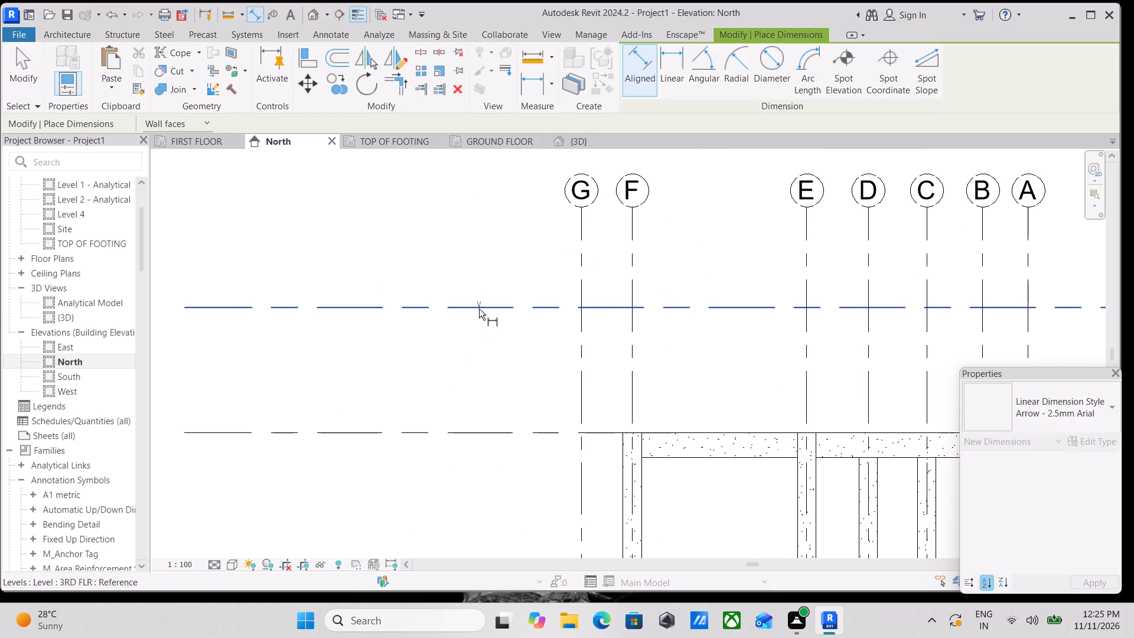
pyautogui.click(453, 433)
pyautogui.click(469, 368)
pyautogui.press('Escape')
pyautogui.scroll(2, 439, 307)
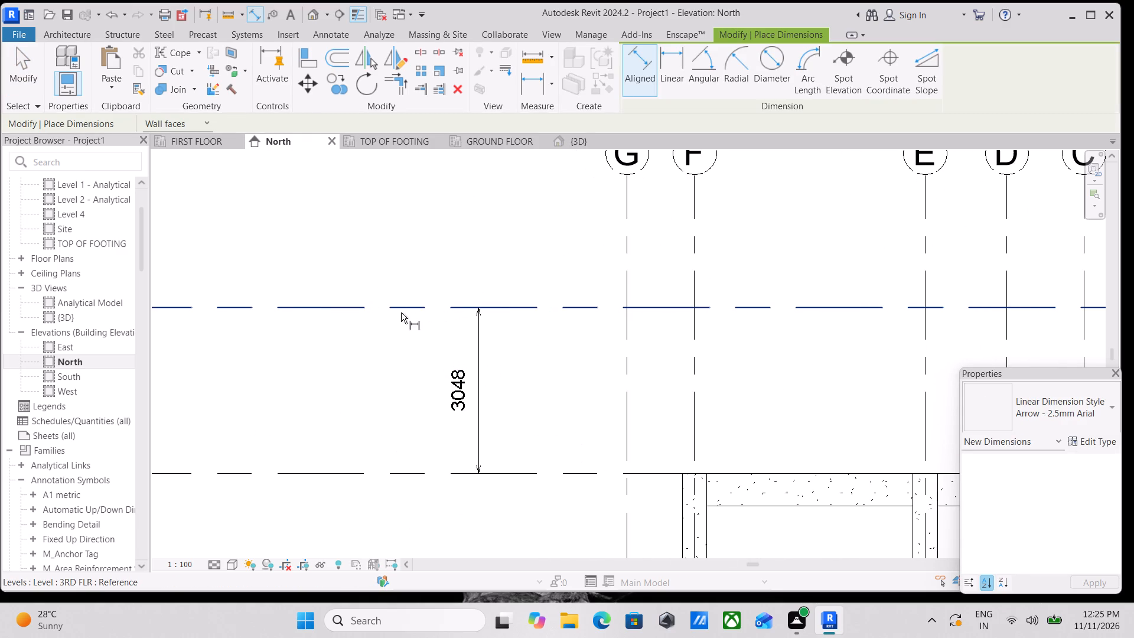
pyautogui.press('Escape')
pyautogui.press('Escape')
# Set the 3RD FLR level's distance above SECOND FLR to 10'.
pyautogui.click(400, 304)
pyautogui.click(457, 389)
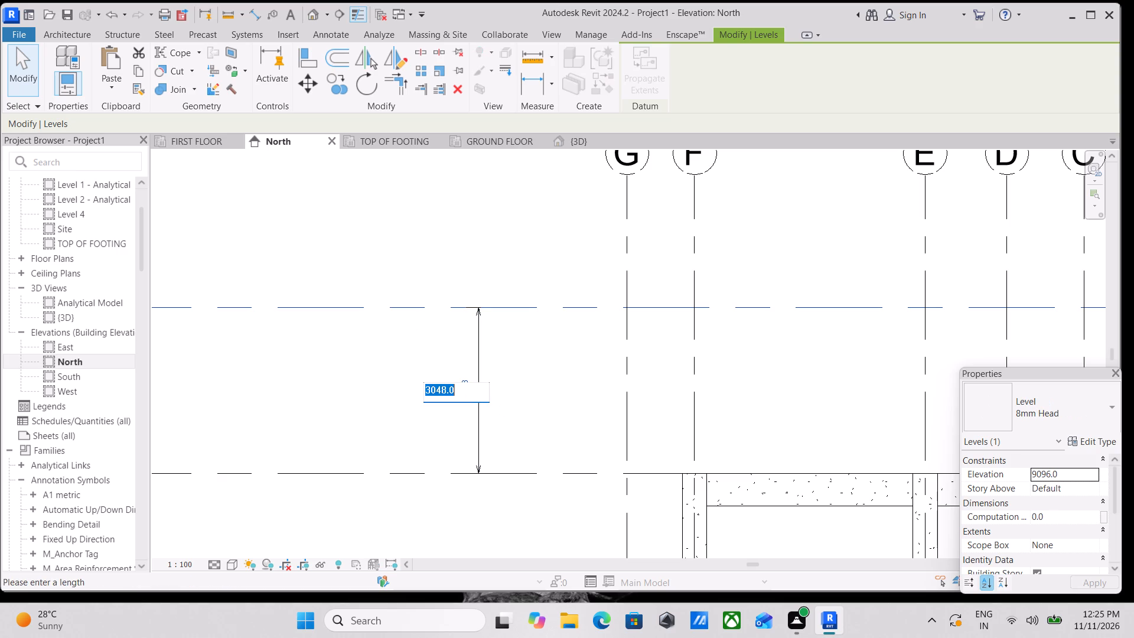
pyautogui.write("10'")
pyautogui.press('Return')
pyautogui.scroll(-2, 480, 364)
pyautogui.press('Escape')
pyautogui.scroll(-3, 529, 347)
pyautogui.moveTo(529, 347); pyautogui.dragTo(486, 314, button='middle')
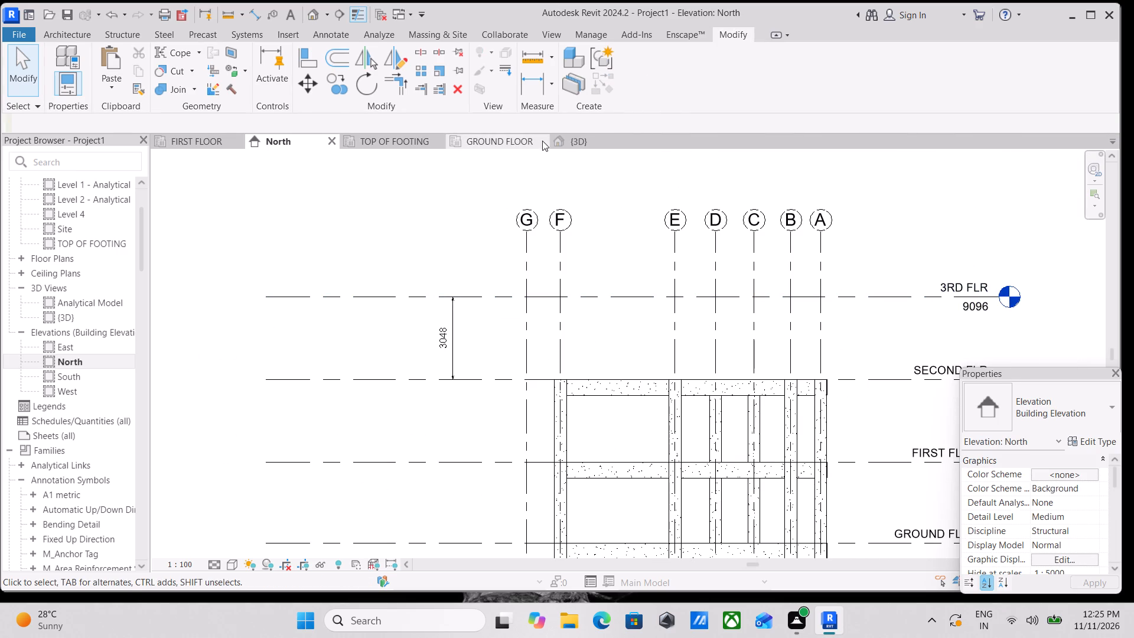
# Return to the 3D view and examine the storeys against the level lines from TOP OF FOOTING up to 3RD FLR.
pyautogui.click(512, 138)
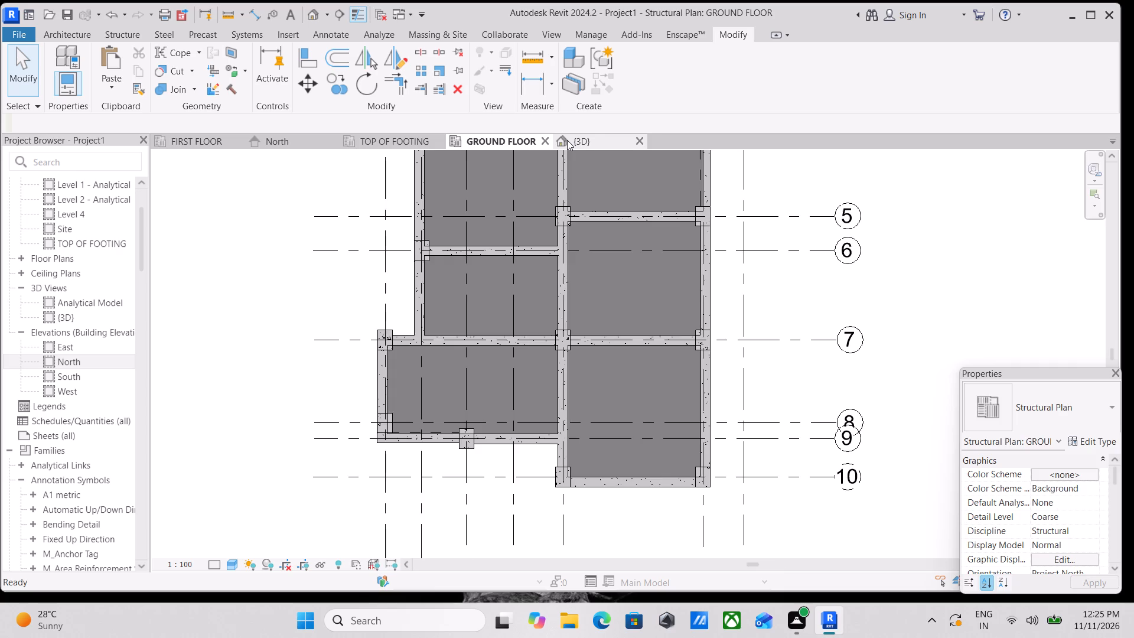
pyautogui.click(567, 140)
pyautogui.scroll(-8, 547, 174)
pyautogui.moveTo(614, 227); pyautogui.dragTo(546, 200, button='middle')
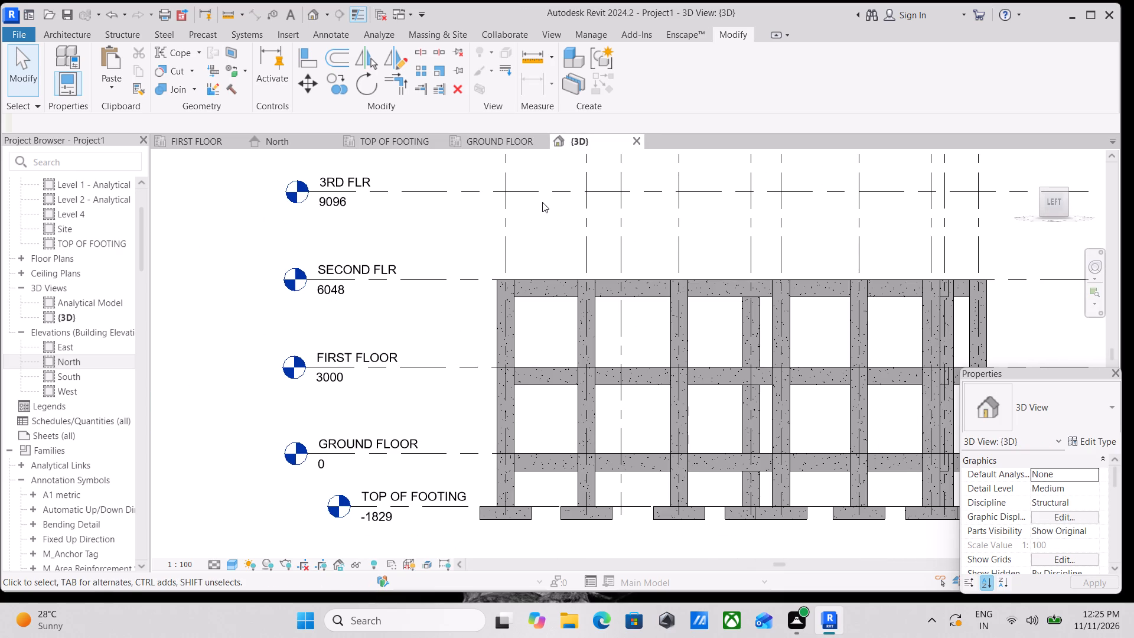
pyautogui.scroll(-1, 643, 296)
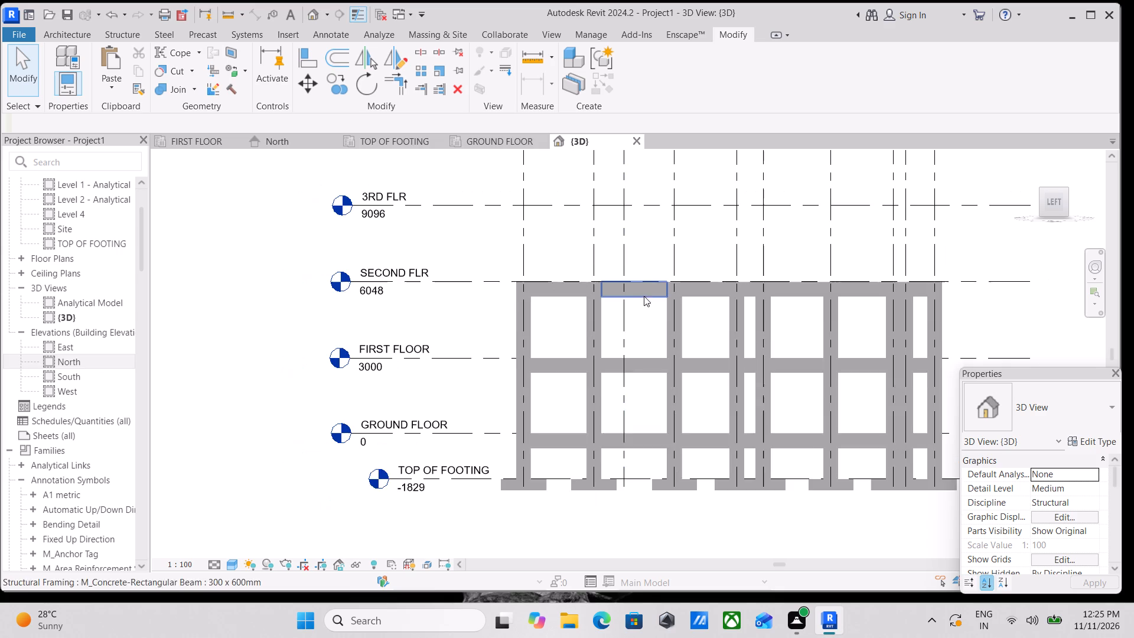
pyautogui.moveTo(644, 296); pyautogui.dragTo(545, 304, button='middle')
pyautogui.scroll(-2, 440, 298)
pyautogui.scroll(2, 555, 292)
pyautogui.scroll(1, 449, 315)
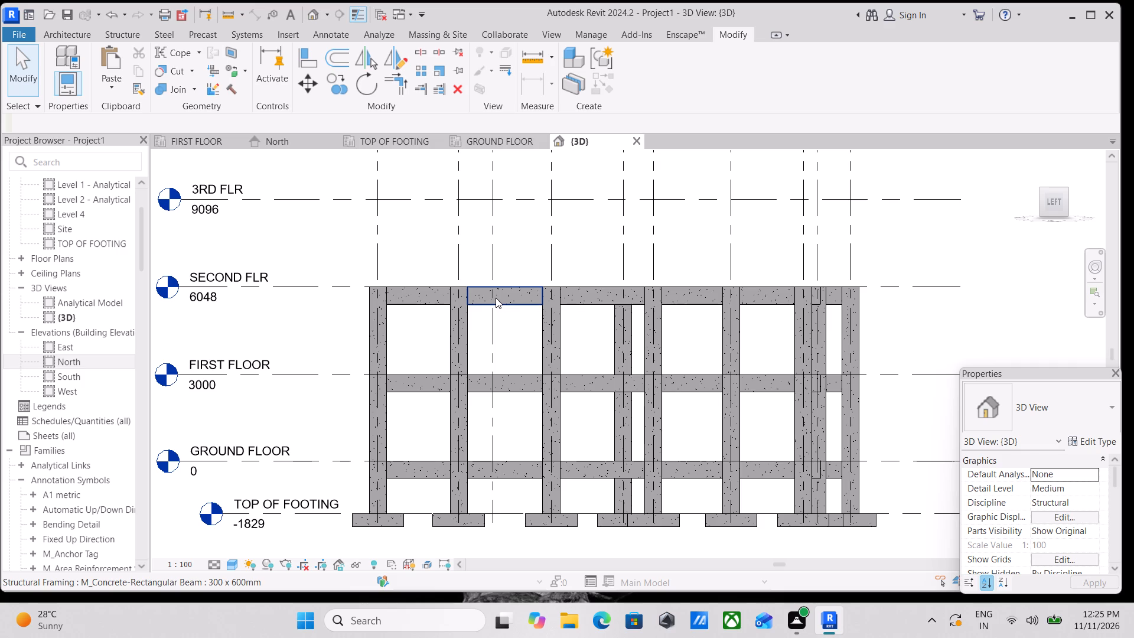
pyautogui.scroll(-3, 606, 262)
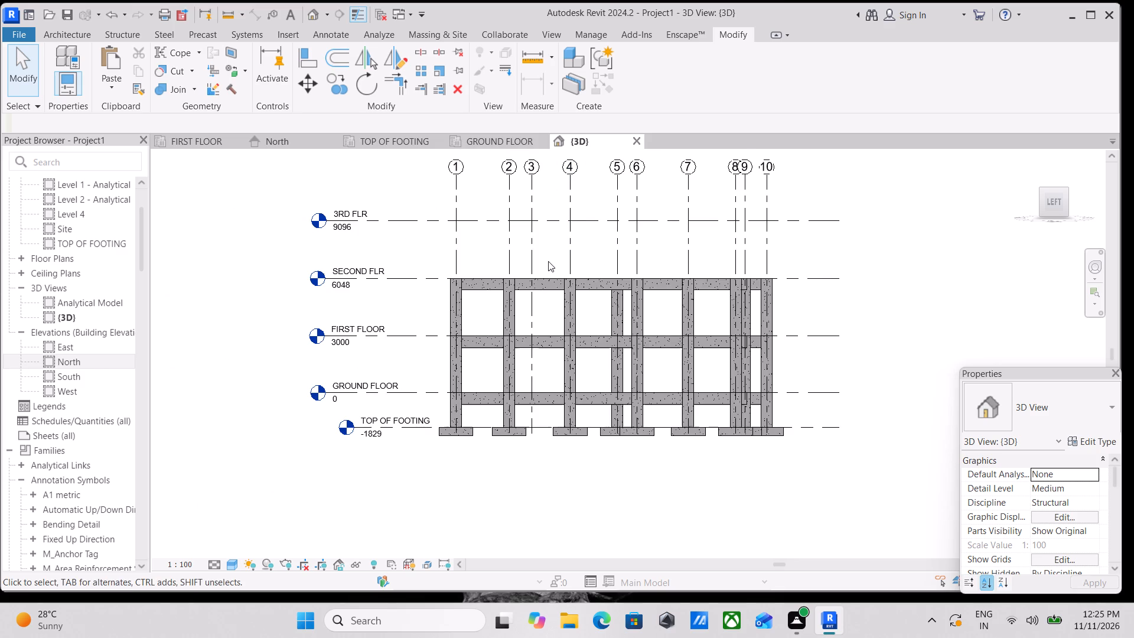
pyautogui.scroll(4, 513, 265)
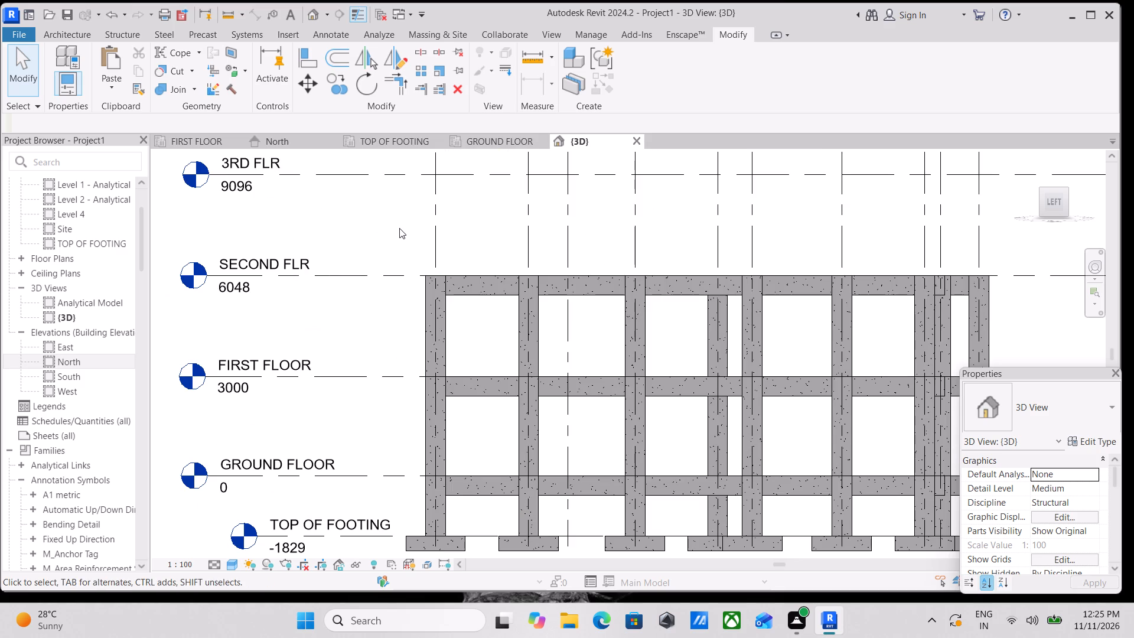
# Copy all columns, beams and slabs of the storey between FIRST FLOOR and SECOND FLR and paste them aligned to the 3RD FLR level.
pyautogui.moveTo(399, 228); pyautogui.dragTo(892, 372)
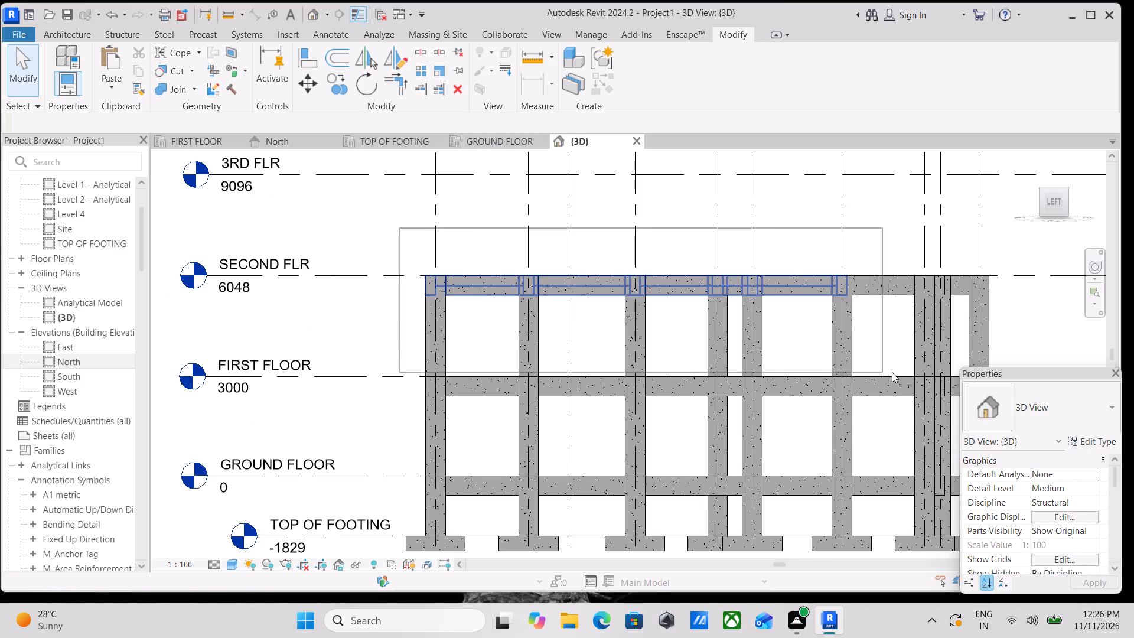
pyautogui.moveTo(892, 372); pyautogui.dragTo(1022, 383)
pyautogui.scroll(-1, 332, 301)
pyautogui.middleClick(332, 301)
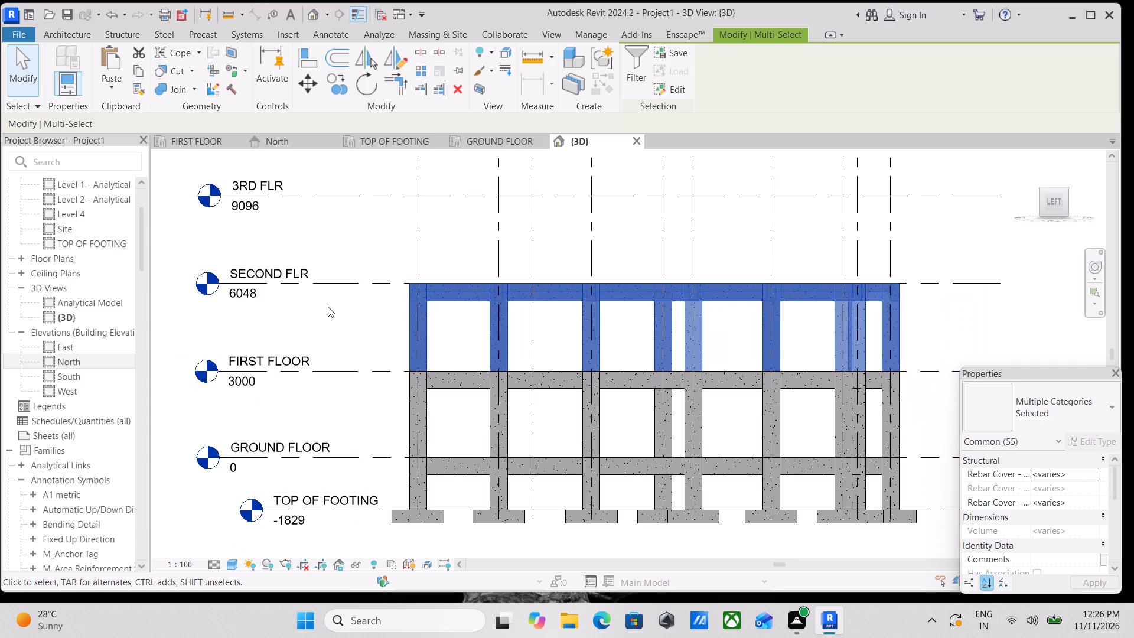
pyautogui.click(144, 69)
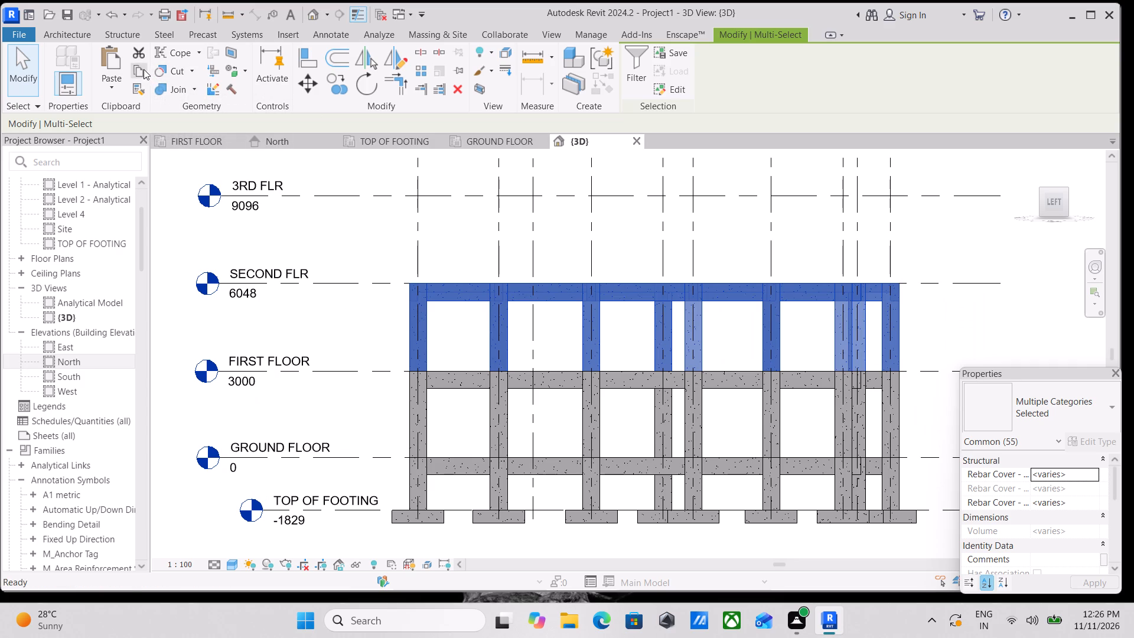
pyautogui.click(123, 80)
pyautogui.click(171, 142)
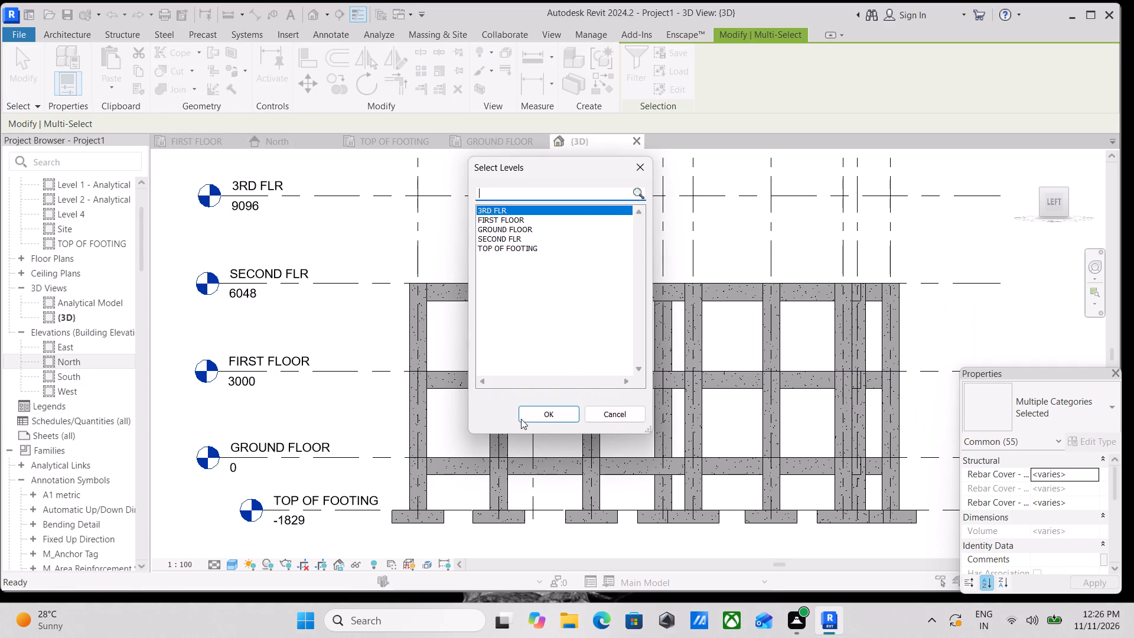
pyautogui.click(540, 411)
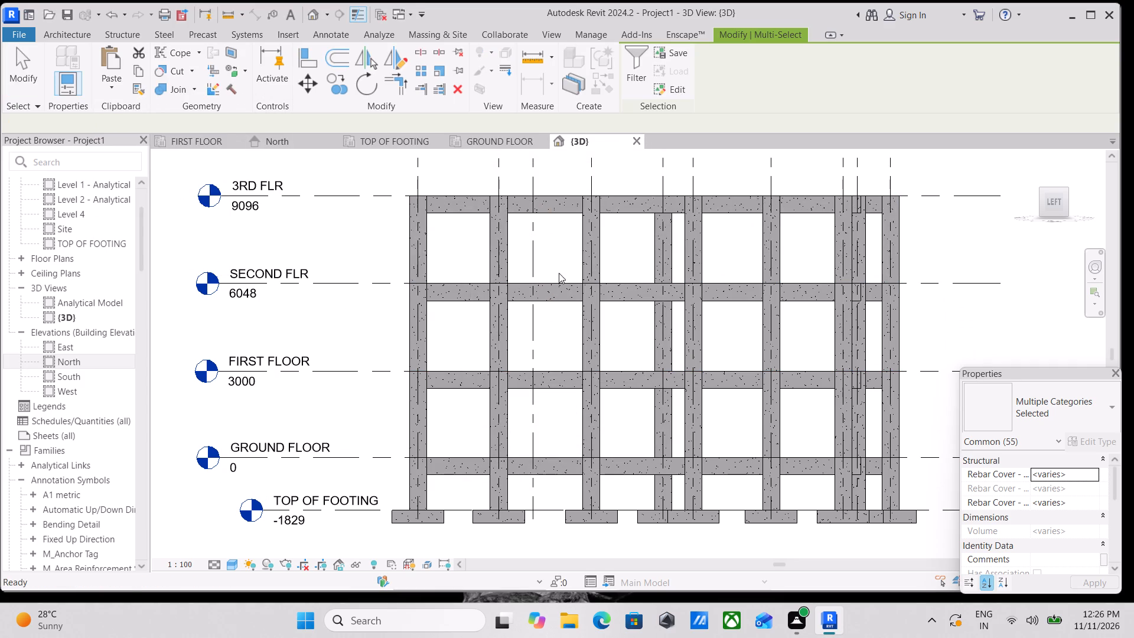
pyautogui.scroll(-1, 588, 245)
pyautogui.moveTo(588, 245); pyautogui.dragTo(546, 306, button='middle')
pyautogui.scroll(-3, 554, 309)
pyautogui.scroll(2, 572, 316)
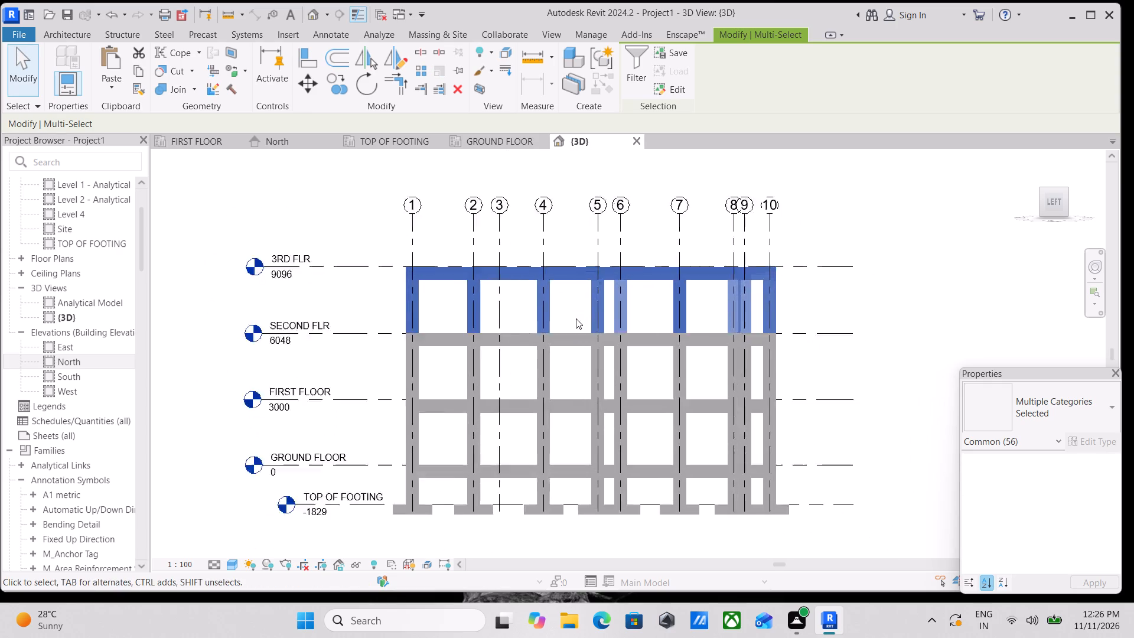
pyautogui.scroll(6, 576, 318)
pyautogui.press('Escape')
# Examine the stacked storeys up to 3RD FLR from several 3D angles, including close up on the beam and column joints.
pyautogui.scroll(-4, 650, 349)
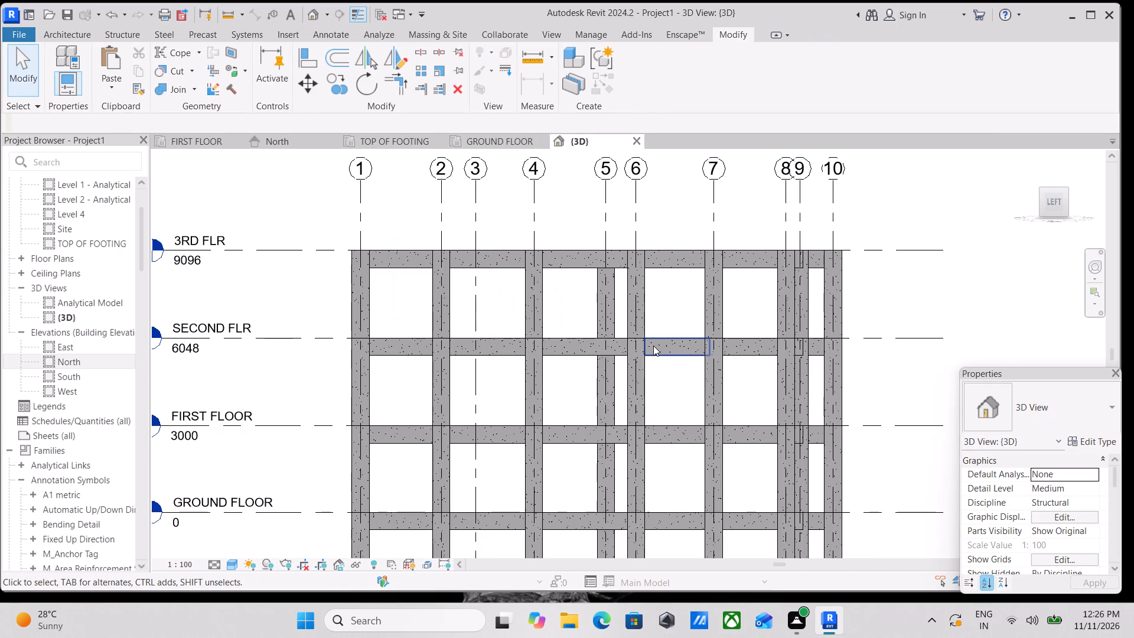
pyautogui.keyDown('shift'); pyautogui.moveTo(653, 346); pyautogui.dragTo(509, 389, button='middle'); pyautogui.keyUp('shift')
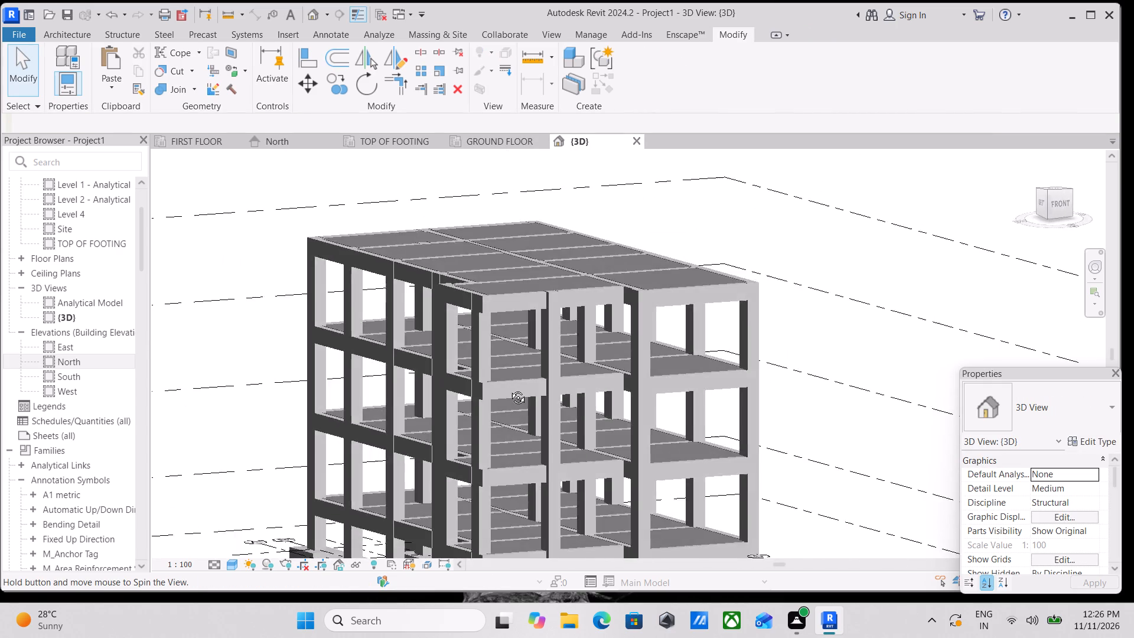
pyautogui.keyDown('shift'); pyautogui.moveTo(509, 389); pyautogui.dragTo(556, 391, button='middle'); pyautogui.keyUp('shift')
pyautogui.scroll(-2, 640, 372)
pyautogui.moveTo(640, 372); pyautogui.dragTo(650, 305, button='middle')
pyautogui.keyDown('shift'); pyautogui.moveTo(639, 424); pyautogui.dragTo(518, 445, button='middle'); pyautogui.keyUp('shift')
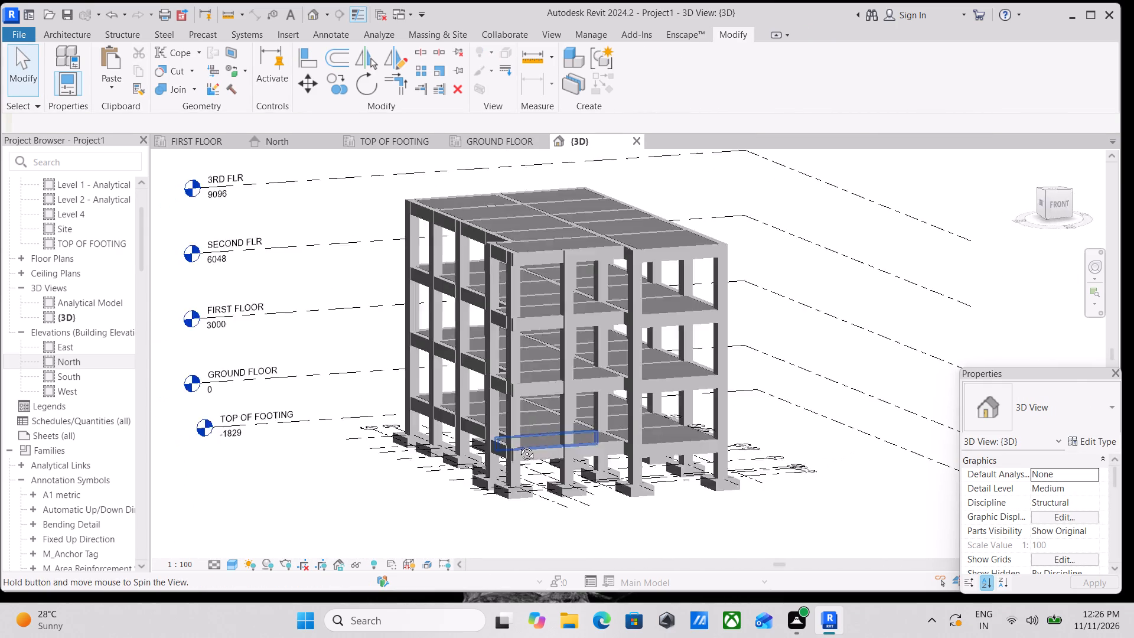
pyautogui.keyDown('shift'); pyautogui.moveTo(518, 445); pyautogui.dragTo(492, 445, button='middle'); pyautogui.keyUp('shift')
pyautogui.keyDown('shift'); pyautogui.scroll(3, 492, 445); pyautogui.keyUp('shift')
pyautogui.scroll(-1, 497, 450)
pyautogui.moveTo(496, 448); pyautogui.dragTo(437, 414, button='middle')
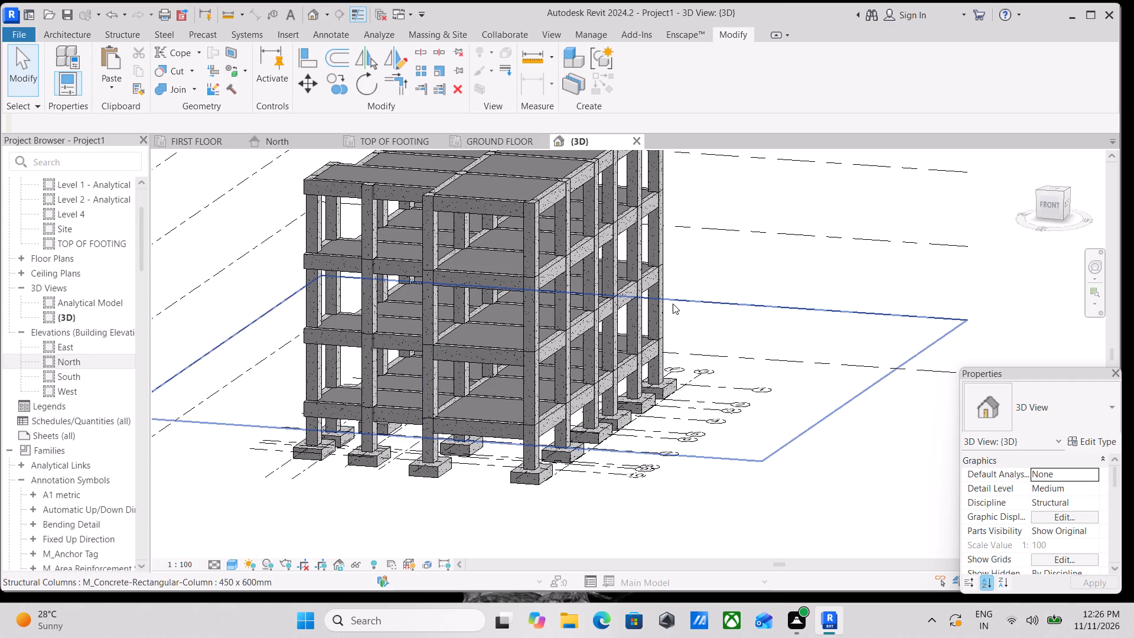
pyautogui.scroll(5, 671, 307)
pyautogui.moveTo(640, 325); pyautogui.dragTo(758, 427, button='middle')
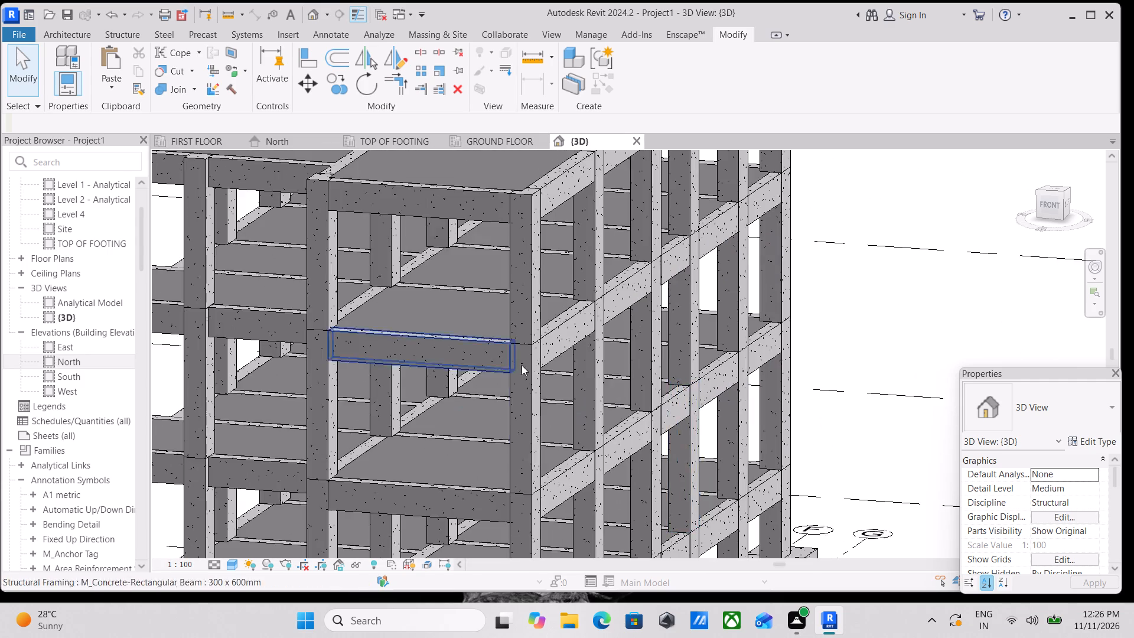
pyautogui.scroll(-4, 527, 366)
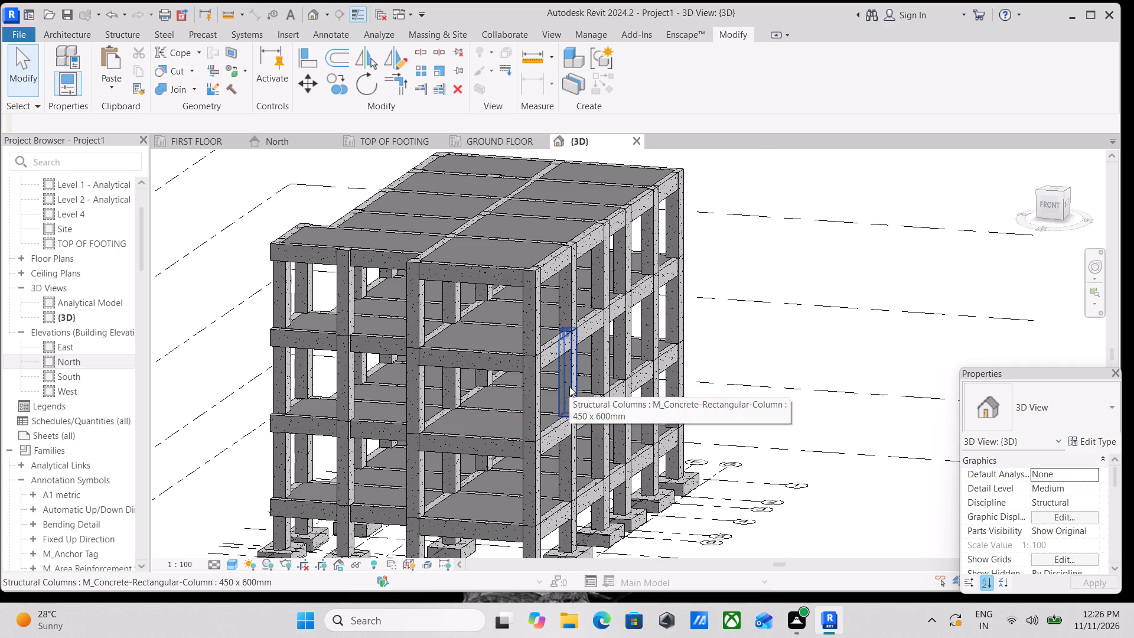
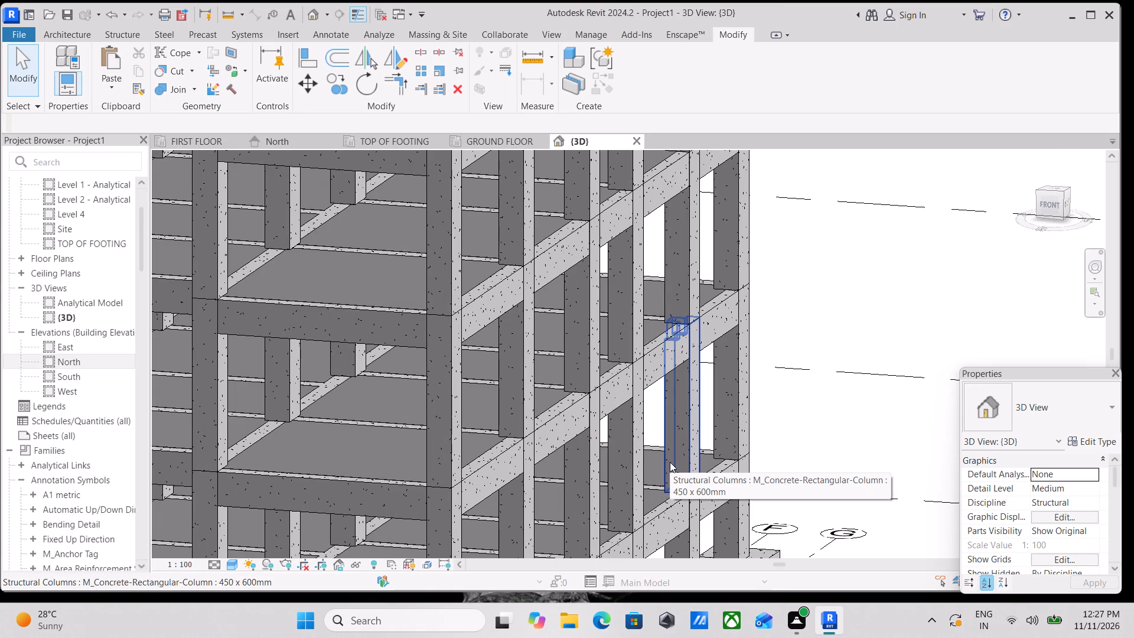
# Examine the whole concrete frame in 3D, from the footings up to the 3RD FLR level line.
pyautogui.scroll(2, 670, 462)
pyautogui.scroll(-3, 670, 462)
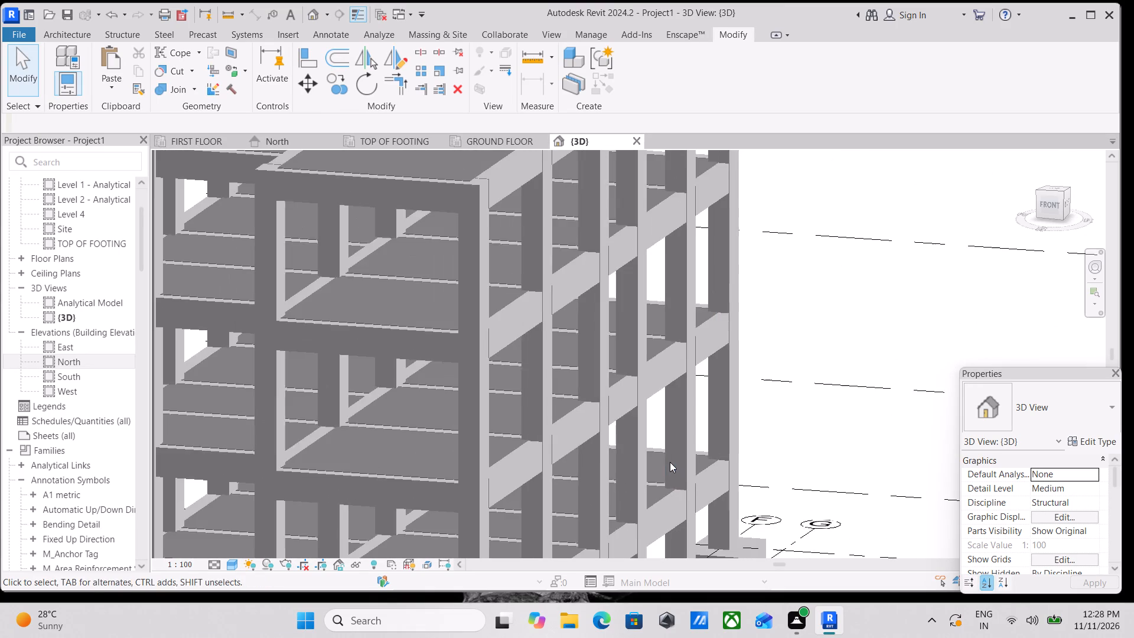
pyautogui.scroll(-6, 653, 438)
pyautogui.moveTo(645, 431); pyautogui.dragTo(637, 411, button='middle')
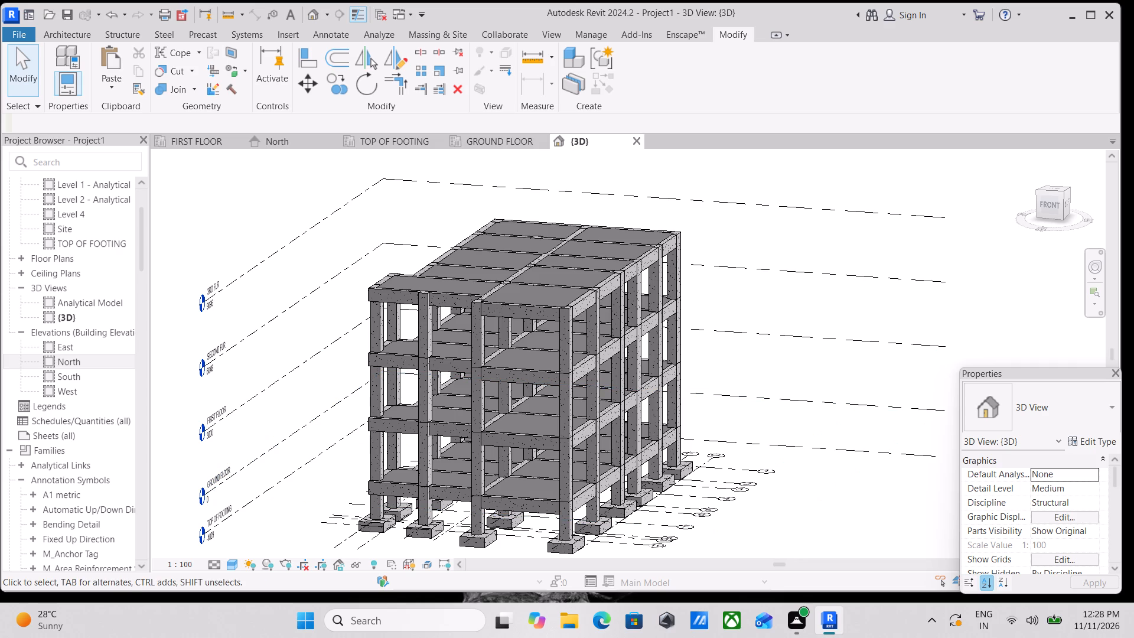
pyautogui.scroll(-1, 1096, 159)
pyautogui.scroll(3, 1133, 129)
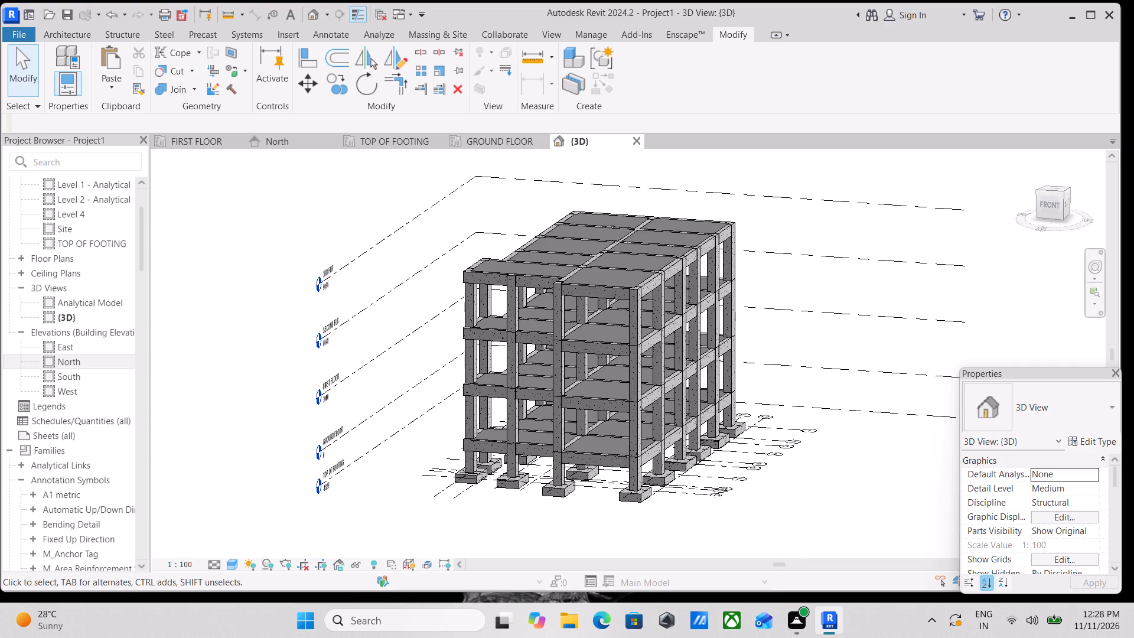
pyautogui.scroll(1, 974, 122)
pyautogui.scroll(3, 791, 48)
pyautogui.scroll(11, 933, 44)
# Examine the top storey at 3RD FLR closely, including its slabs, perimeter beams and column joints.
pyautogui.scroll(-5, 550, 287)
pyautogui.scroll(9, 633, 266)
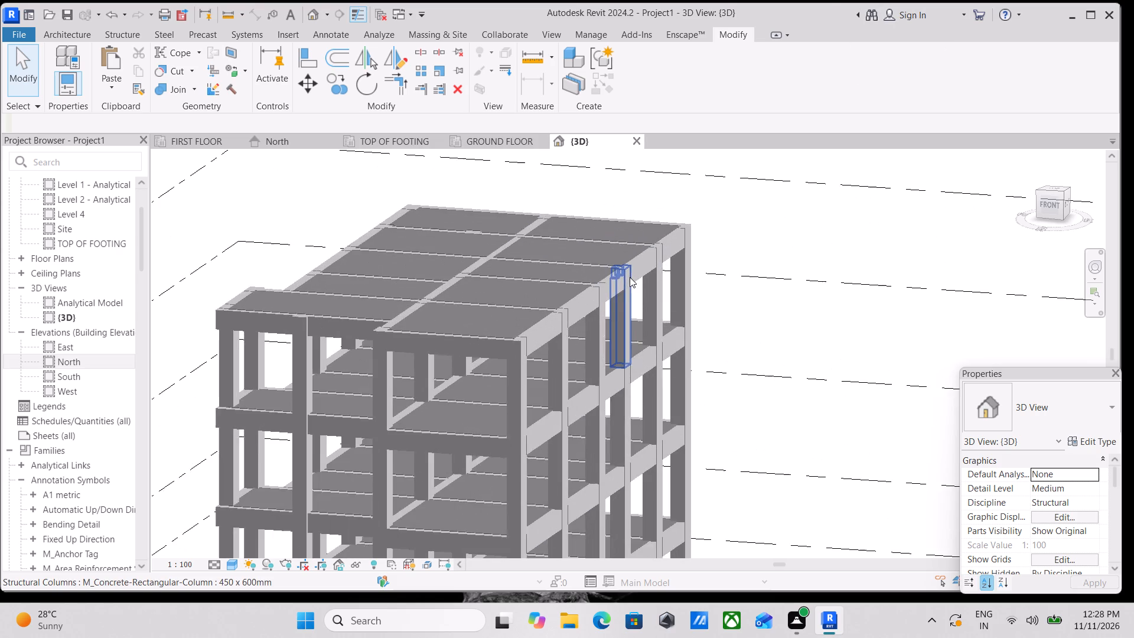
pyautogui.scroll(6, 630, 277)
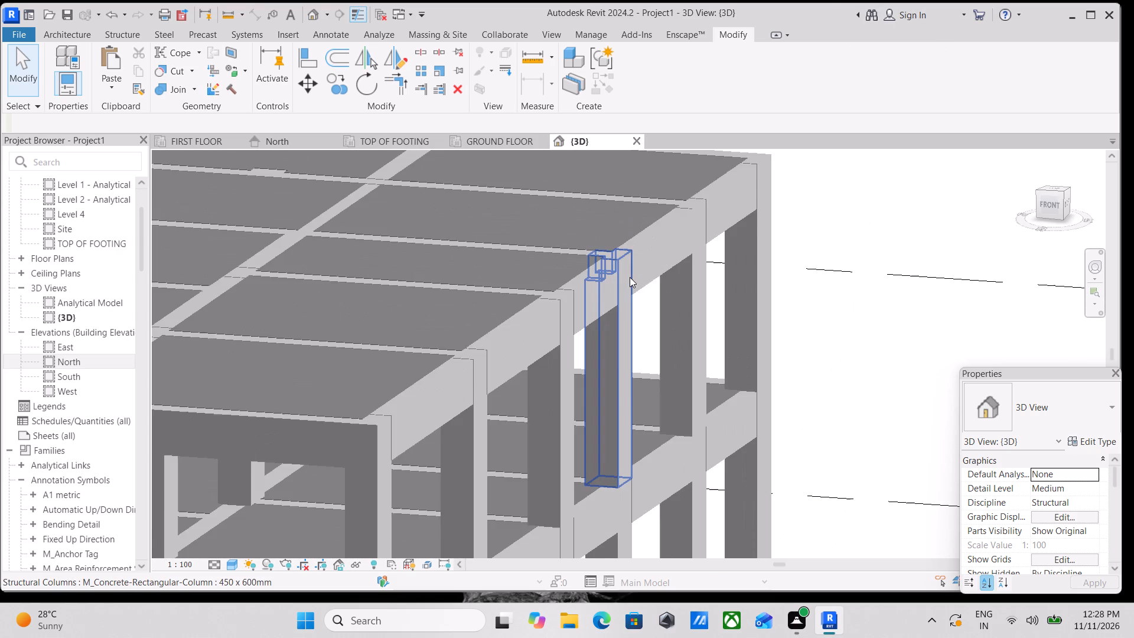
pyautogui.scroll(1, 630, 277)
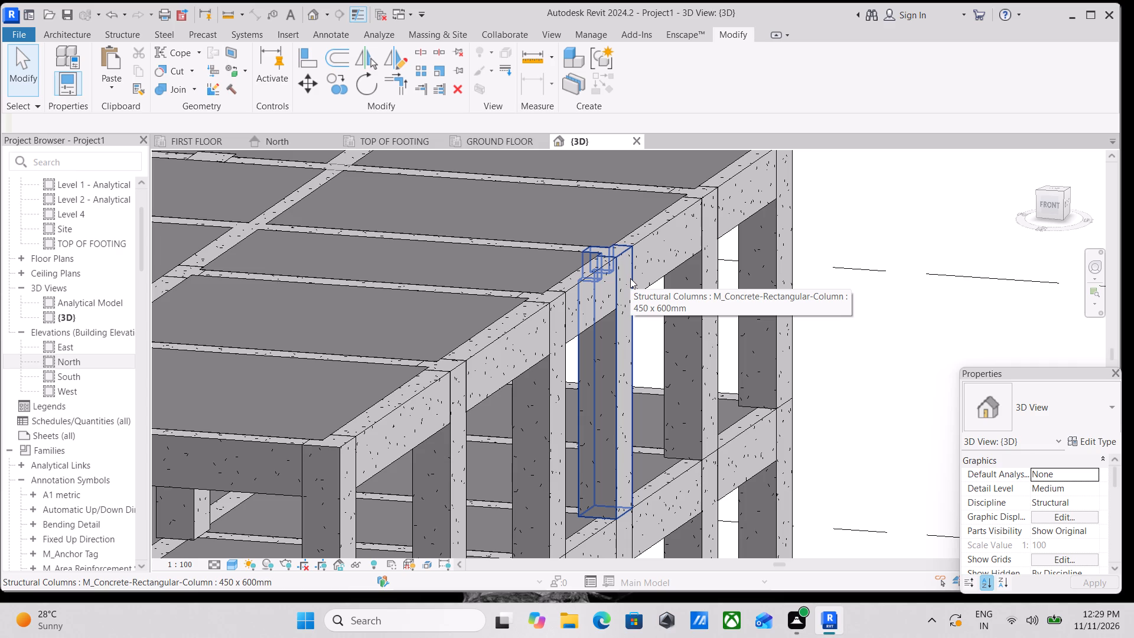
pyautogui.scroll(-1, 663, 265)
pyautogui.scroll(3, 668, 259)
pyautogui.scroll(-1, 663, 239)
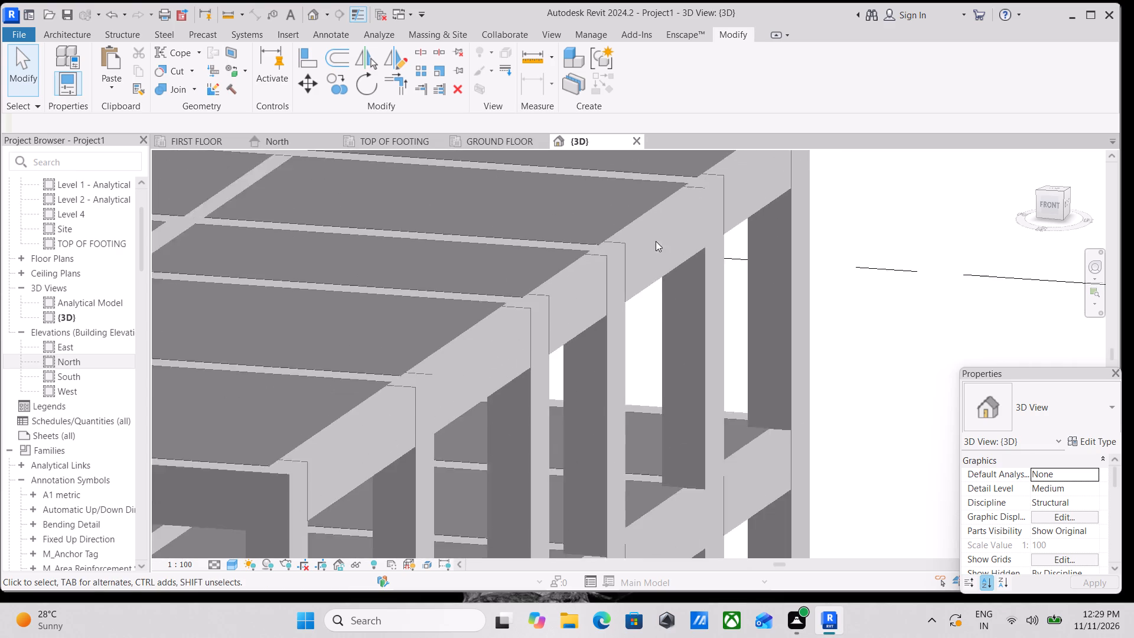
pyautogui.scroll(-10, 656, 241)
pyautogui.scroll(4, 673, 310)
pyautogui.moveTo(676, 291); pyautogui.dragTo(667, 376, button='middle')
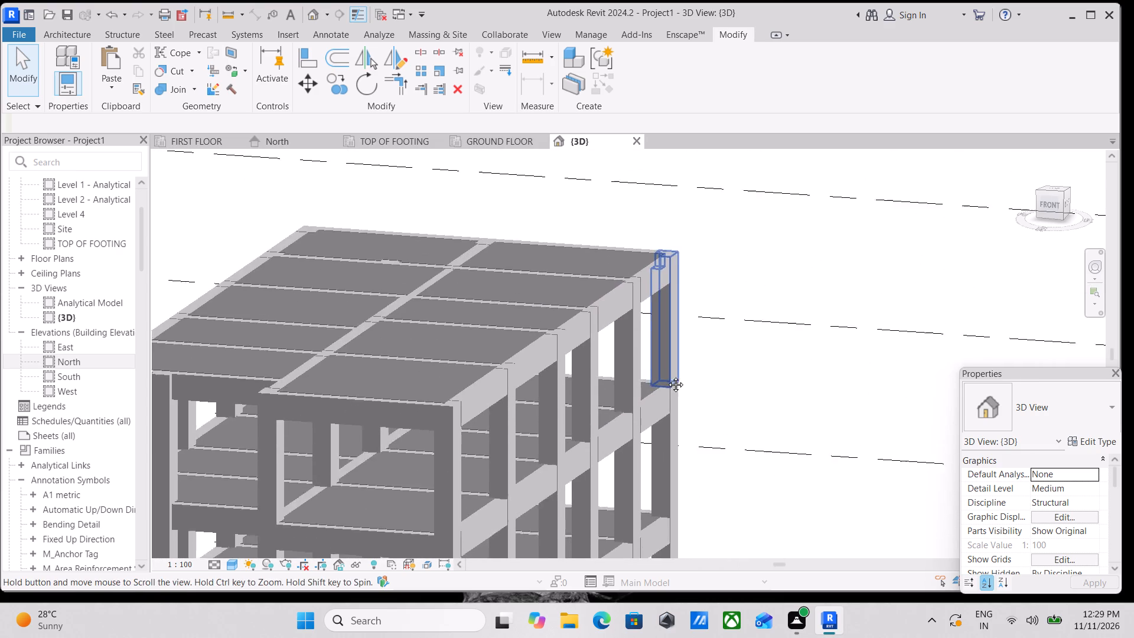
pyautogui.moveTo(667, 376); pyautogui.dragTo(664, 382, button='middle')
pyautogui.scroll(3, 664, 382)
pyautogui.scroll(-3, 629, 330)
pyautogui.moveTo(629, 330); pyautogui.dragTo(758, 258, button='middle')
pyautogui.moveTo(638, 341); pyautogui.dragTo(779, 285, button='middle')
pyautogui.scroll(1, 779, 287)
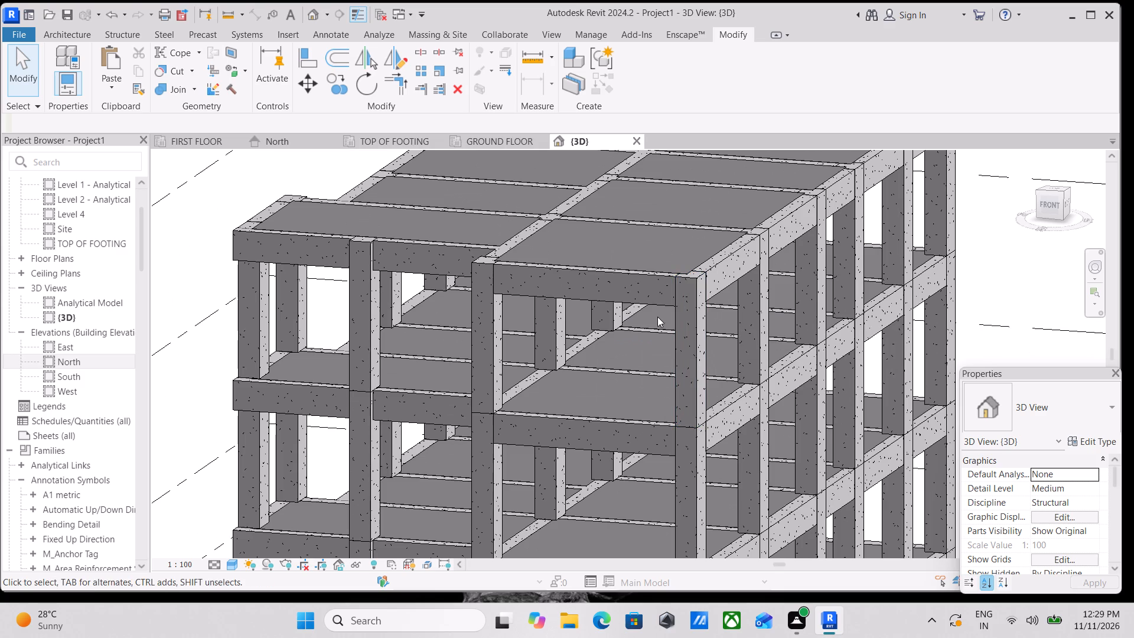
pyautogui.keyDown('shift'); pyautogui.moveTo(669, 311); pyautogui.dragTo(817, 392, button='middle'); pyautogui.keyUp('shift')
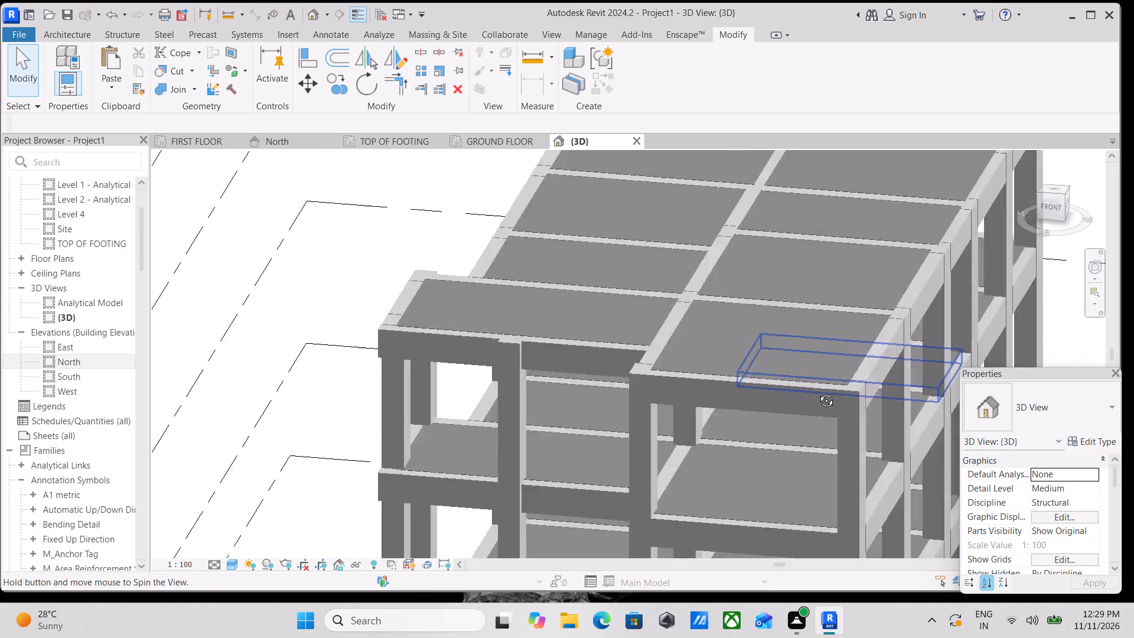
pyautogui.keyDown('shift'); pyautogui.moveTo(817, 392); pyautogui.dragTo(816, 392, button='middle'); pyautogui.keyUp('shift')
pyautogui.keyDown('shift'); pyautogui.moveTo(742, 346); pyautogui.dragTo(702, 346, button='middle'); pyautogui.keyUp('shift')
pyautogui.scroll(1, 729, 367)
pyautogui.scroll(-1, 747, 390)
pyautogui.moveTo(731, 367); pyautogui.dragTo(678, 206, button='middle')
pyautogui.keyDown('shift'); pyautogui.moveTo(752, 312); pyautogui.dragTo(735, 310, button='middle'); pyautogui.keyUp('shift')
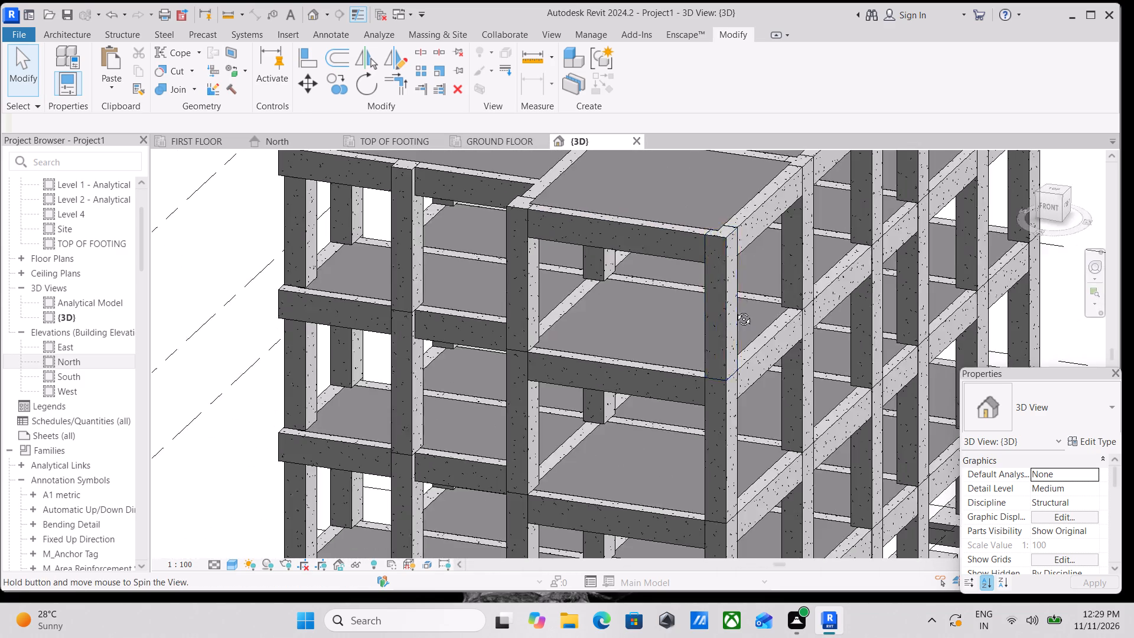
# Examine the frame from its other sides, down to the lower storeys, column bases and footings.
pyautogui.keyDown('shift'); pyautogui.moveTo(735, 310); pyautogui.dragTo(490, 234, button='middle'); pyautogui.keyUp('shift')
pyautogui.scroll(-7, 561, 279)
pyautogui.moveTo(569, 289); pyautogui.dragTo(611, 342, button='middle')
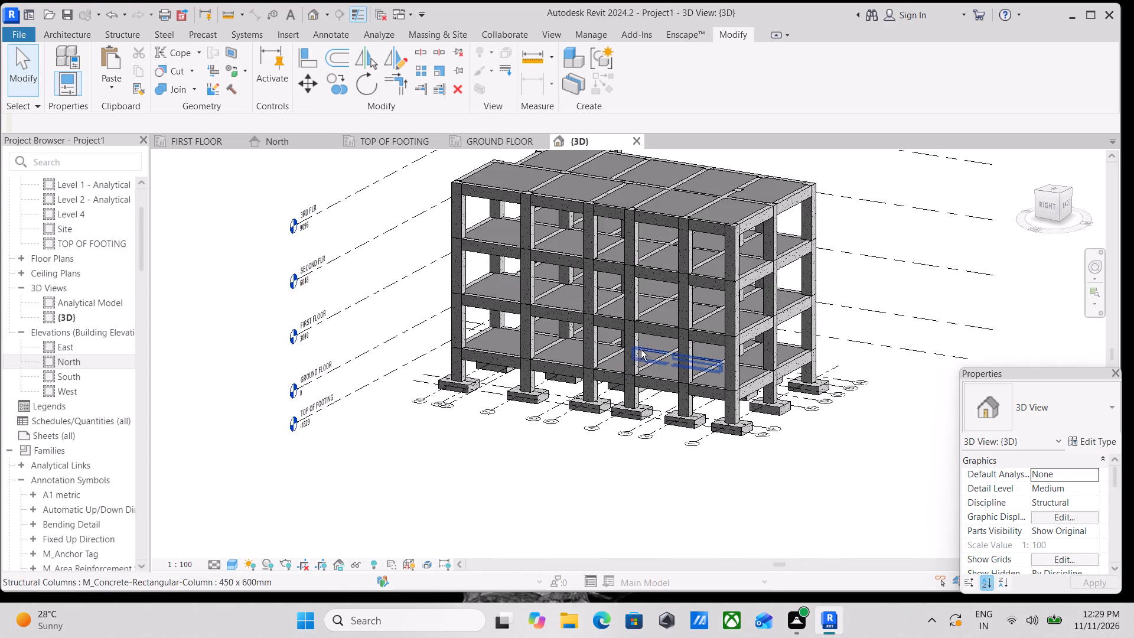
pyautogui.keyDown('shift'); pyautogui.moveTo(634, 349); pyautogui.dragTo(491, 324, button='middle'); pyautogui.keyUp('shift')
pyautogui.moveTo(750, 379); pyautogui.dragTo(568, 356, button='middle')
pyautogui.keyDown('shift'); pyautogui.scroll(3, 568, 356); pyautogui.keyUp('shift')
pyautogui.scroll(2, 715, 354)
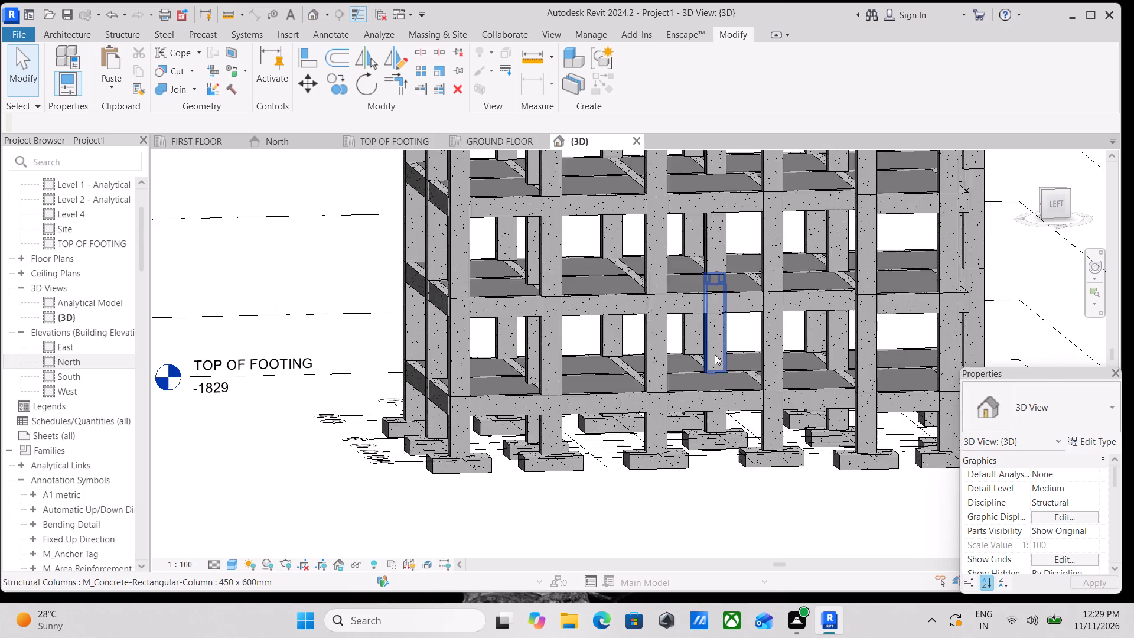
pyautogui.scroll(3, 715, 354)
pyautogui.keyDown('shift'); pyautogui.moveTo(715, 354); pyautogui.dragTo(757, 366, button='middle'); pyautogui.keyUp('shift')
pyautogui.keyDown('shift'); pyautogui.scroll(-4, 755, 366); pyautogui.keyUp('shift')
pyautogui.keyDown('shift'); pyautogui.moveTo(711, 378); pyautogui.dragTo(682, 411, button='middle'); pyautogui.keyUp('shift')
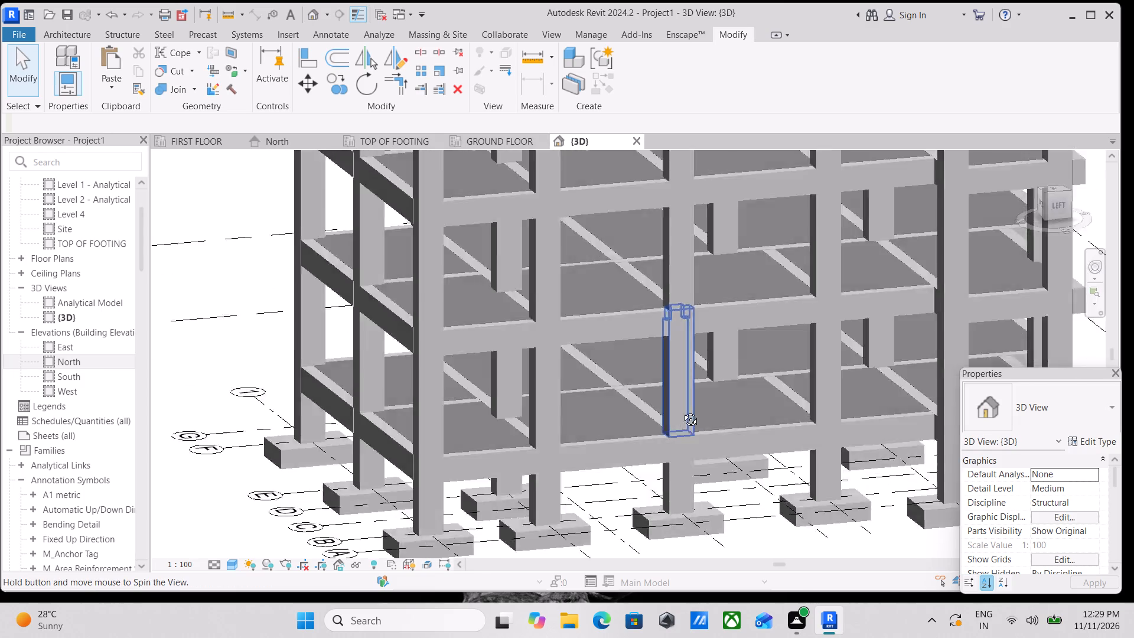
pyautogui.keyDown('shift'); pyautogui.moveTo(682, 411); pyautogui.dragTo(677, 437, button='middle'); pyautogui.keyUp('shift')
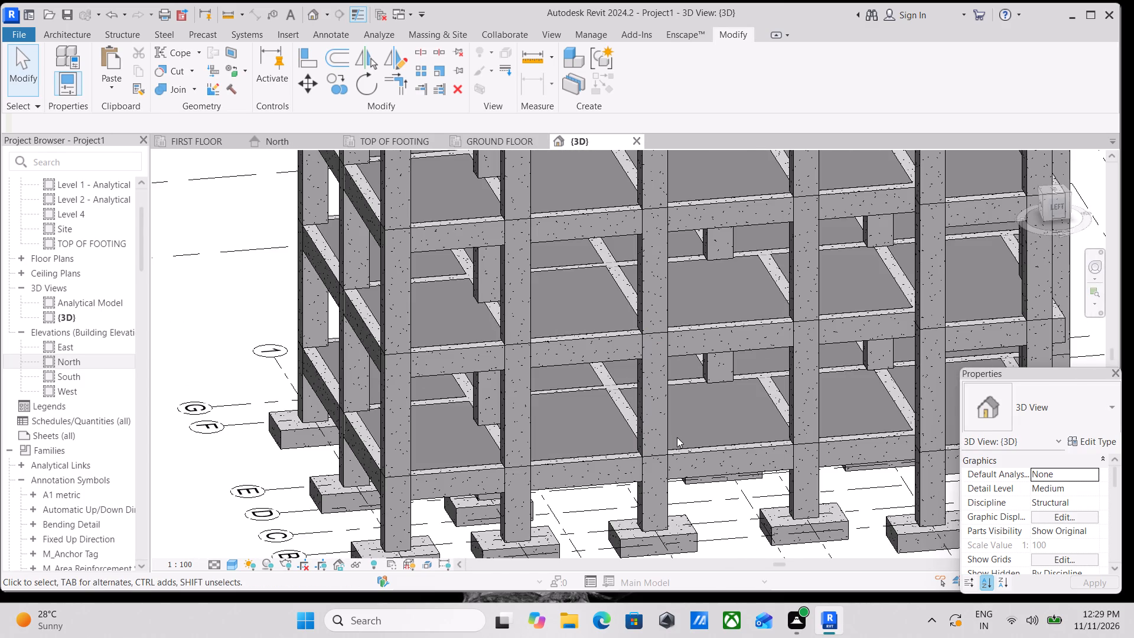
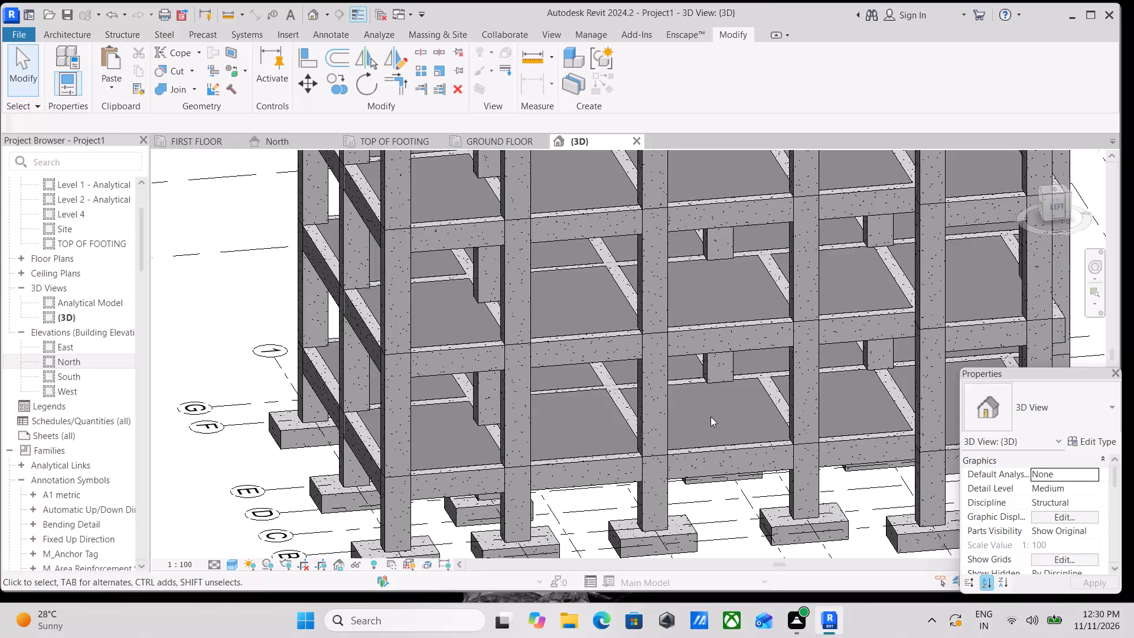
# Examine the frame's left side, including the columns and beam ends at its outer corner.
pyautogui.scroll(-4, 798, 371)
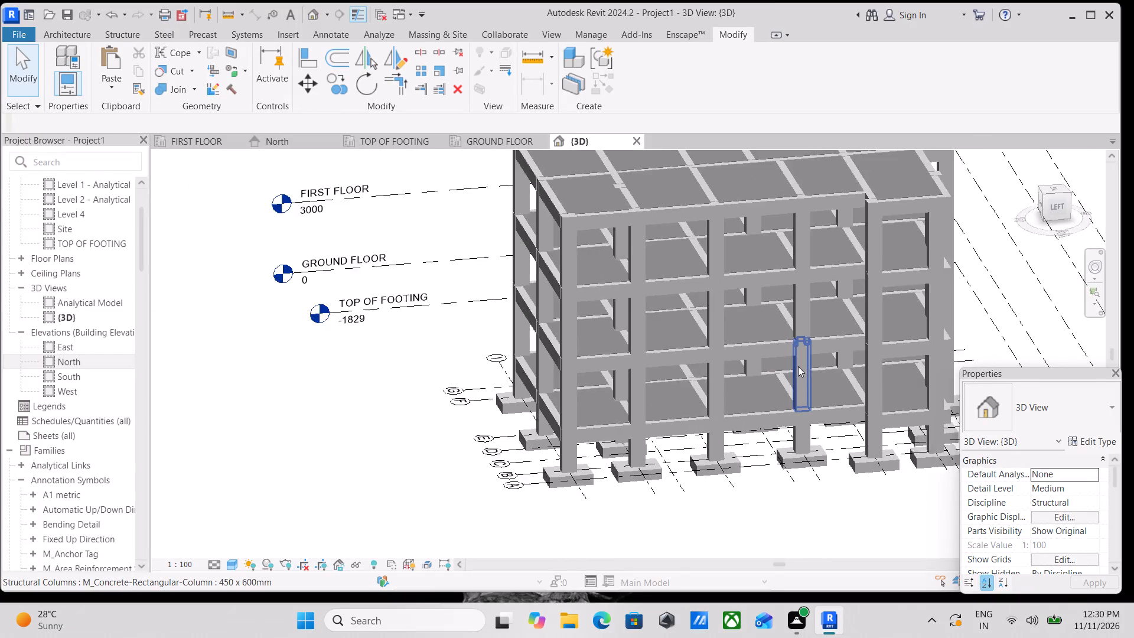
pyautogui.scroll(-2, 798, 366)
pyautogui.moveTo(798, 366); pyautogui.dragTo(681, 409, button='middle')
pyautogui.scroll(3, 684, 413)
pyautogui.moveTo(855, 376); pyautogui.dragTo(754, 441, button='middle')
pyautogui.scroll(3, 753, 442)
pyautogui.scroll(4, 911, 395)
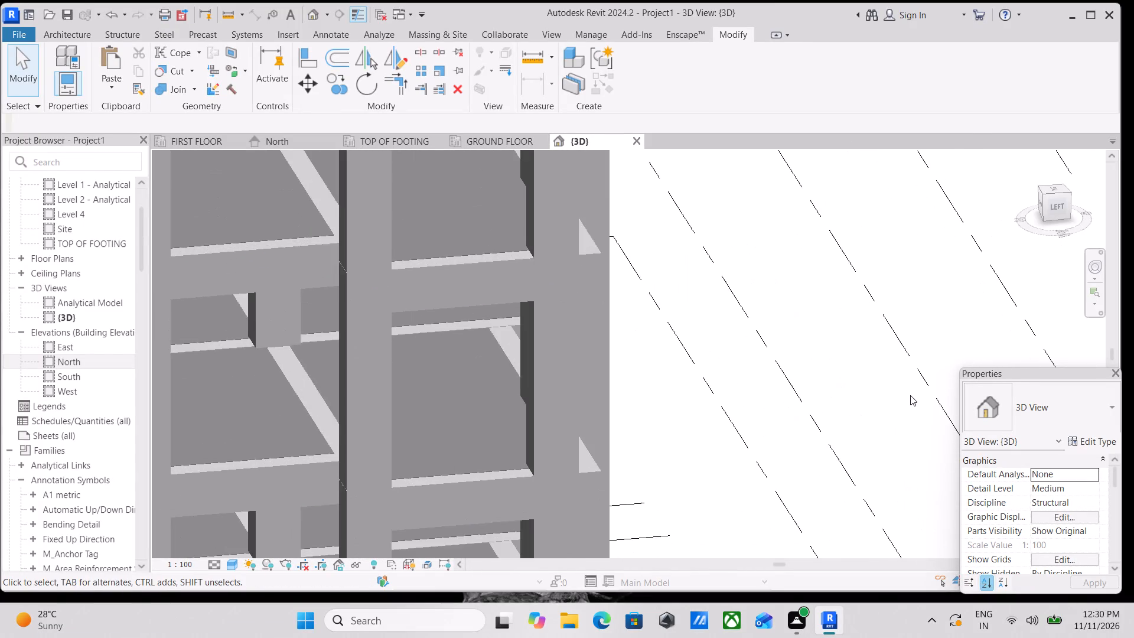
pyautogui.scroll(4, 907, 390)
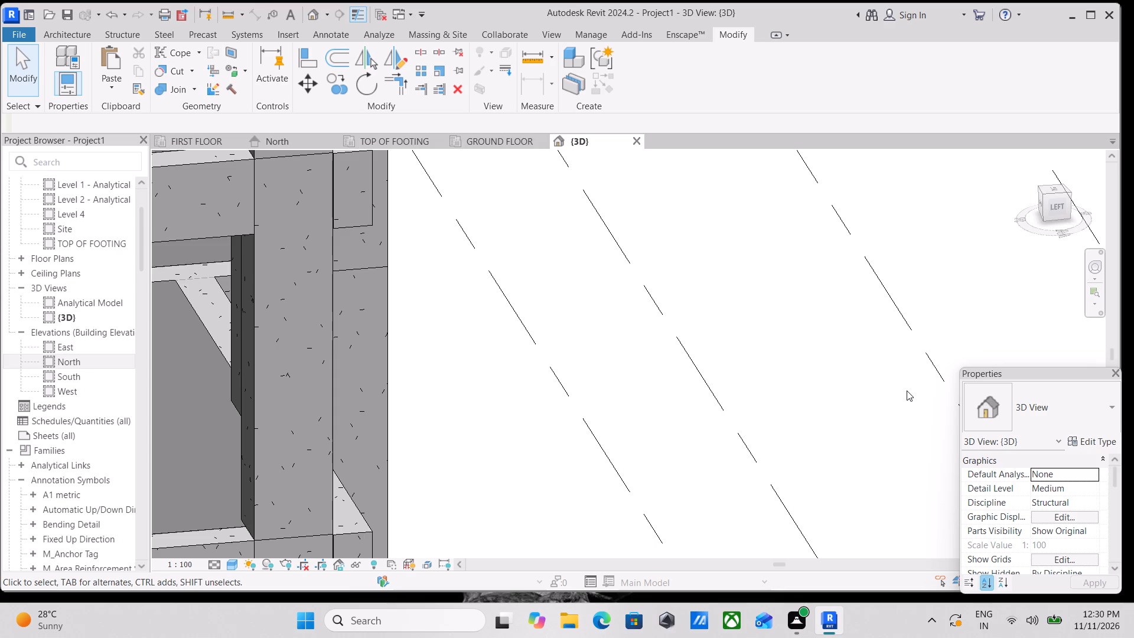
pyautogui.scroll(-5, 994, 330)
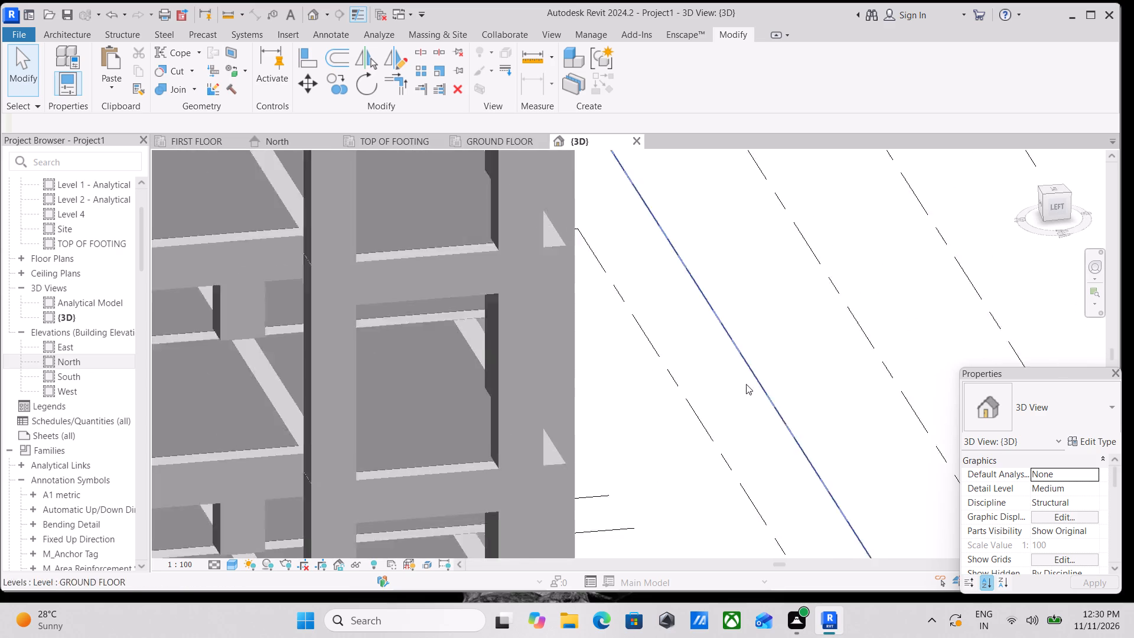
pyautogui.scroll(-9, 746, 384)
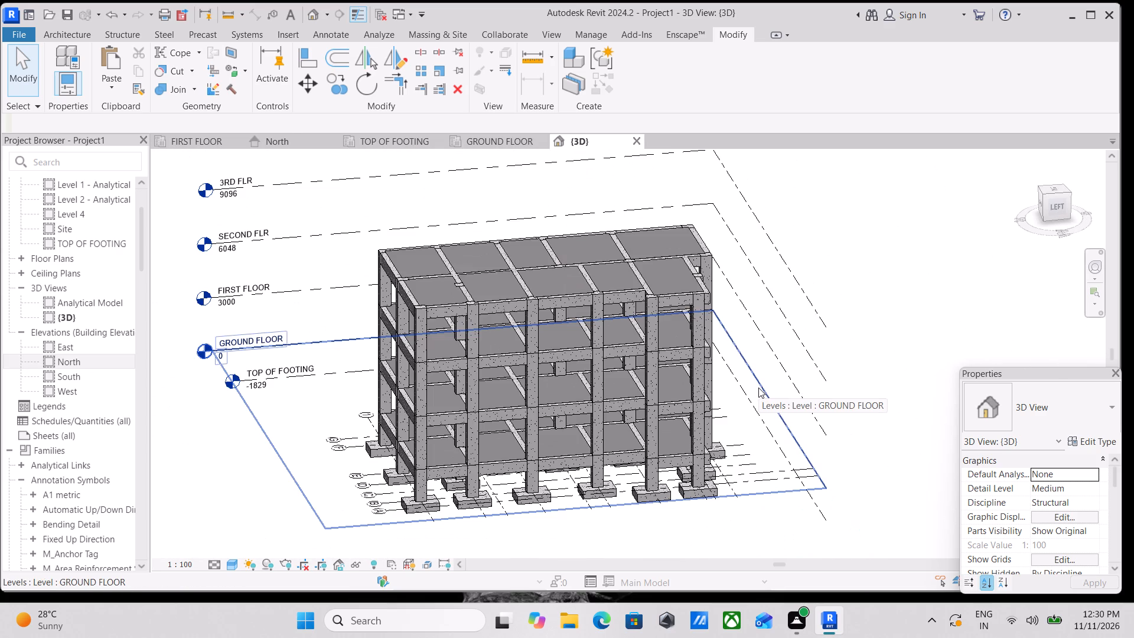
pyautogui.scroll(2, 748, 377)
pyautogui.scroll(-4, 746, 372)
# Examine the lower storeys, column bases and footings around the frame's left and back sides.
pyautogui.moveTo(754, 363); pyautogui.dragTo(858, 302, button='middle')
pyautogui.scroll(4, 848, 328)
pyautogui.scroll(2, 840, 399)
pyautogui.keyDown('shift'); pyautogui.moveTo(841, 419); pyautogui.dragTo(679, 380, button='middle'); pyautogui.keyUp('shift')
pyautogui.keyDown('shift'); pyautogui.moveTo(709, 367); pyautogui.dragTo(804, 407, button='middle'); pyautogui.keyUp('shift')
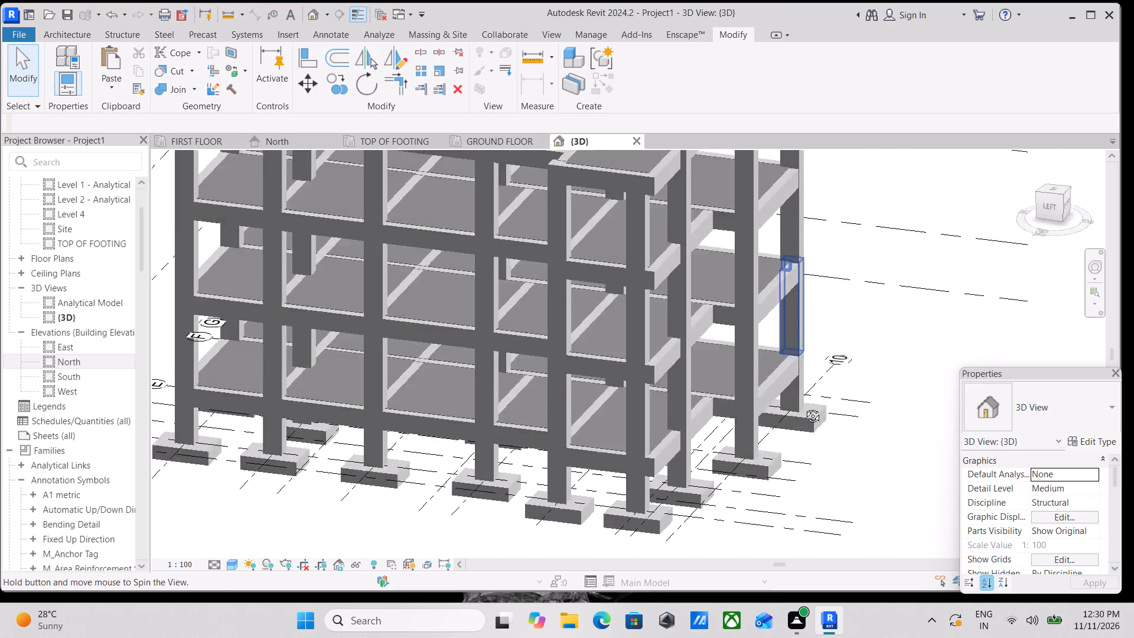
pyautogui.keyDown('shift'); pyautogui.moveTo(804, 407); pyautogui.dragTo(853, 408, button='middle'); pyautogui.keyUp('shift')
pyautogui.keyDown('shift'); pyautogui.scroll(-1, 847, 408); pyautogui.keyUp('shift')
pyautogui.scroll(1, 853, 408)
pyautogui.keyDown('shift'); pyautogui.moveTo(768, 402); pyautogui.dragTo(847, 439, button='middle'); pyautogui.keyUp('shift')
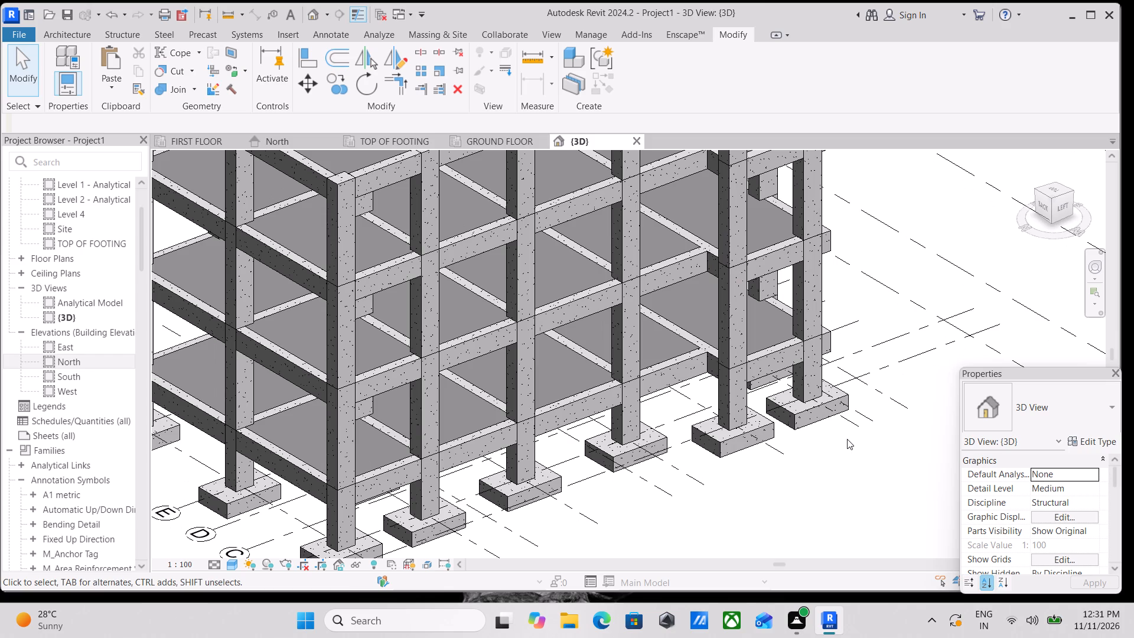
pyautogui.scroll(-1, 847, 439)
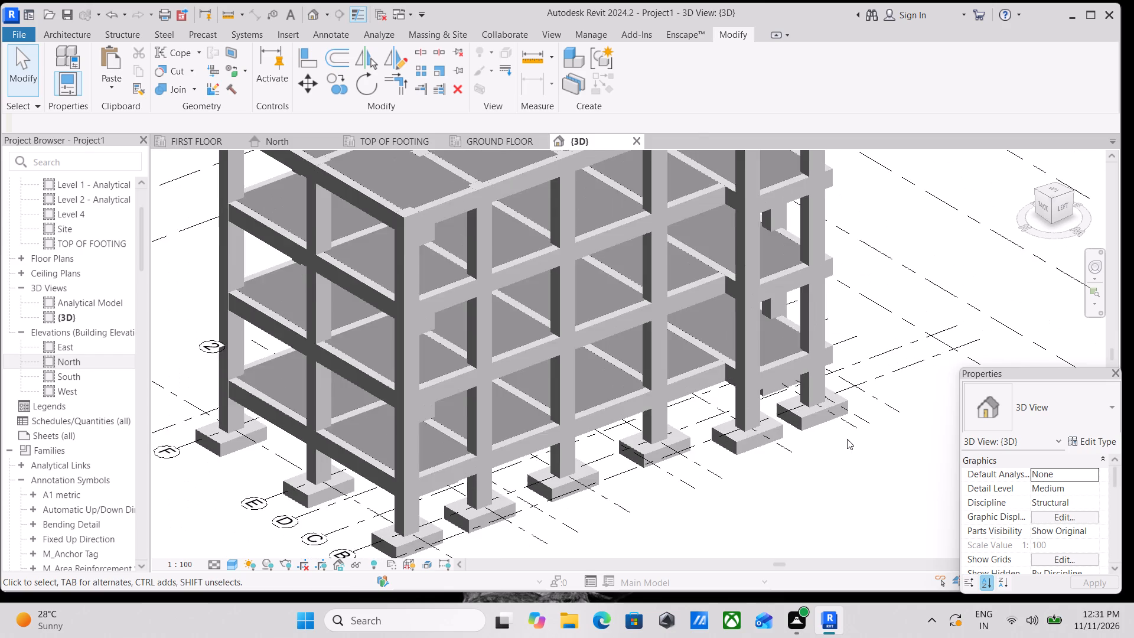
pyautogui.scroll(-1, 847, 439)
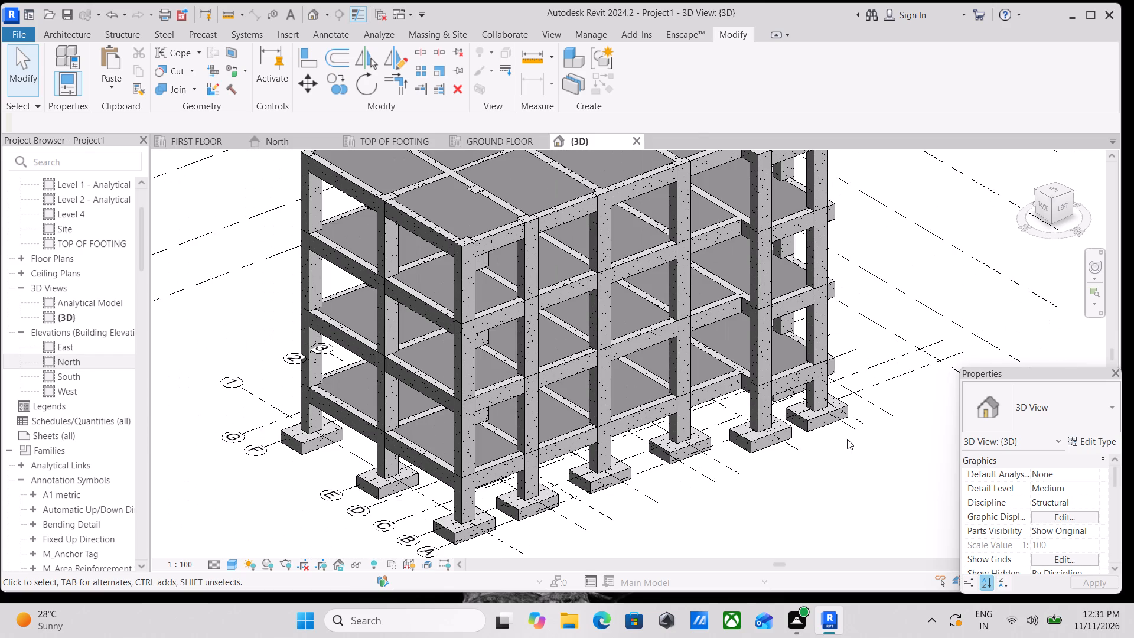
pyautogui.scroll(-2, 835, 428)
pyautogui.scroll(-3, 719, 401)
# Examine the whole frame from the back, right and front, including the top slabs against the level lines.
pyautogui.moveTo(709, 399); pyautogui.dragTo(620, 492, button='middle')
pyautogui.keyDown('shift'); pyautogui.moveTo(593, 477); pyautogui.dragTo(785, 414, button='middle'); pyautogui.keyUp('shift')
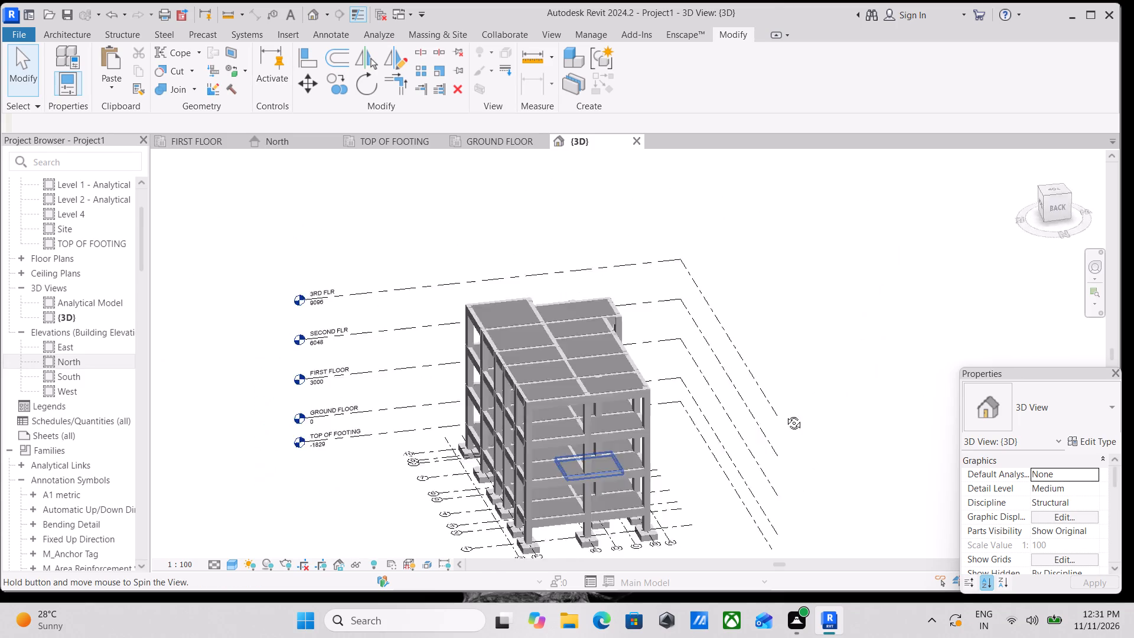
pyautogui.keyDown('shift'); pyautogui.moveTo(785, 414); pyautogui.dragTo(889, 333, button='middle'); pyautogui.keyUp('shift')
pyautogui.keyDown('shift'); pyautogui.moveTo(602, 445); pyautogui.dragTo(525, 581, button='middle'); pyautogui.keyUp('shift')
pyautogui.moveTo(617, 483); pyautogui.dragTo(739, 574, button='middle')
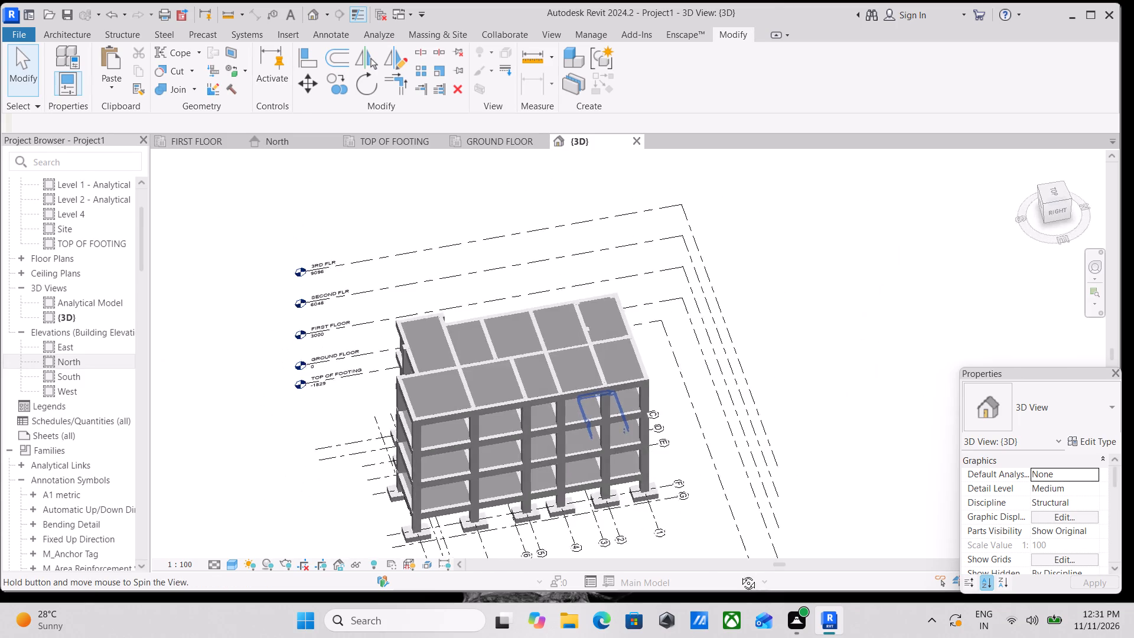
pyautogui.moveTo(739, 574); pyautogui.dragTo(763, 504, button='middle')
pyautogui.scroll(1, 763, 501)
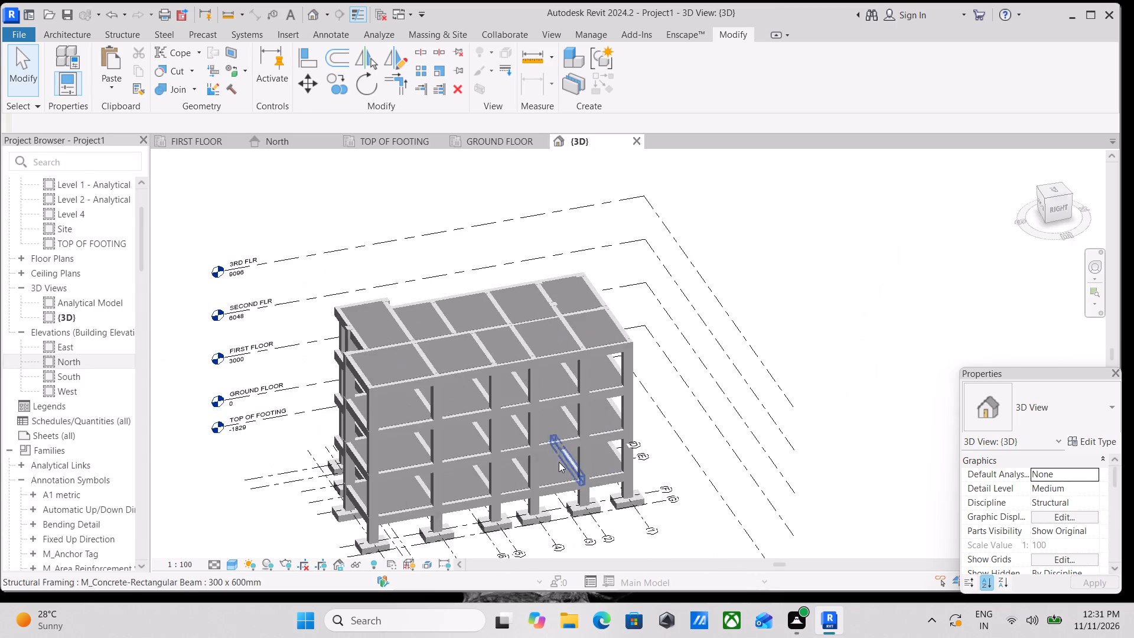
pyautogui.scroll(4, 559, 462)
pyautogui.moveTo(559, 462); pyautogui.dragTo(703, 356, button='middle')
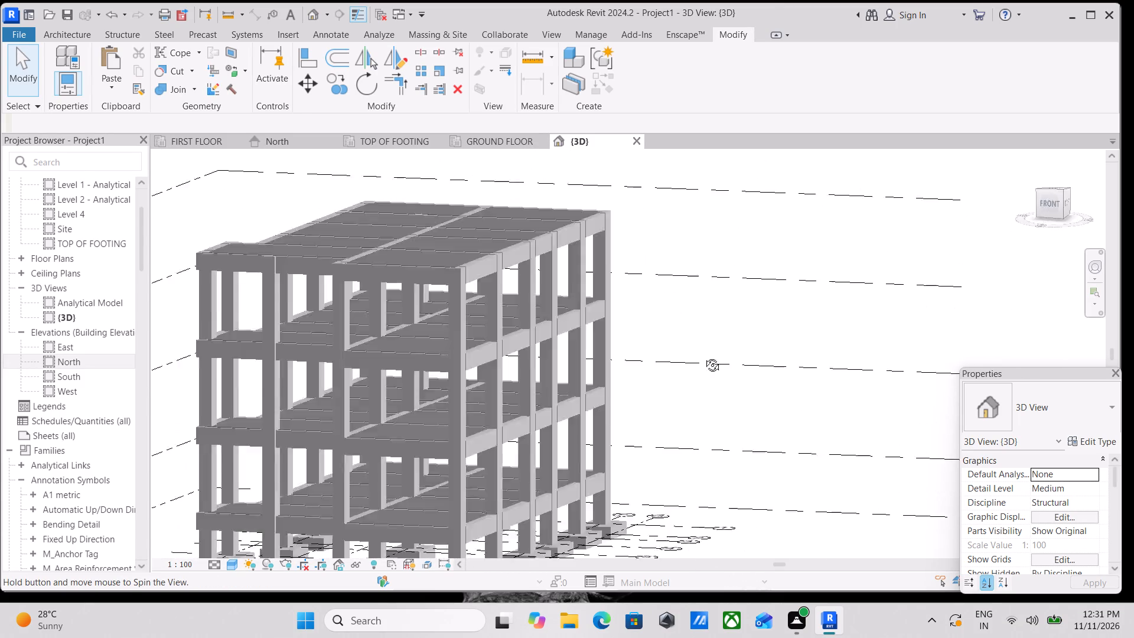
pyautogui.moveTo(703, 356); pyautogui.dragTo(654, 341, button='middle')
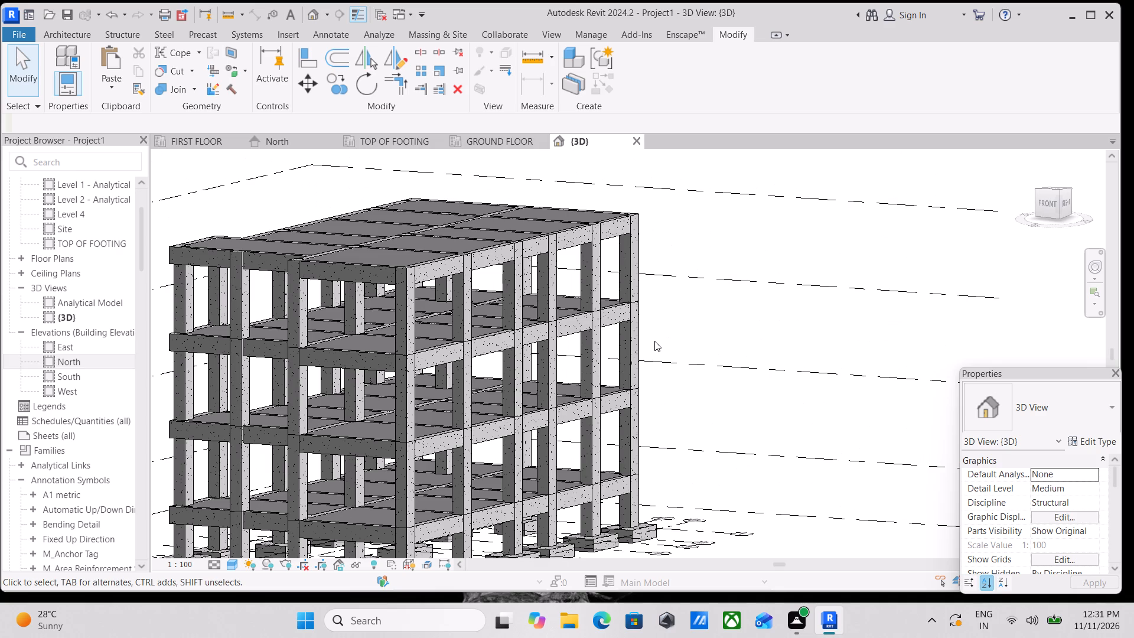
pyautogui.scroll(3, 636, 341)
pyautogui.scroll(-4, 636, 341)
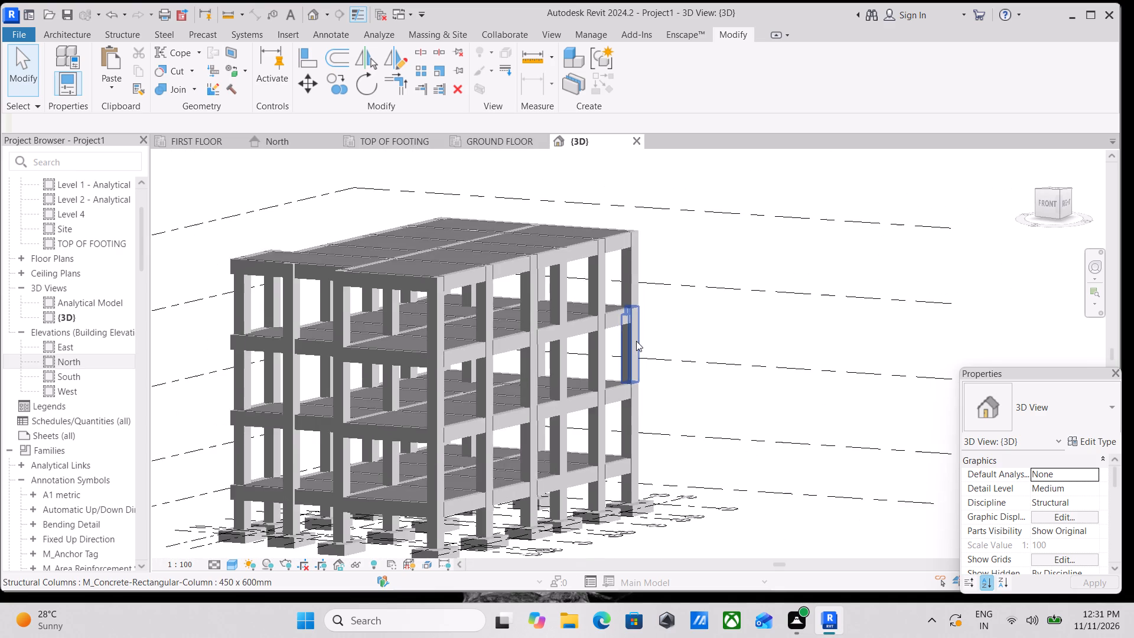
pyautogui.moveTo(636, 341); pyautogui.dragTo(846, 276, button='middle')
pyautogui.scroll(-1, 672, 323)
pyautogui.scroll(1, 787, 298)
pyautogui.moveTo(764, 295); pyautogui.dragTo(709, 425, button='middle')
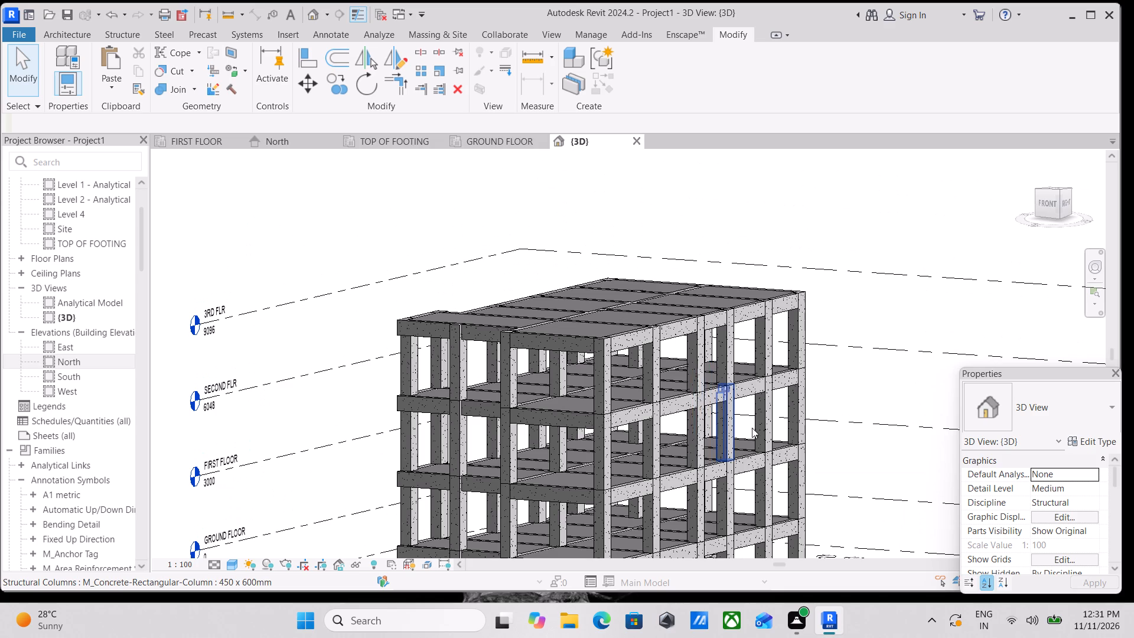
# Examine the front and right faces storey by storey, from the upper floors down to the footings.
pyautogui.scroll(2, 758, 418)
pyautogui.scroll(-3, 727, 366)
pyautogui.moveTo(724, 348); pyautogui.dragTo(726, 246, button='middle')
pyautogui.scroll(3, 726, 317)
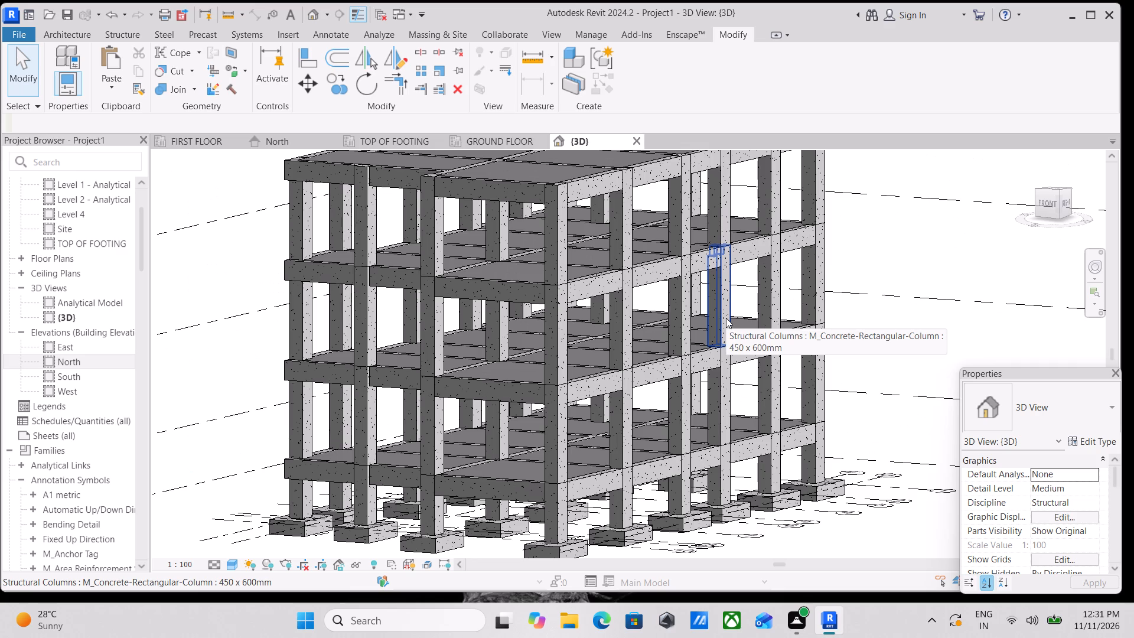
pyautogui.scroll(3, 726, 318)
pyautogui.moveTo(708, 304); pyautogui.dragTo(726, 210, button='middle')
pyautogui.scroll(-1, 735, 231)
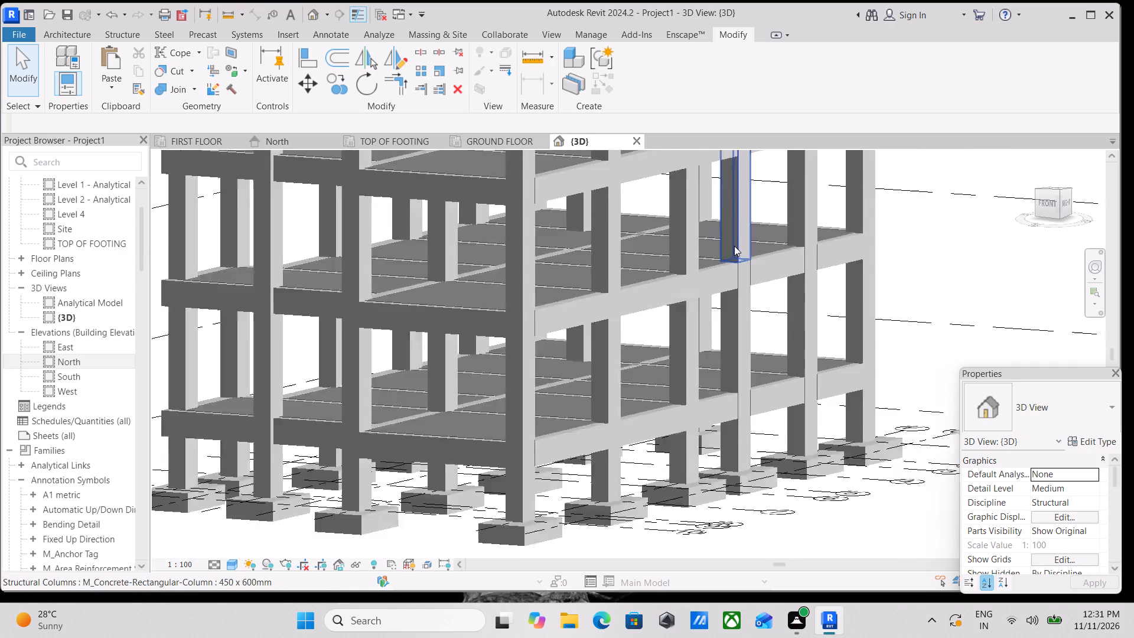
pyautogui.scroll(-2, 734, 246)
pyautogui.moveTo(742, 242); pyautogui.dragTo(765, 197, button='middle')
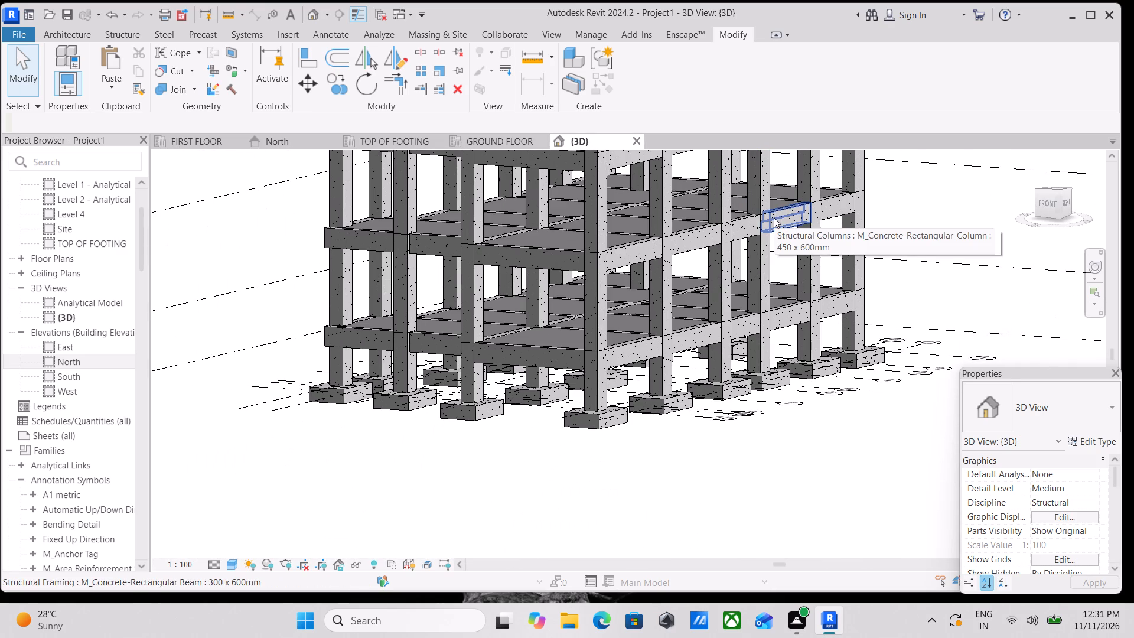
# Examine the lowest floor's perimeter beams, column joints and footings closely, finishing with an overall view of the frame.
pyautogui.scroll(3, 767, 283)
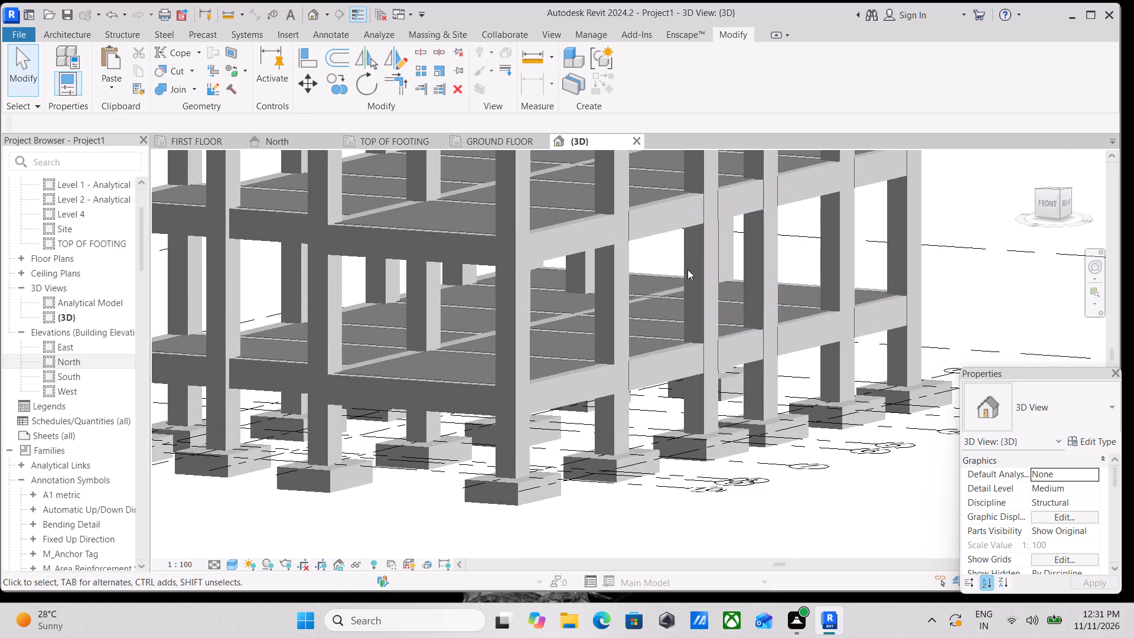
pyautogui.moveTo(775, 343); pyautogui.dragTo(760, 348, button='middle')
pyautogui.scroll(4, 760, 348)
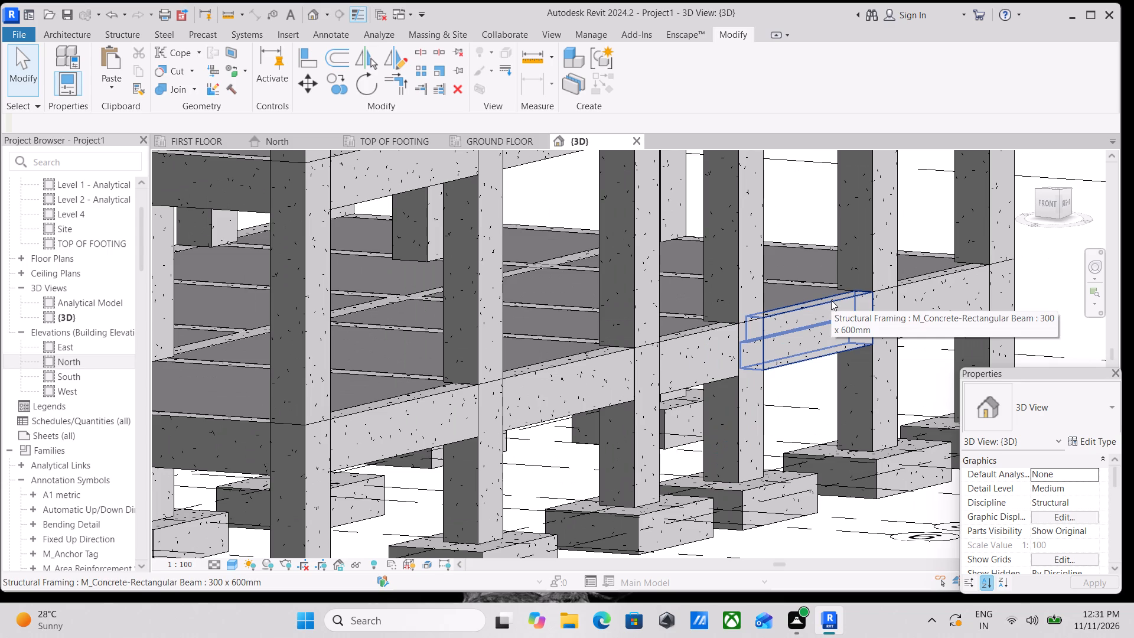
pyautogui.scroll(2, 831, 300)
pyautogui.scroll(-7, 831, 300)
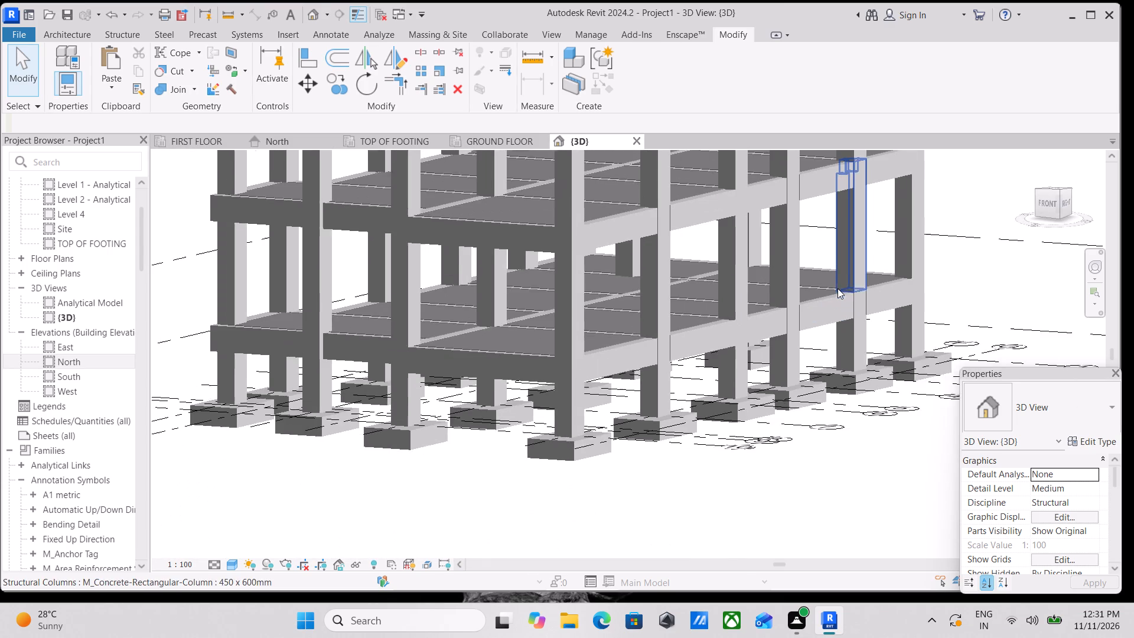
pyautogui.moveTo(838, 288); pyautogui.dragTo(812, 314, button='middle')
pyautogui.scroll(-2, 863, 319)
pyautogui.moveTo(863, 320); pyautogui.dragTo(773, 338, button='middle')
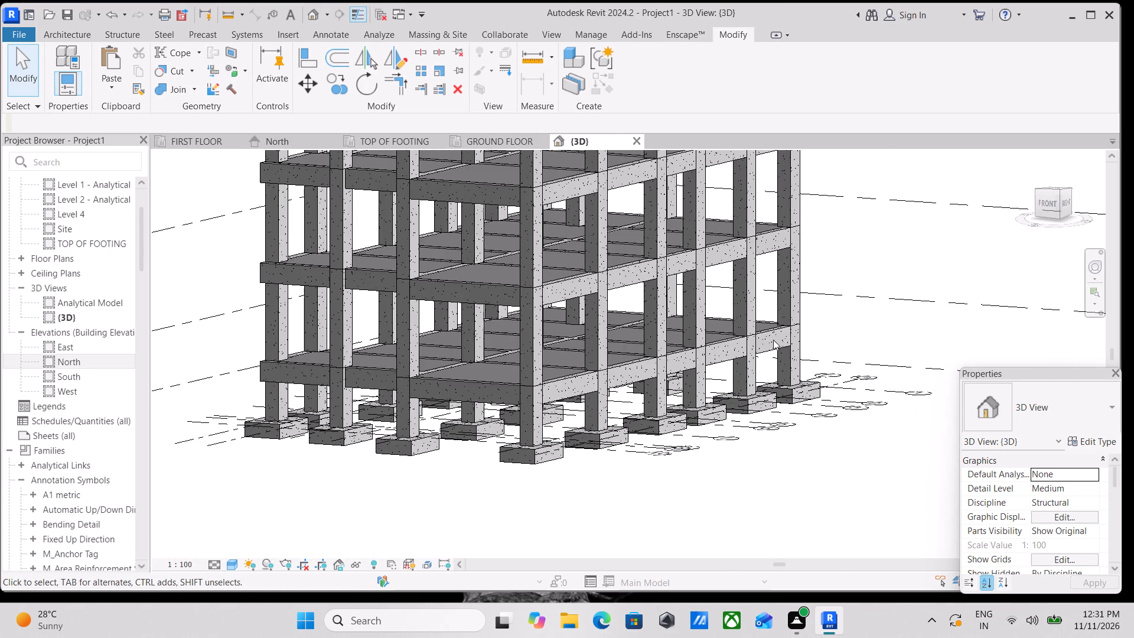
pyautogui.moveTo(587, 411); pyautogui.dragTo(707, 416, button='middle')
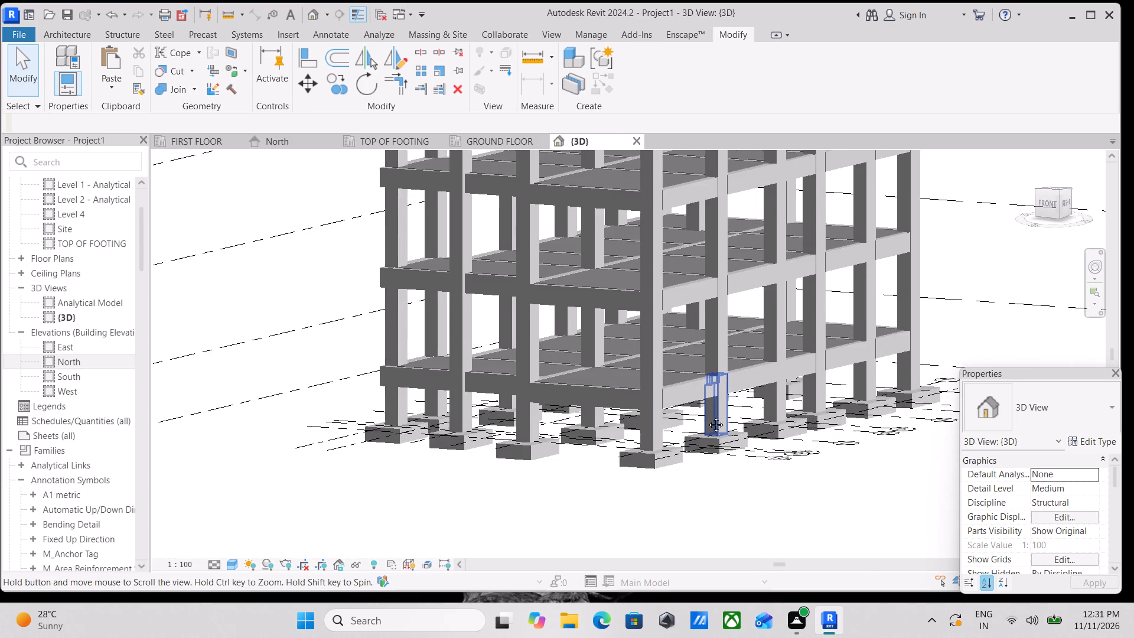
pyautogui.moveTo(707, 416); pyautogui.dragTo(631, 416, button='middle')
pyautogui.keyDown('shift'); pyautogui.moveTo(631, 416); pyautogui.dragTo(663, 438, button='middle'); pyautogui.keyUp('shift')
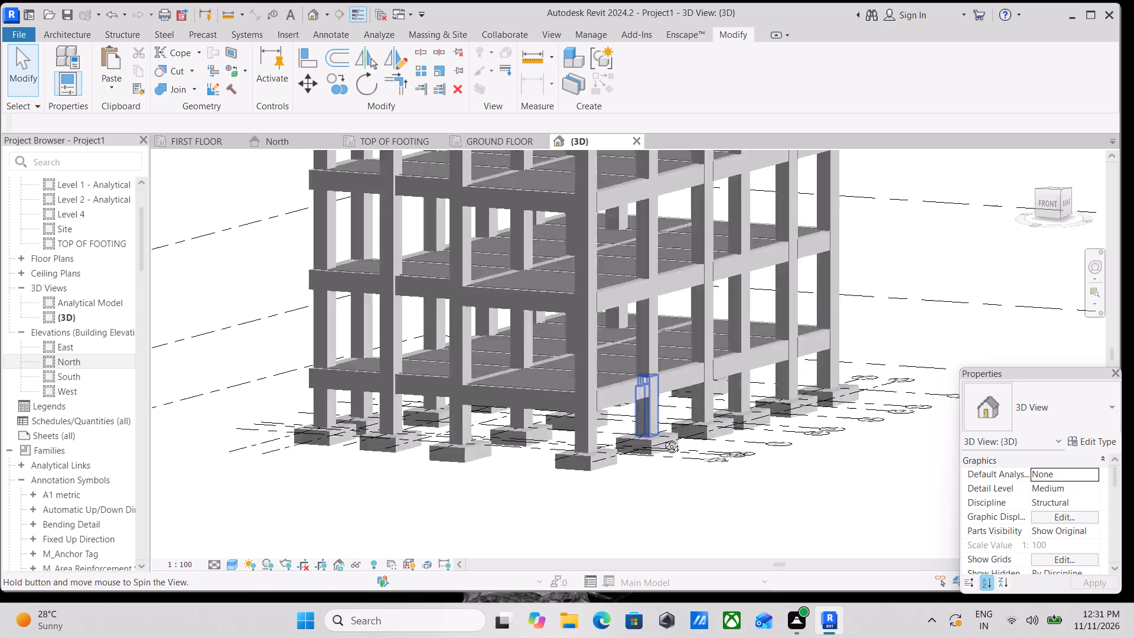
pyautogui.keyDown('shift'); pyautogui.moveTo(663, 438); pyautogui.dragTo(634, 489, button='middle'); pyautogui.keyUp('shift')
pyautogui.scroll(-5, 674, 423)
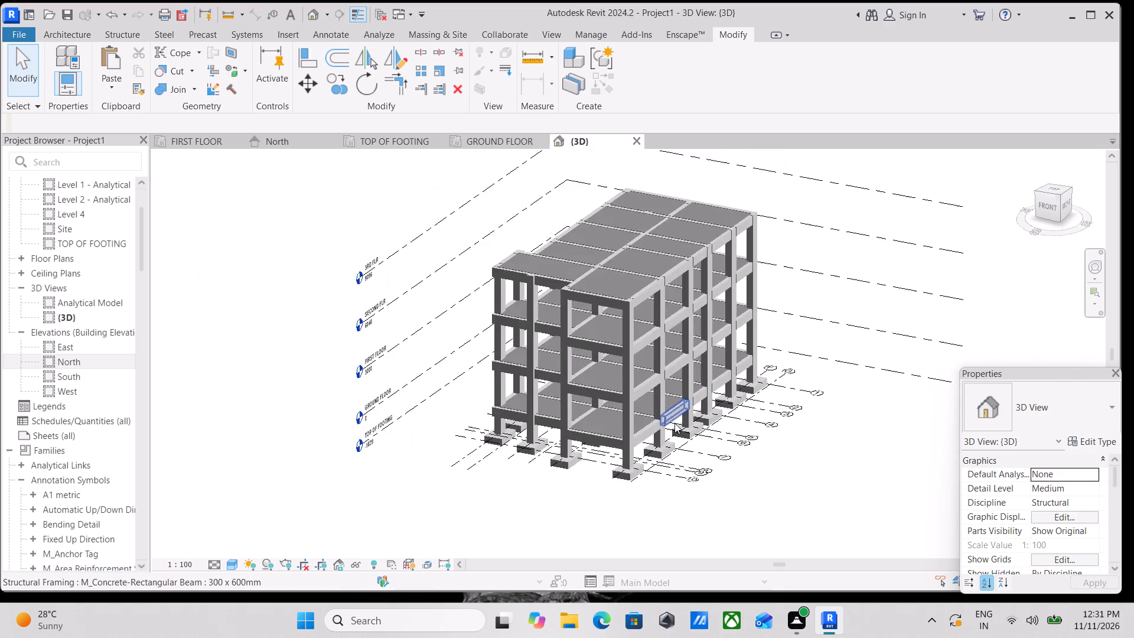
pyautogui.scroll(-2, 674, 423)
pyautogui.keyDown('shift'); pyautogui.moveTo(674, 423); pyautogui.dragTo(651, 393, button='middle'); pyautogui.keyUp('shift')
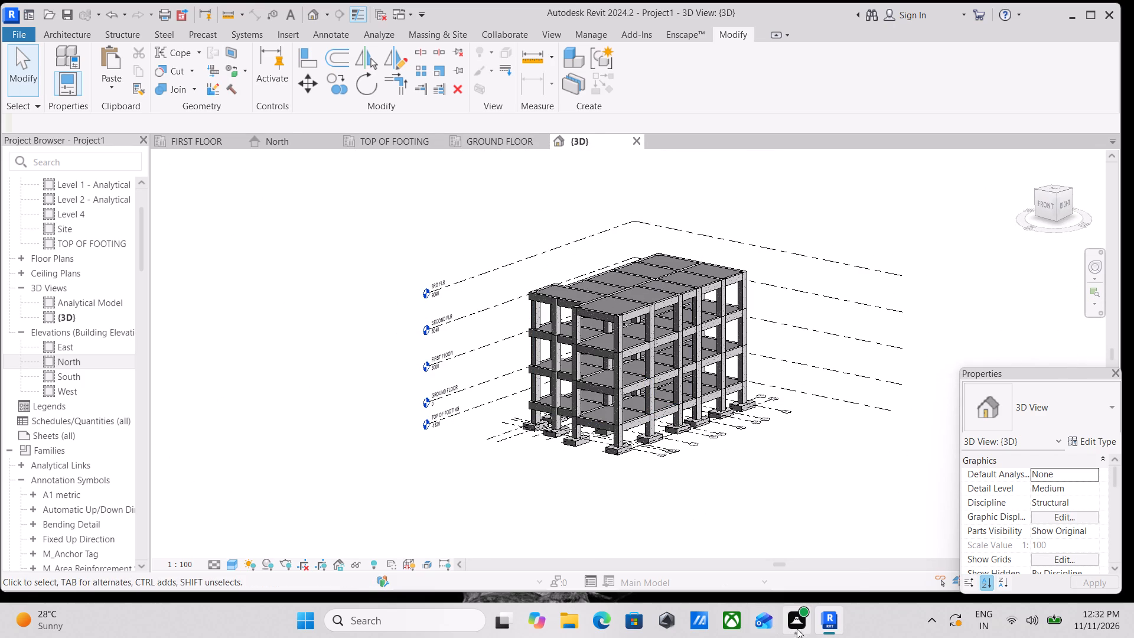
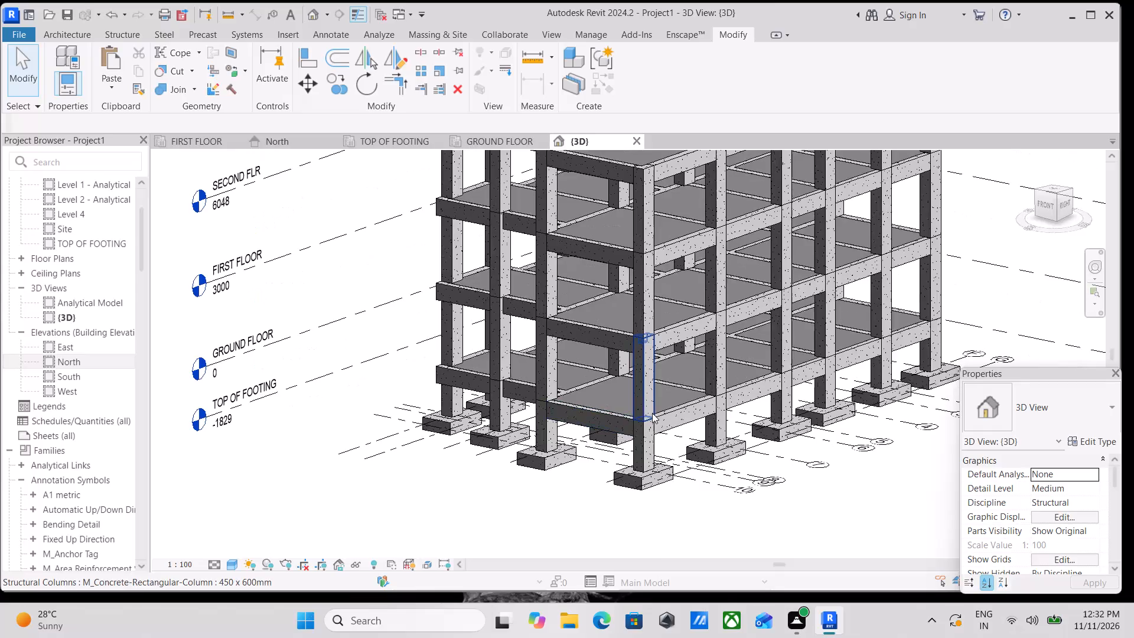
# Examine the whole frame from the front and left, from the top slabs down to the footings.
pyautogui.moveTo(652, 413); pyautogui.dragTo(791, 275, button='middle')
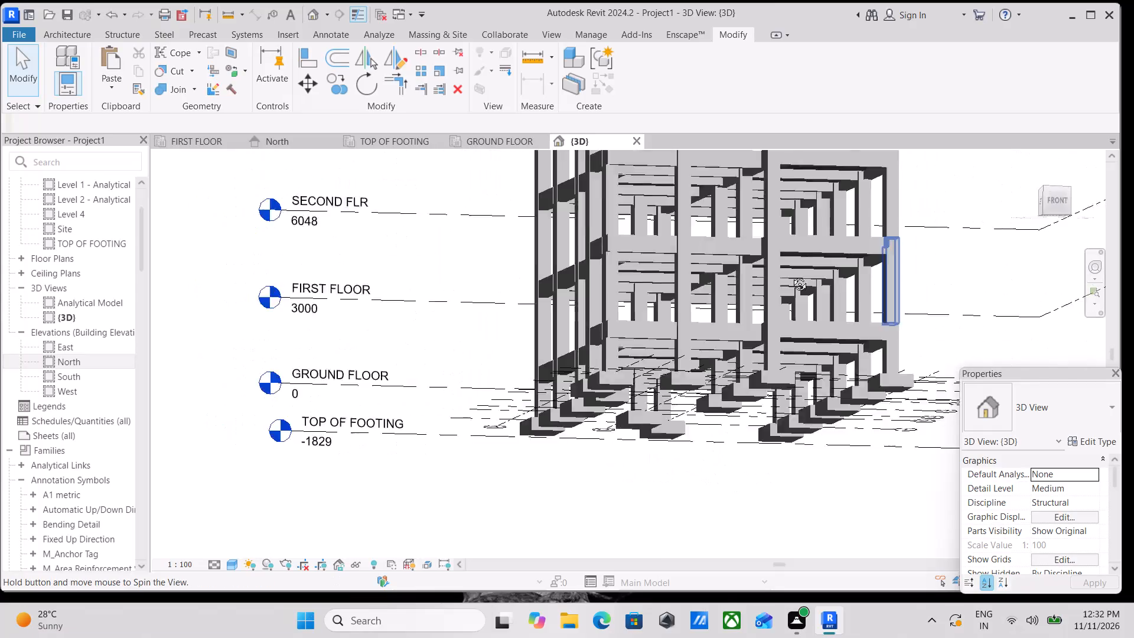
pyautogui.moveTo(791, 275); pyautogui.dragTo(644, 406, button='middle')
pyautogui.scroll(-2, 756, 366)
pyautogui.keyDown('shift'); pyautogui.moveTo(750, 373); pyautogui.dragTo(923, 358, button='middle'); pyautogui.keyUp('shift')
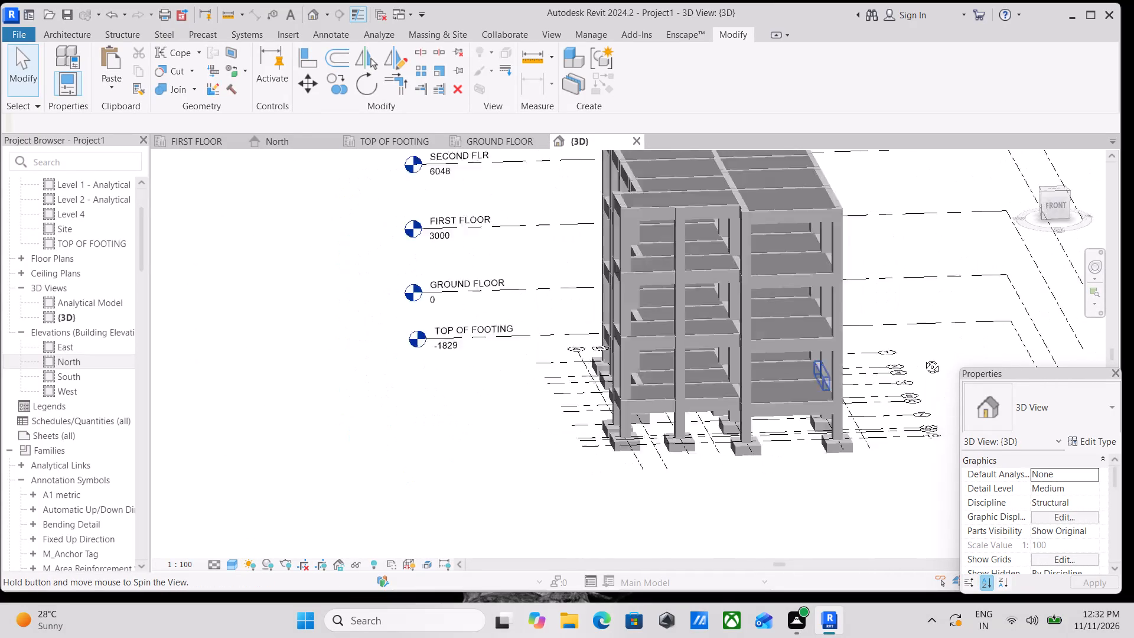
pyautogui.keyDown('shift'); pyautogui.moveTo(923, 358); pyautogui.dragTo(937, 354, button='middle'); pyautogui.keyUp('shift')
pyautogui.keyDown('shift'); pyautogui.moveTo(890, 387); pyautogui.dragTo(865, 404, button='middle'); pyautogui.keyUp('shift')
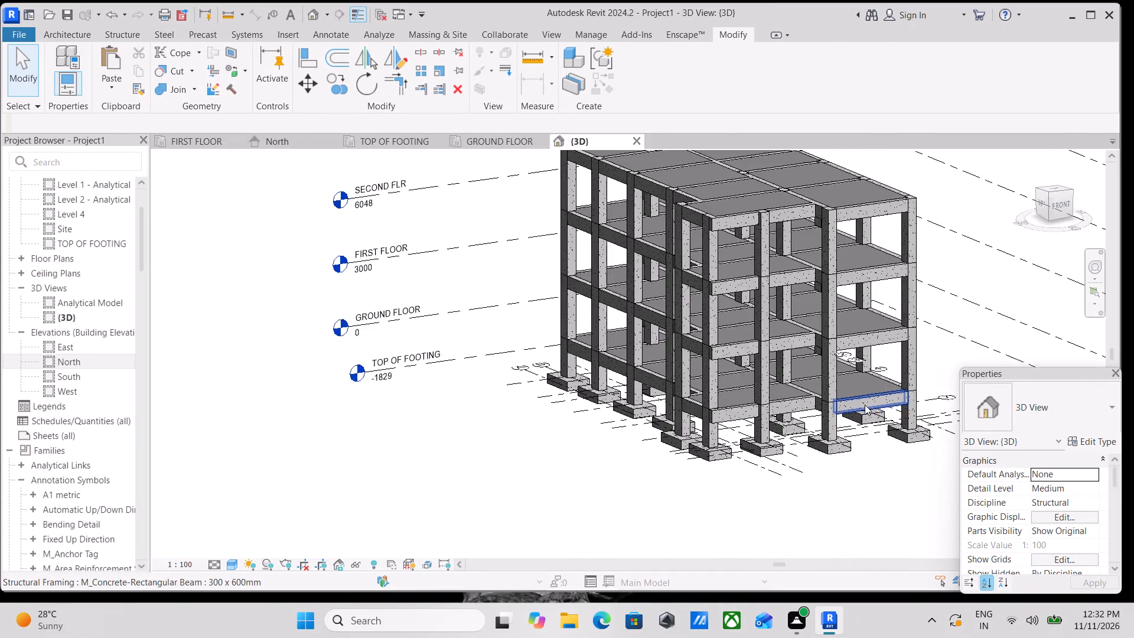
pyautogui.scroll(-4, 865, 405)
pyautogui.keyDown('shift'); pyautogui.moveTo(865, 405); pyautogui.dragTo(842, 419, button='middle'); pyautogui.keyUp('shift')
pyautogui.scroll(5, 842, 419)
pyautogui.moveTo(866, 395); pyautogui.dragTo(745, 406, button='middle')
pyautogui.scroll(-4, 750, 427)
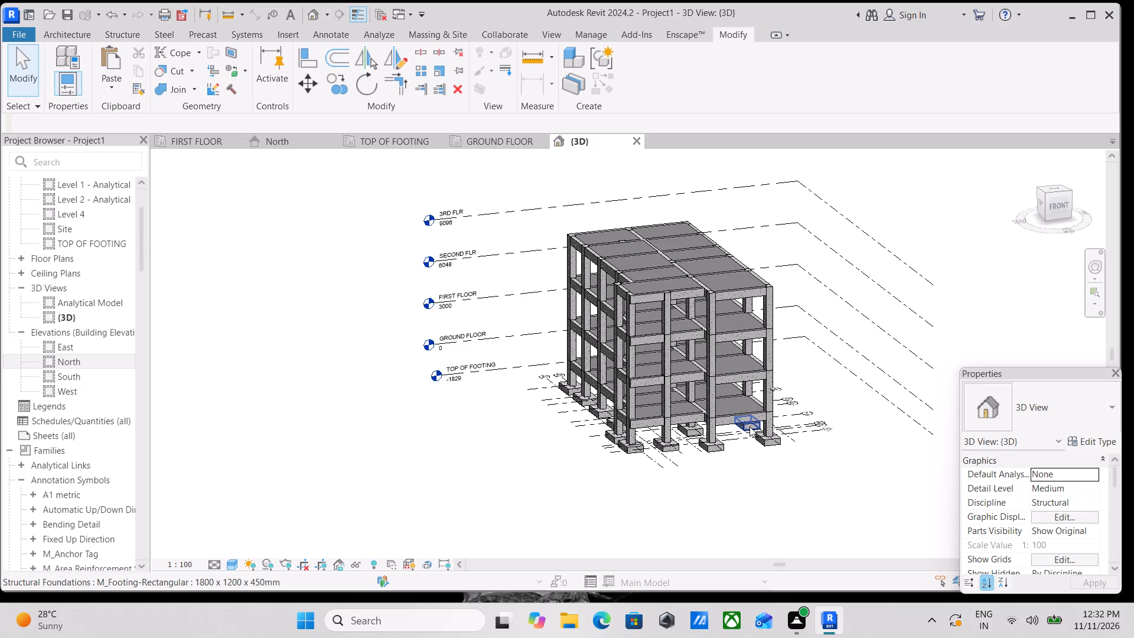
pyautogui.scroll(1, 915, 416)
pyautogui.scroll(-4, 839, 411)
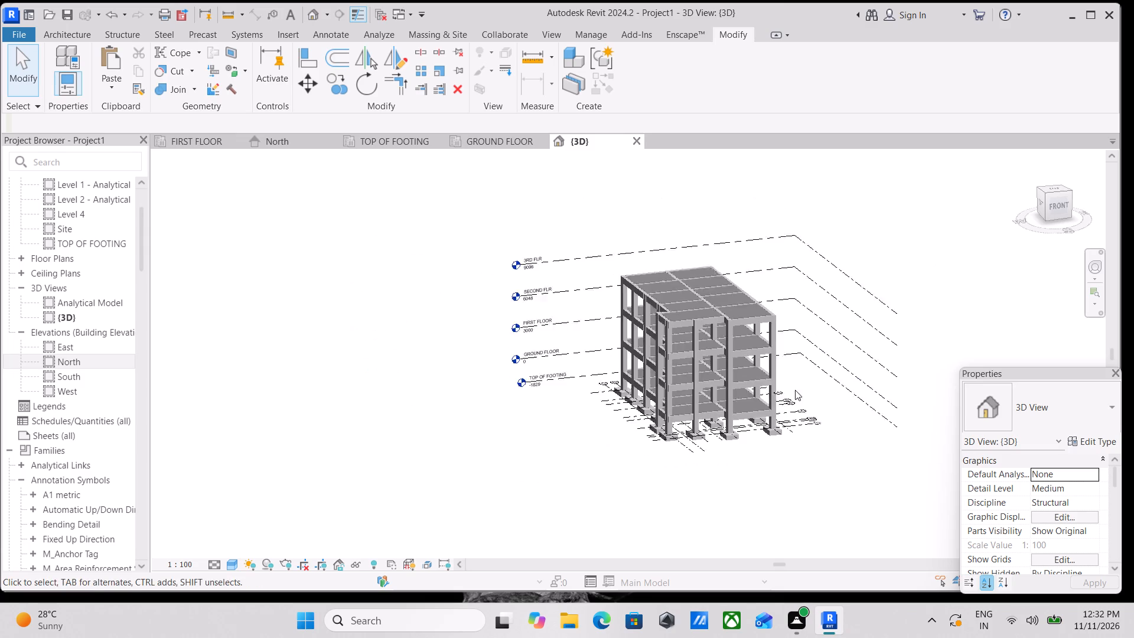
pyautogui.scroll(4, 787, 382)
pyautogui.moveTo(787, 382); pyautogui.dragTo(631, 431, button='middle')
pyautogui.moveTo(635, 440); pyautogui.dragTo(784, 366, button='middle')
pyautogui.scroll(3, 783, 366)
pyautogui.moveTo(738, 471); pyautogui.dragTo(657, 522, button='middle')
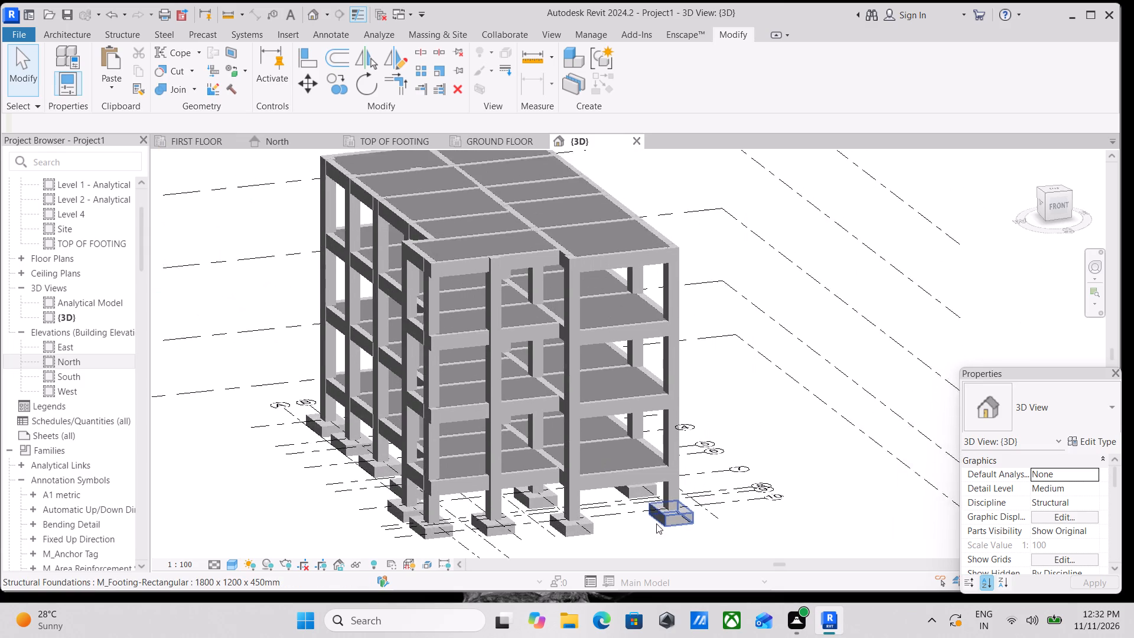
# Examine the front corner column base, its footing and the adjoining lowest-floor beams closely.
pyautogui.scroll(1, 656, 523)
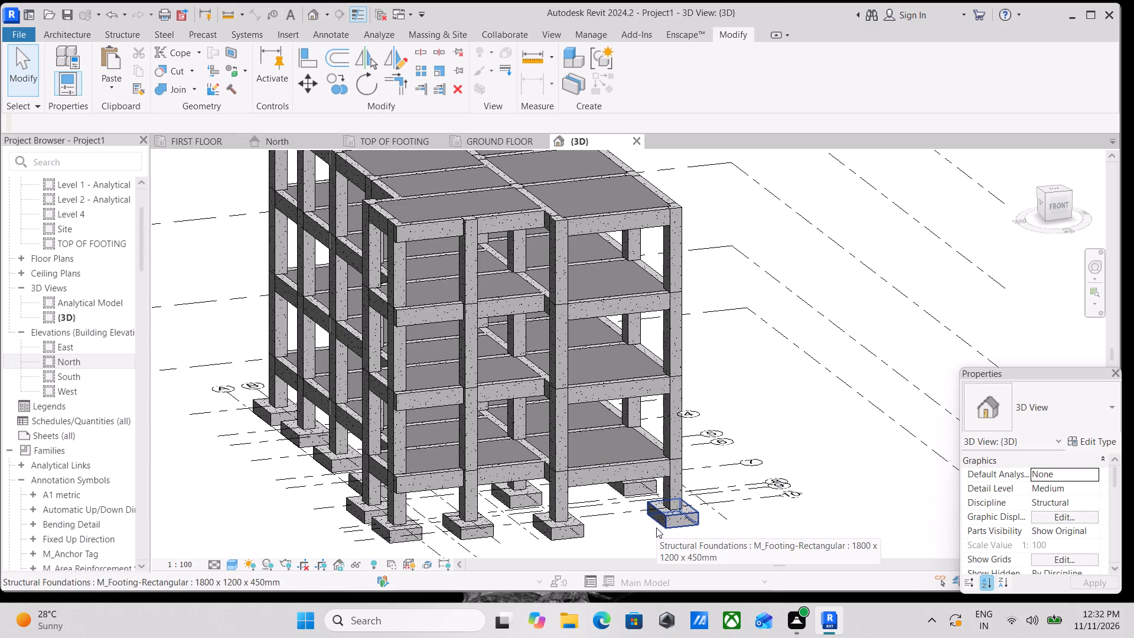
pyautogui.scroll(1, 656, 528)
pyautogui.scroll(-2, 656, 528)
pyautogui.scroll(1, 668, 535)
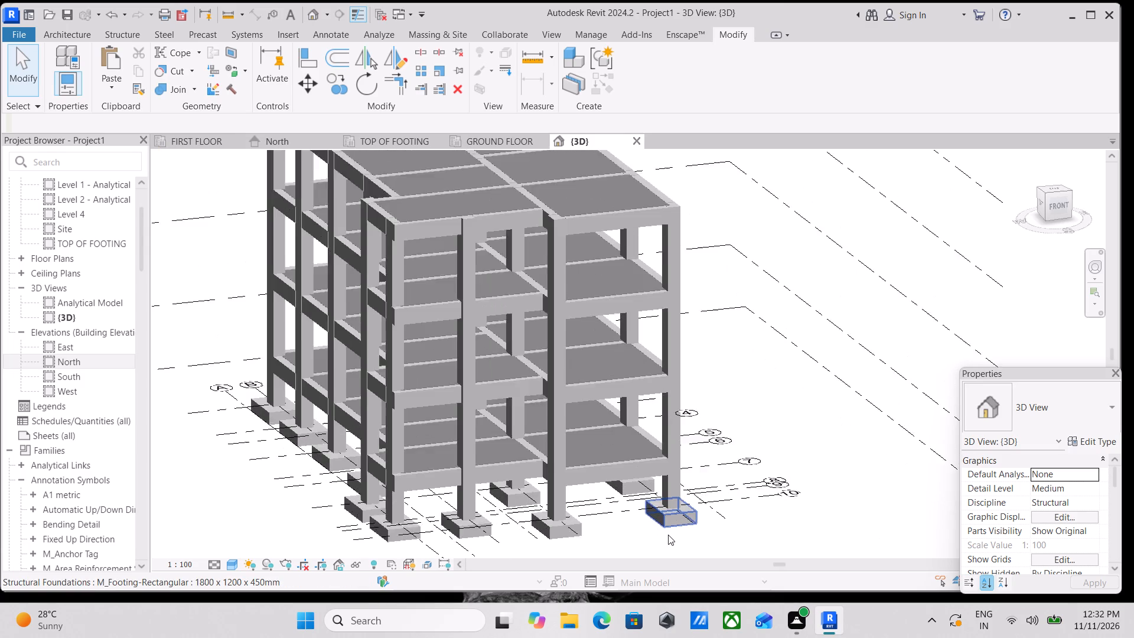
pyautogui.scroll(3, 668, 535)
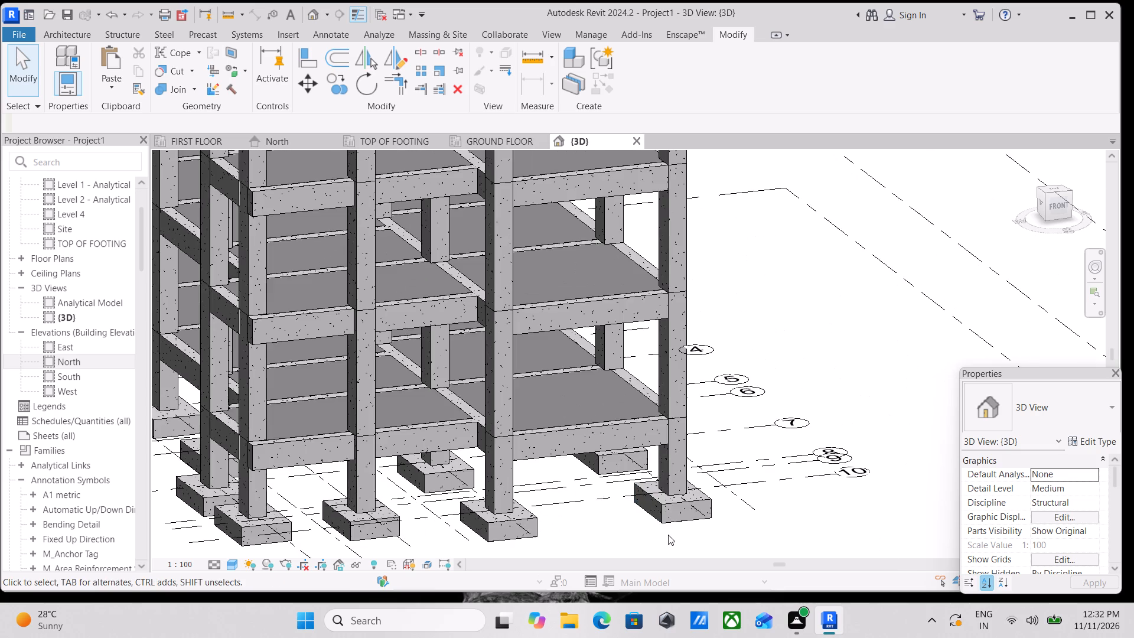
pyautogui.scroll(3, 668, 535)
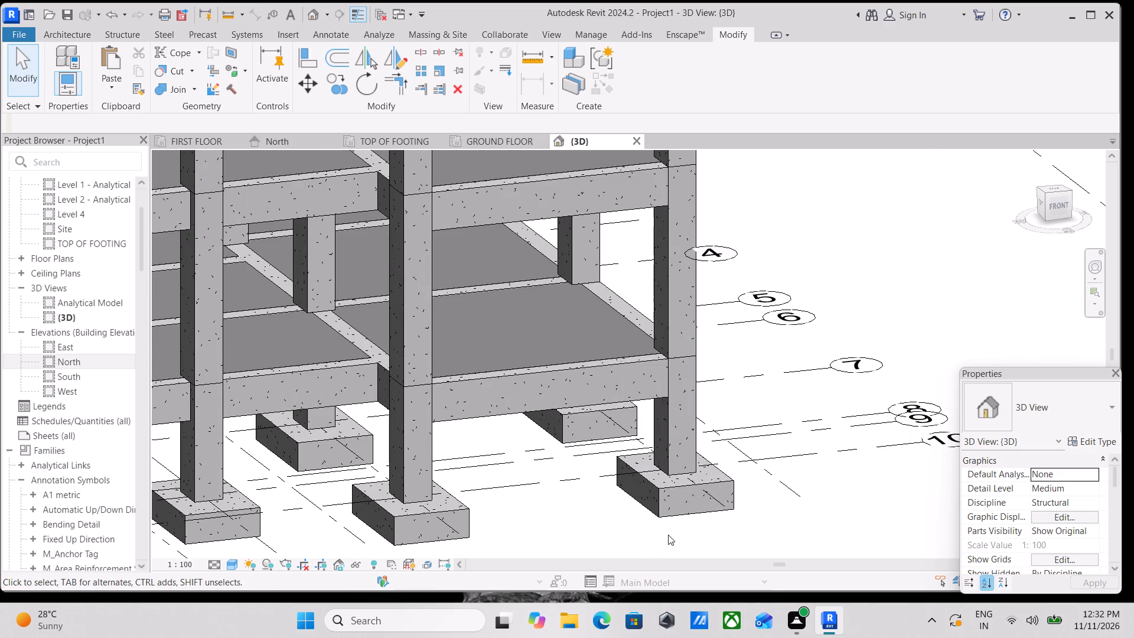
pyautogui.scroll(3, 668, 535)
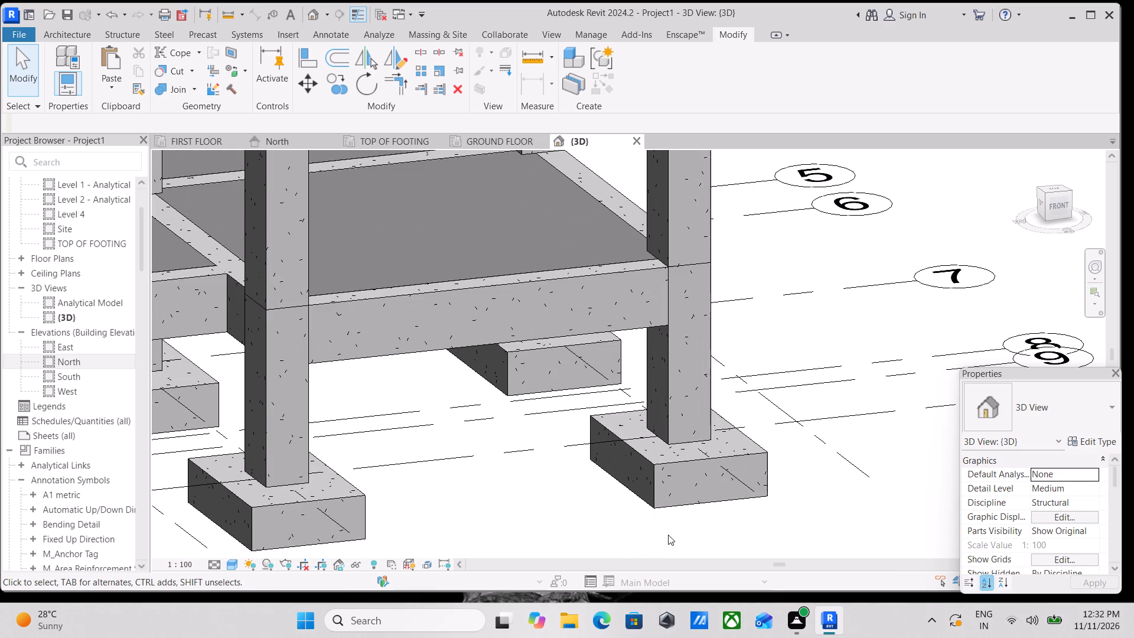
pyautogui.scroll(3, 668, 535)
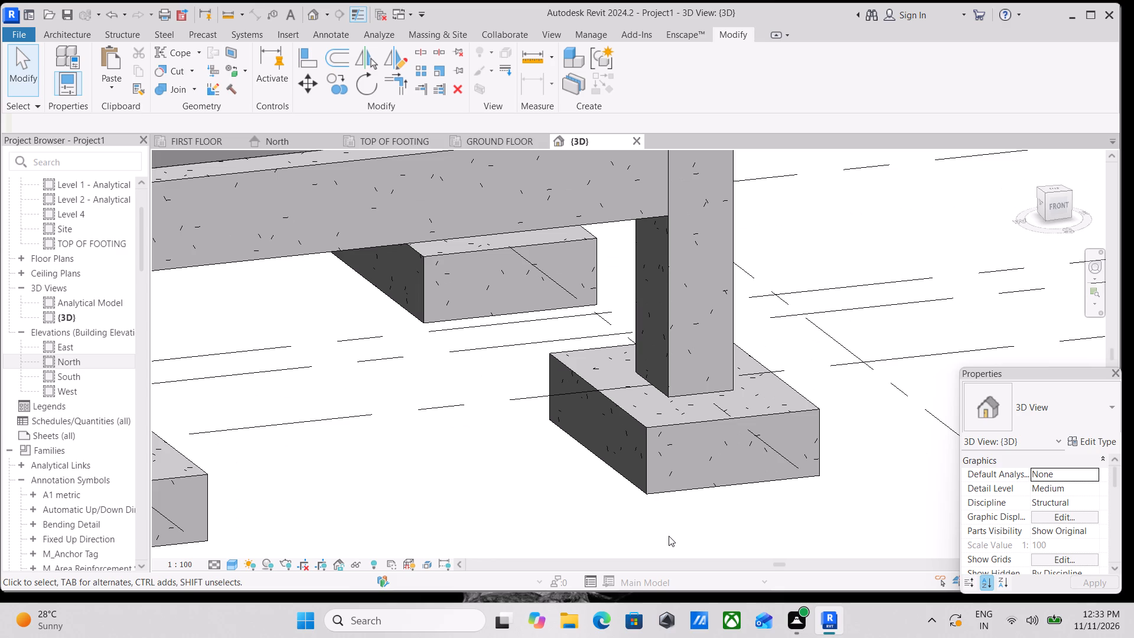
pyautogui.scroll(2, 757, 519)
pyautogui.scroll(-11, 719, 435)
pyautogui.moveTo(737, 405); pyautogui.dragTo(803, 391, button='middle')
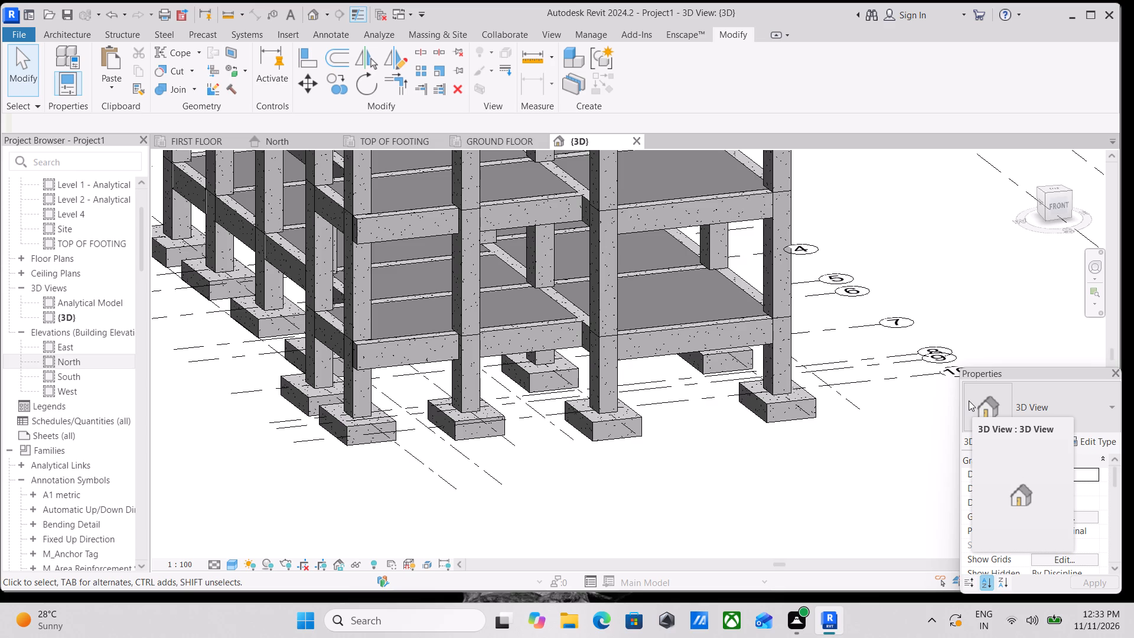
pyautogui.scroll(2, 969, 399)
pyautogui.scroll(-3, 975, 379)
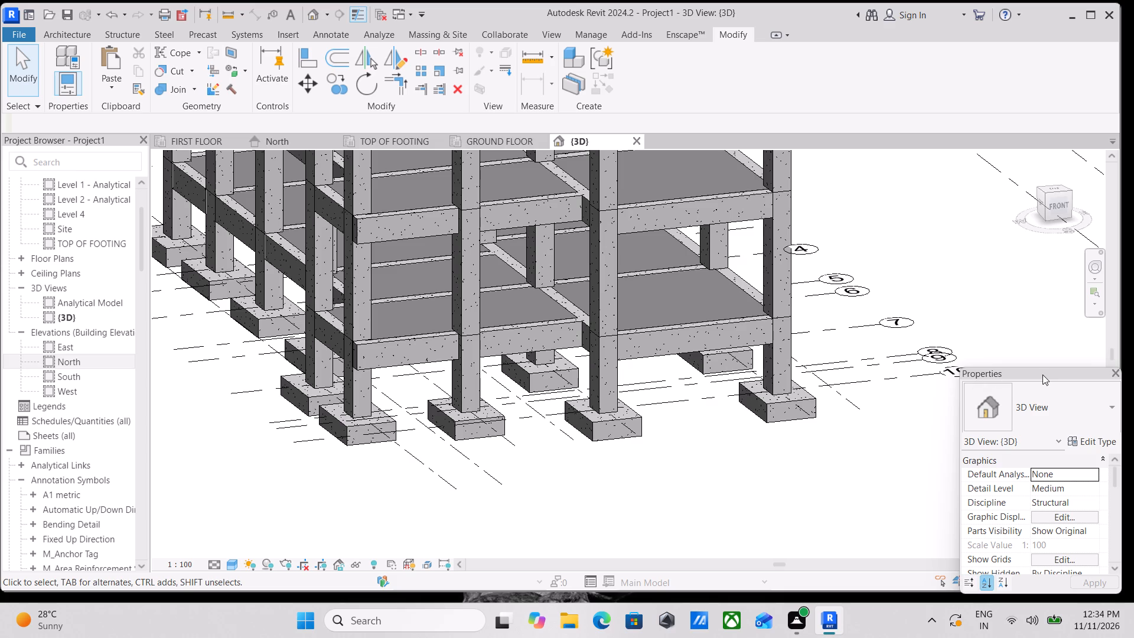
# Examine the complete frame against its level lines from the front, around the left side to the back.
pyautogui.scroll(-10, 902, 287)
pyautogui.moveTo(828, 310); pyautogui.dragTo(738, 461, button='middle')
pyautogui.scroll(4, 738, 461)
pyautogui.scroll(1, 780, 370)
pyautogui.moveTo(779, 385); pyautogui.dragTo(775, 396, button='middle')
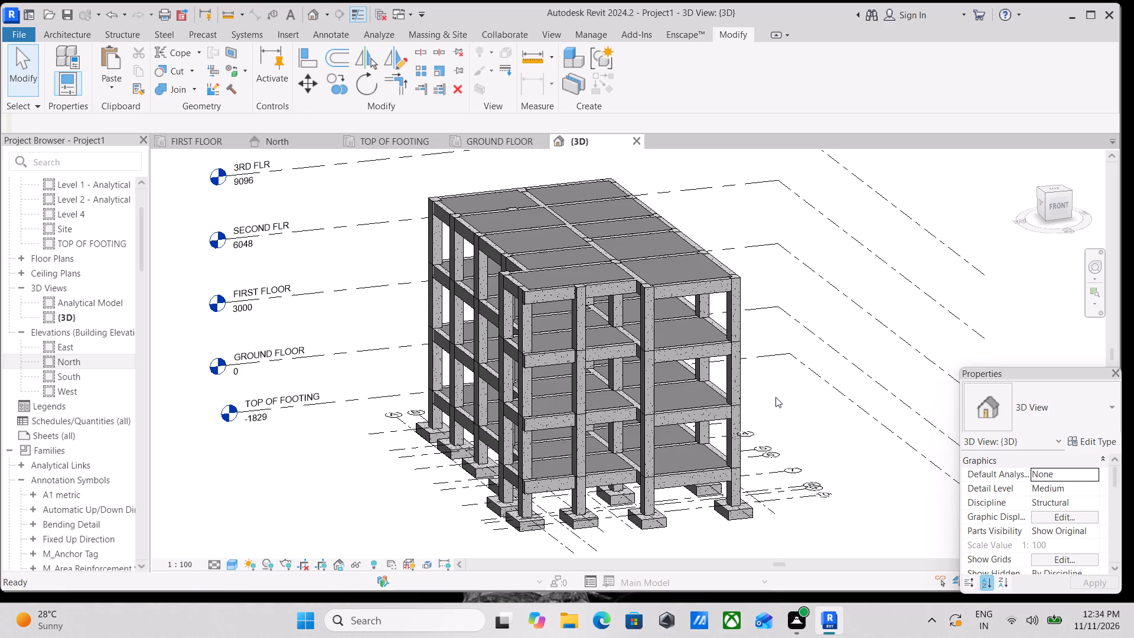
pyautogui.scroll(-3, 855, 337)
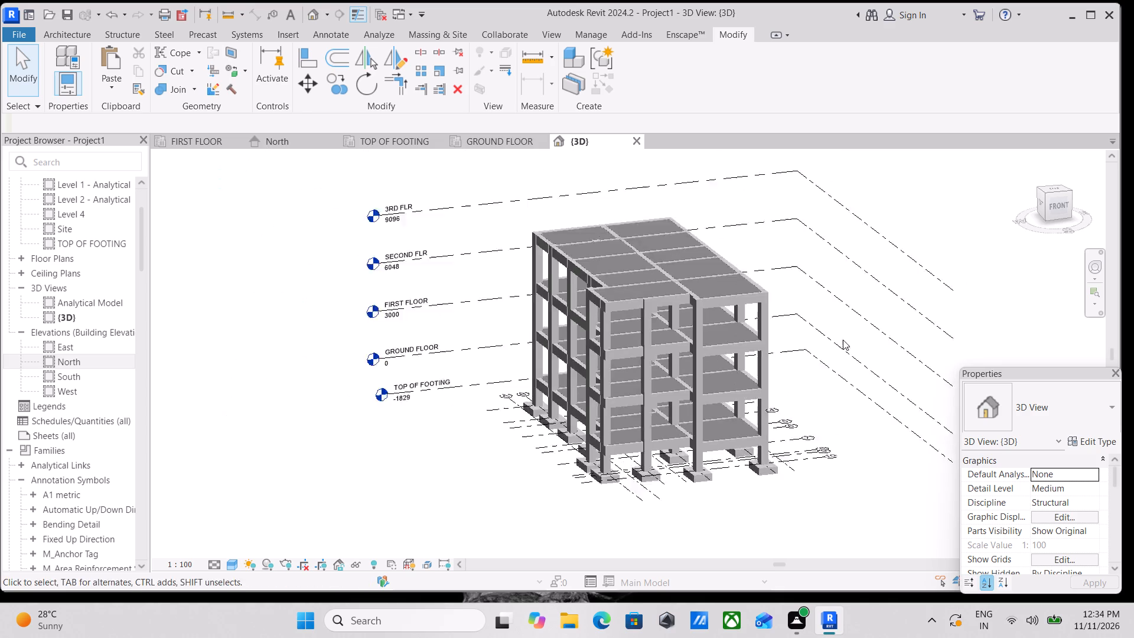
pyautogui.scroll(3, 827, 336)
pyautogui.scroll(-1, 822, 336)
pyautogui.moveTo(796, 331); pyautogui.dragTo(700, 349, button='middle')
pyautogui.scroll(1, 705, 356)
pyautogui.scroll(-3, 709, 356)
pyautogui.keyDown('shift'); pyautogui.moveTo(766, 405); pyautogui.dragTo(667, 346, button='middle'); pyautogui.keyUp('shift')
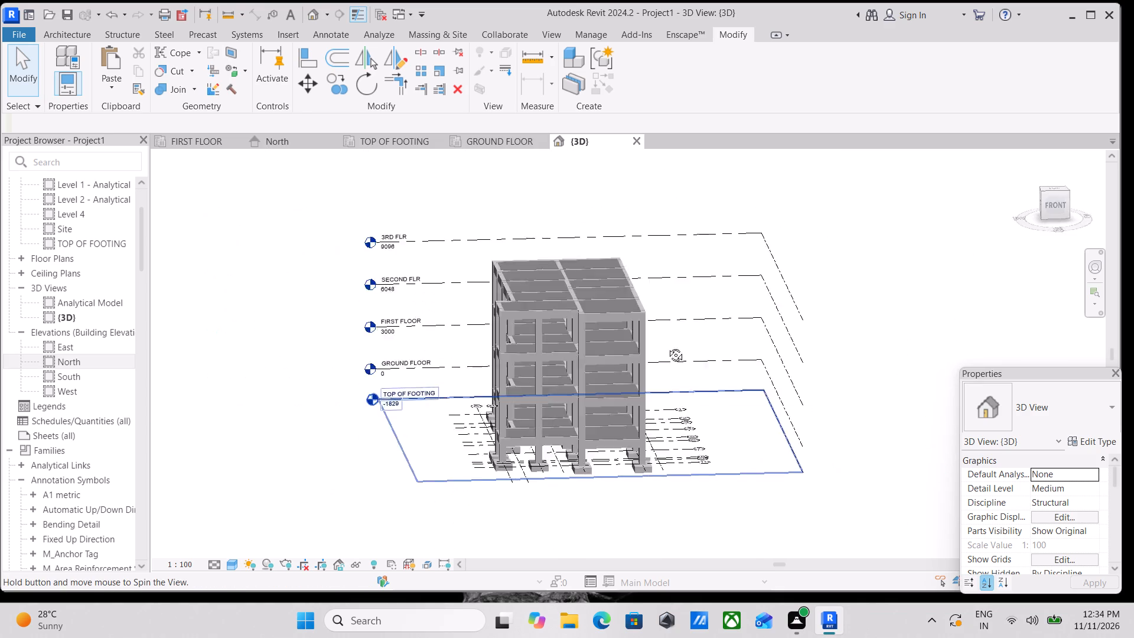
pyautogui.keyDown('shift'); pyautogui.moveTo(667, 346); pyautogui.dragTo(897, 382, button='middle'); pyautogui.keyUp('shift')
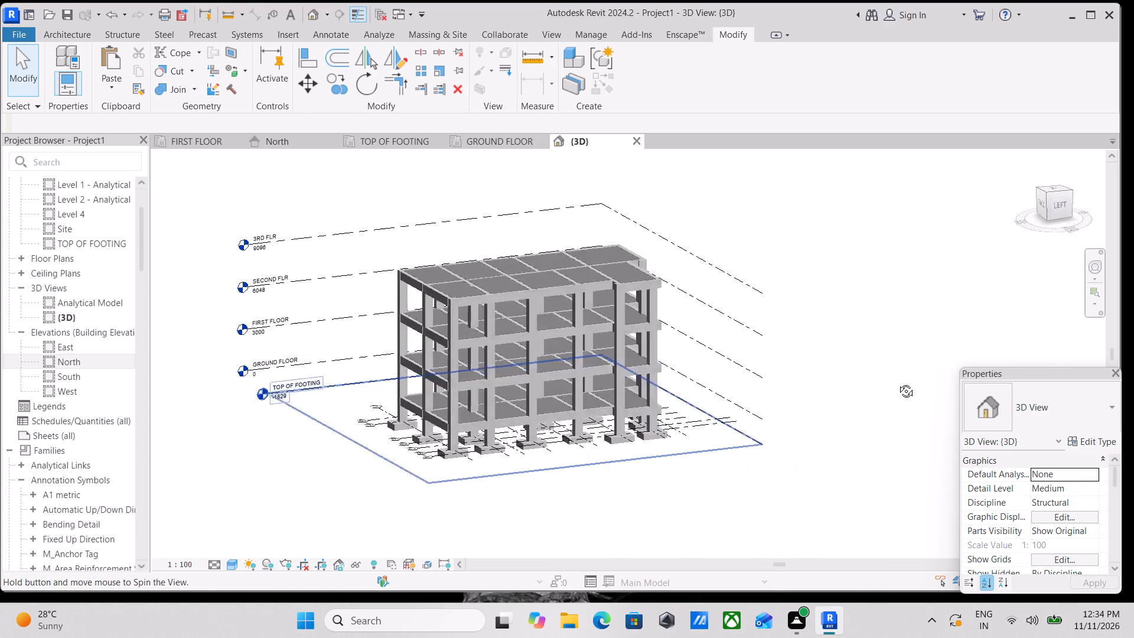
pyautogui.keyDown('shift'); pyautogui.moveTo(897, 382); pyautogui.dragTo(897, 382, button='middle'); pyautogui.keyUp('shift')
pyautogui.keyDown('shift'); pyautogui.moveTo(690, 404); pyautogui.dragTo(436, 444, button='middle'); pyautogui.keyUp('shift')
pyautogui.keyDown('shift'); pyautogui.scroll(1, 433, 441); pyautogui.keyUp('shift')
pyautogui.scroll(-3, 498, 395)
pyautogui.moveTo(510, 397); pyautogui.dragTo(868, 346, button='middle')
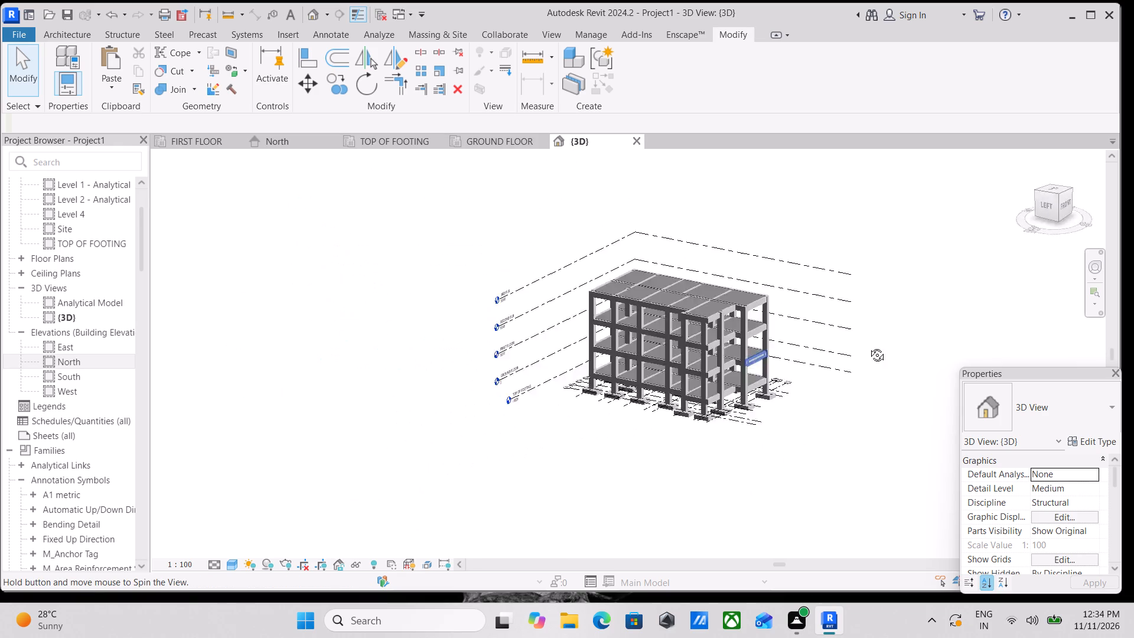
pyautogui.moveTo(868, 346); pyautogui.dragTo(859, 269, button='middle')
pyautogui.keyDown('shift'); pyautogui.scroll(1, 859, 269); pyautogui.keyUp('shift')
pyautogui.scroll(-3, 731, 361)
pyautogui.moveTo(717, 362); pyautogui.dragTo(866, 425, button='middle')
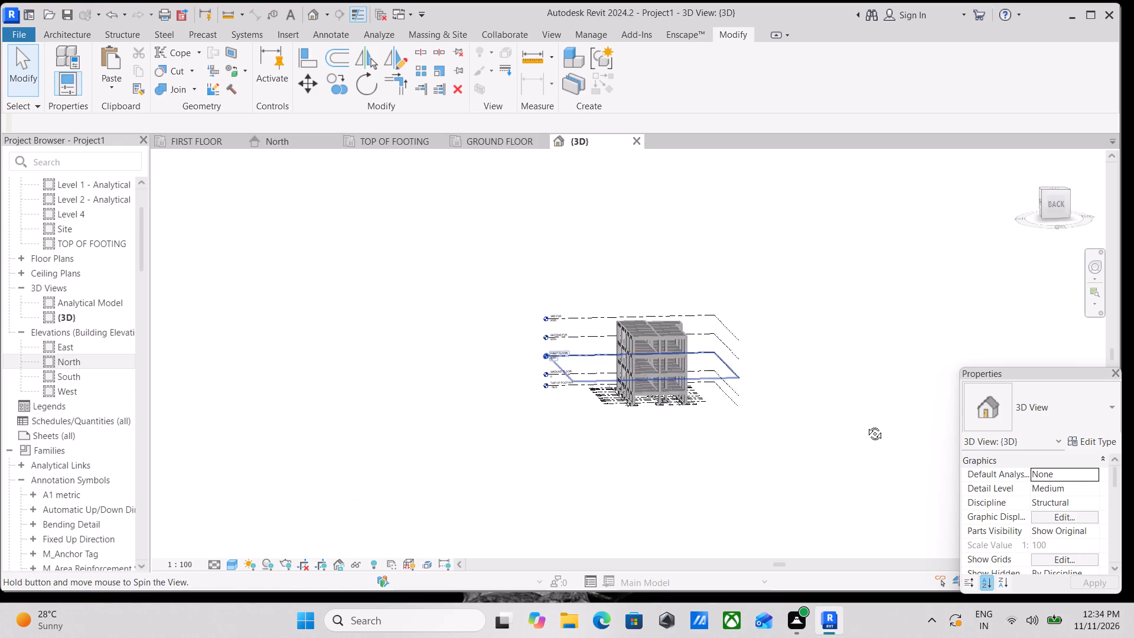
pyautogui.moveTo(866, 425); pyautogui.dragTo(862, 426, button='middle')
# Examine the frame's back face from the footings up to the top slabs and the 3RD FLR level line.
pyautogui.scroll(3, 731, 340)
pyautogui.scroll(2, 752, 460)
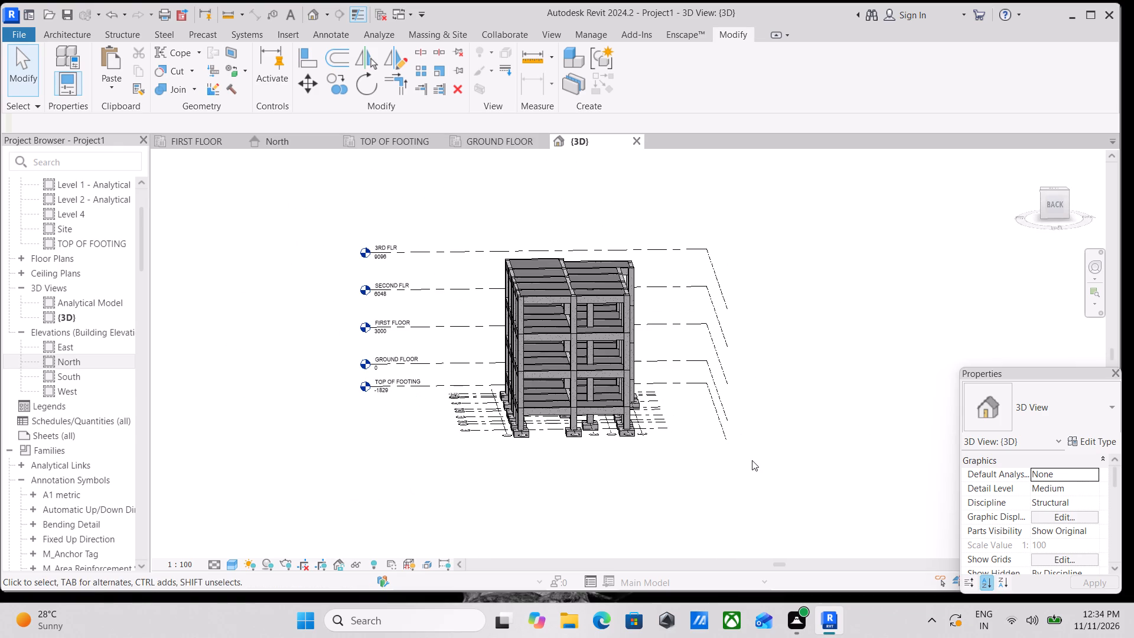
pyautogui.scroll(3, 705, 449)
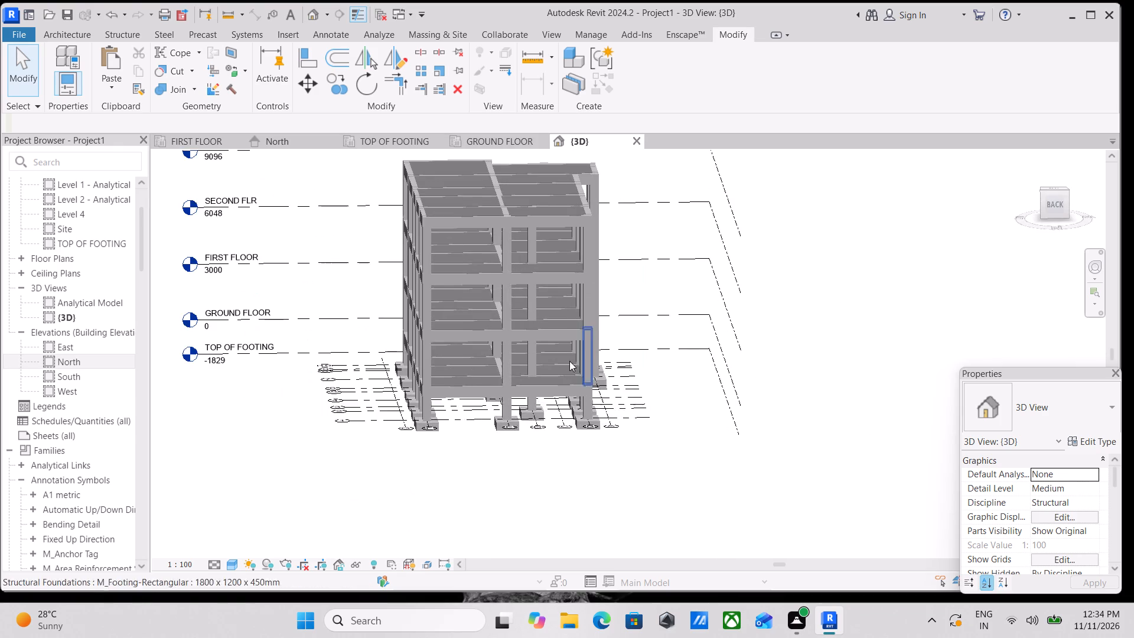
pyautogui.moveTo(576, 366); pyautogui.dragTo(744, 438, button='middle')
pyautogui.scroll(1, 744, 435)
pyautogui.scroll(-4, 821, 476)
pyautogui.scroll(5, 807, 535)
pyautogui.scroll(1, 840, 465)
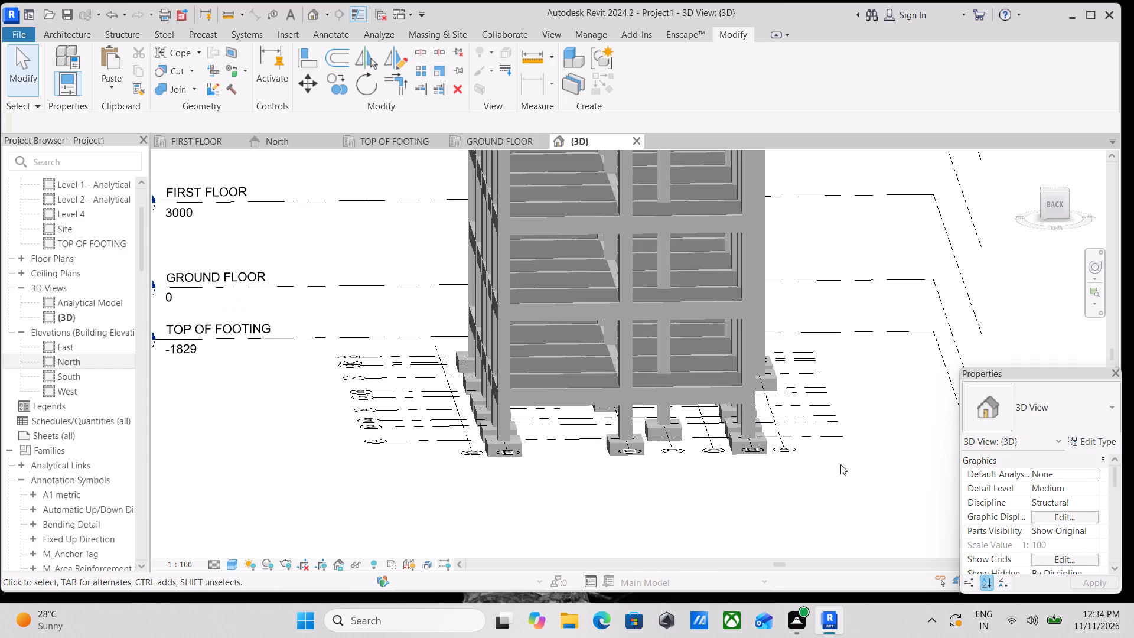
pyautogui.moveTo(840, 464); pyautogui.dragTo(888, 581, button='middle')
pyautogui.moveTo(748, 440); pyautogui.dragTo(754, 497, button='middle')
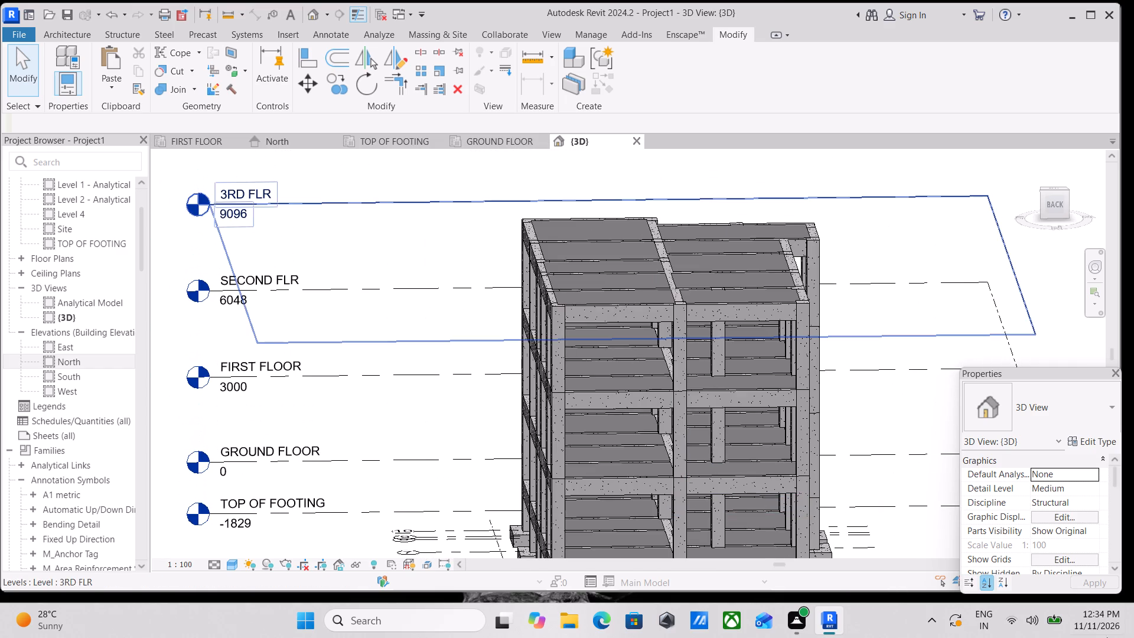
pyautogui.scroll(-4, 448, 396)
pyautogui.moveTo(510, 333); pyautogui.dragTo(522, 277, button='middle')
pyautogui.scroll(1, 510, 333)
pyautogui.moveTo(535, 303); pyautogui.dragTo(536, 266, button='middle')
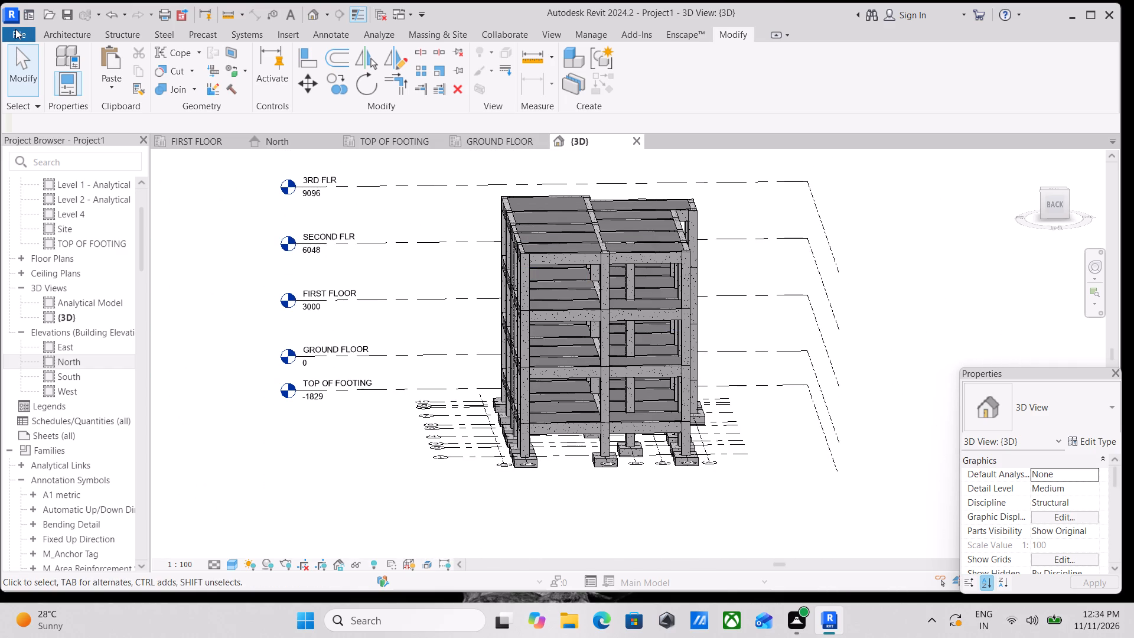
pyautogui.moveTo(447, 329); pyautogui.dragTo(412, 342, button='middle')
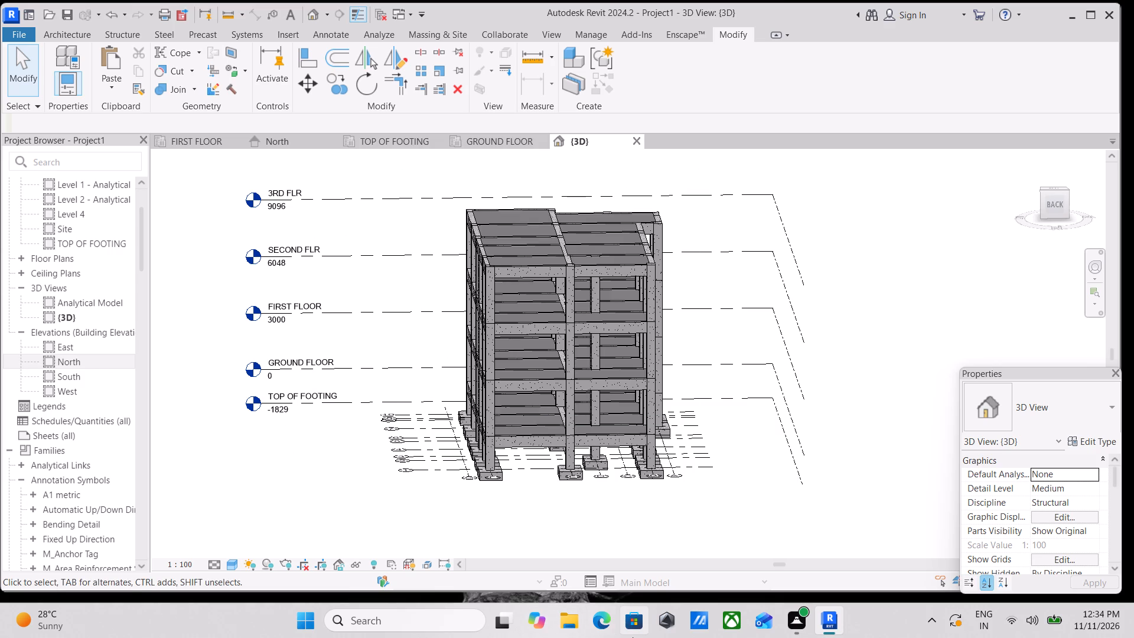
# Render a region enclosing the frame at High quality, seen level from its back-left corner.
pyautogui.write('rr')
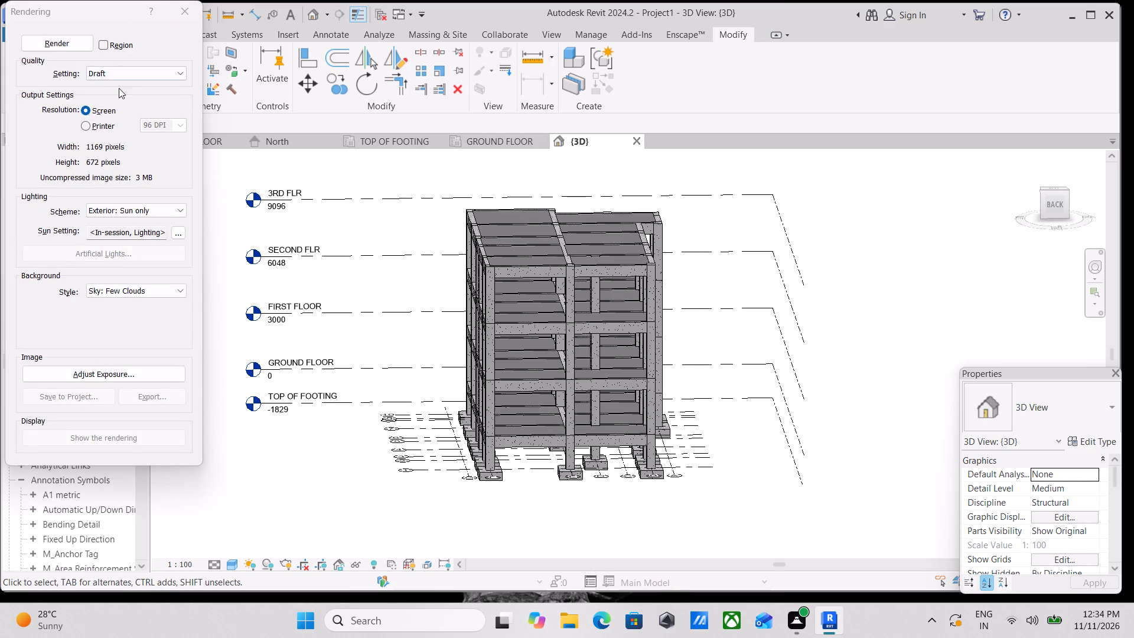
pyautogui.click(173, 70)
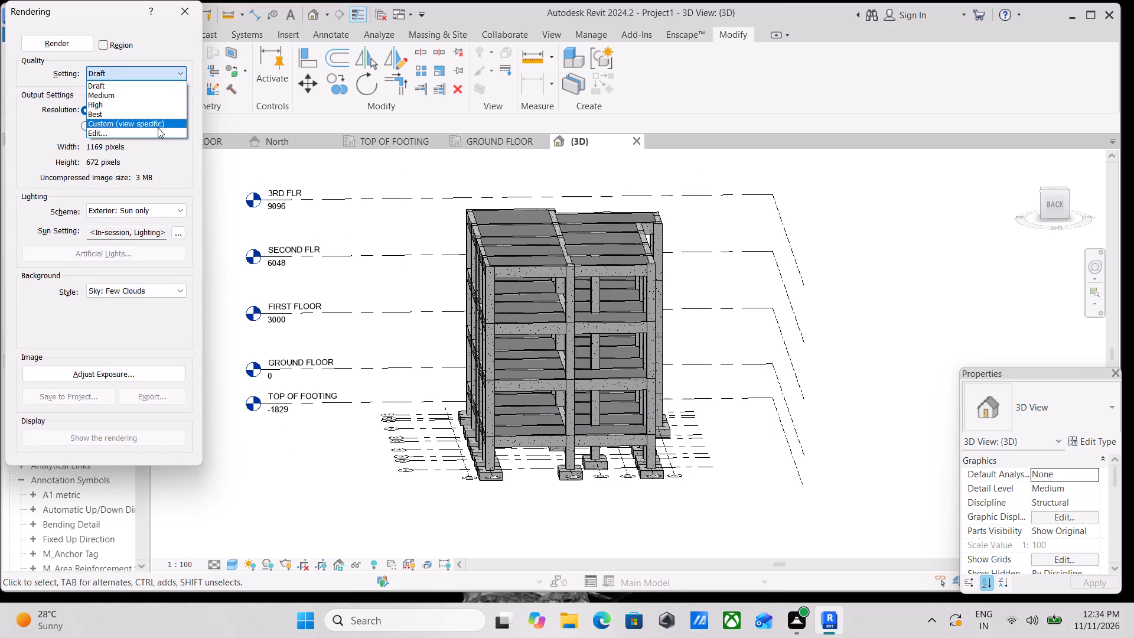
pyautogui.click(1069, 193)
pyautogui.click(1068, 193)
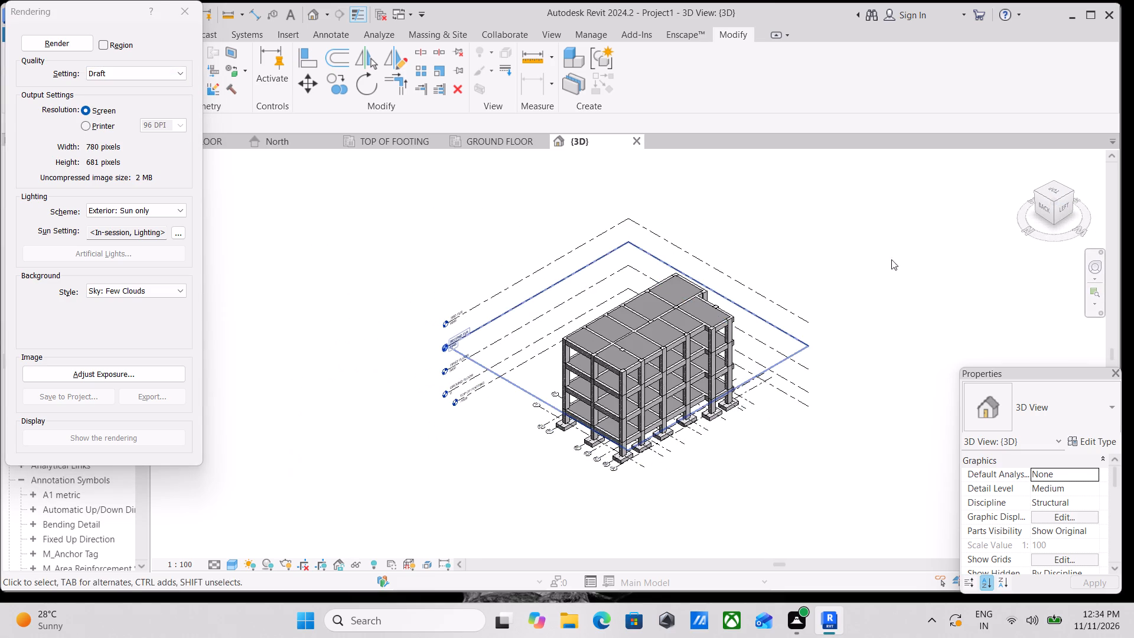
pyautogui.click(1055, 211)
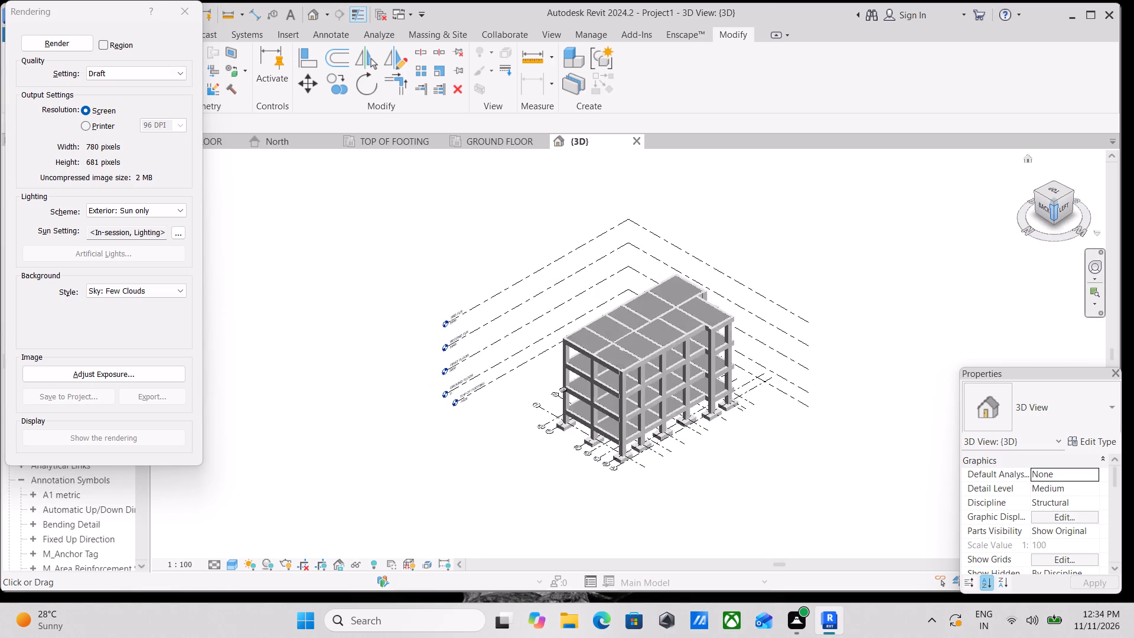
pyautogui.scroll(2, 829, 333)
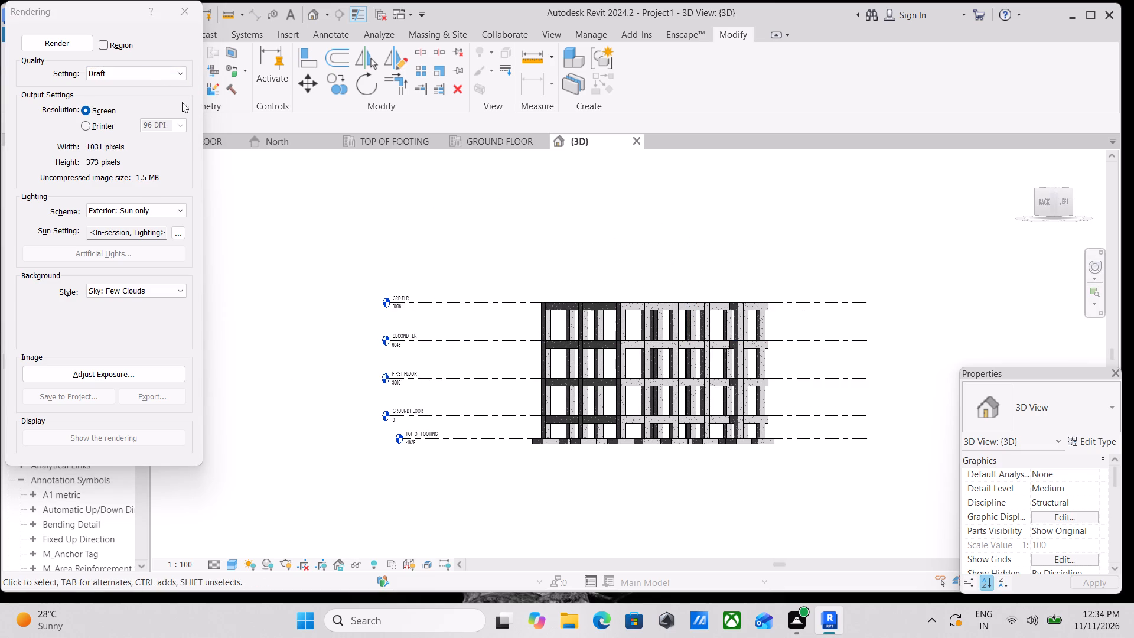
pyautogui.click(143, 66)
pyautogui.click(133, 108)
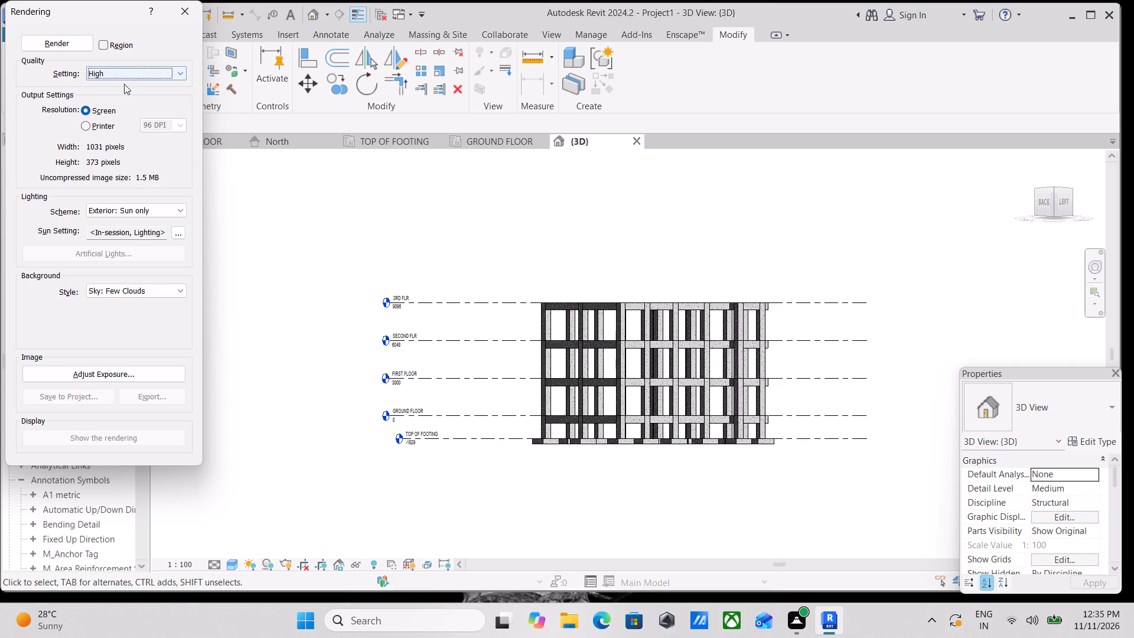
pyautogui.click(103, 39)
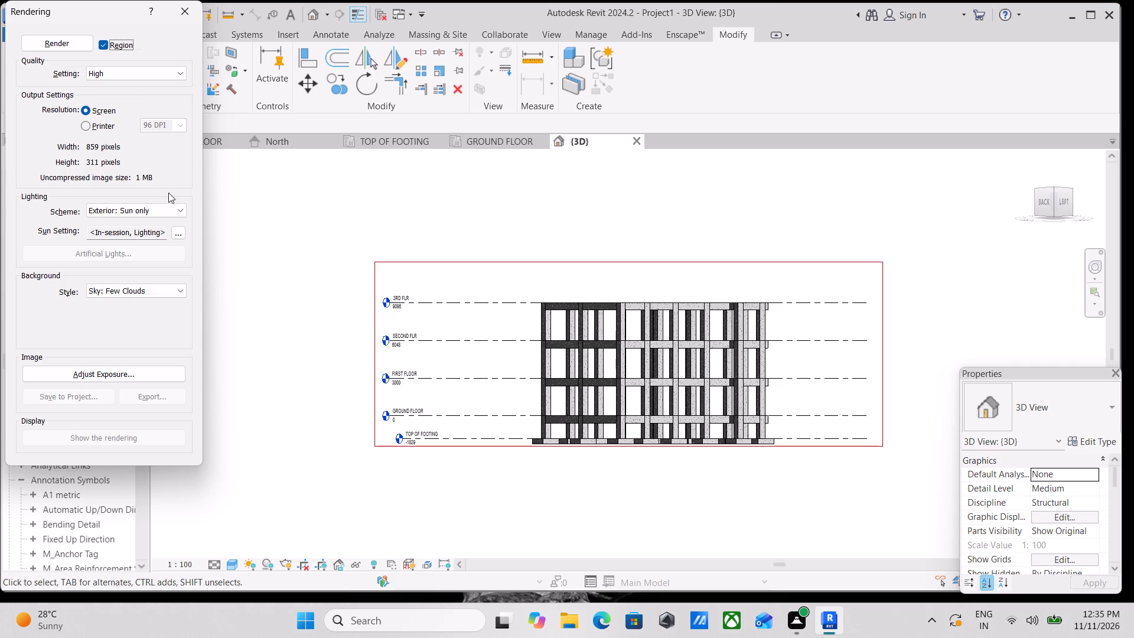
pyautogui.click(48, 43)
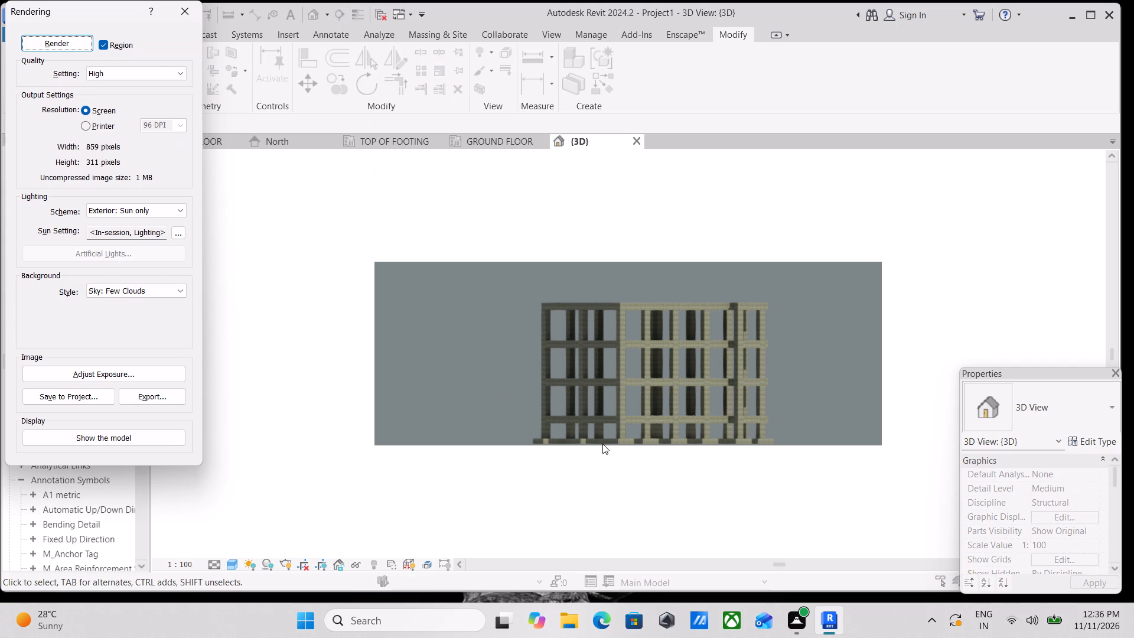
# Capture a screenshot of the finished frame rendering, including its whole background.
pyautogui.press('shift+super+s')
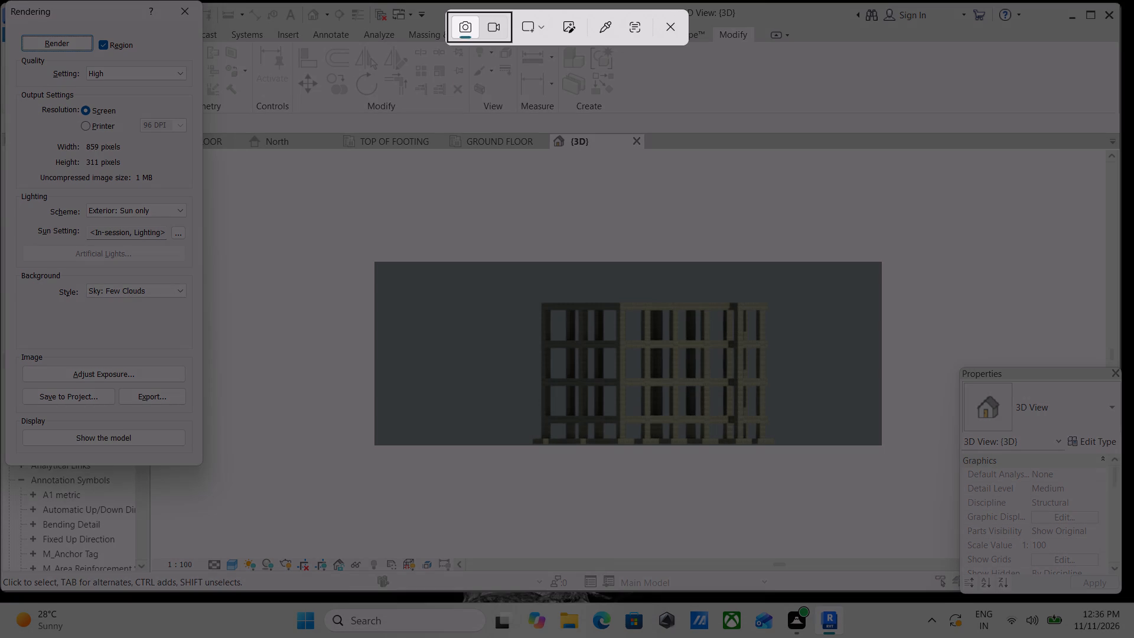
pyautogui.moveTo(331, 203); pyautogui.dragTo(923, 477)
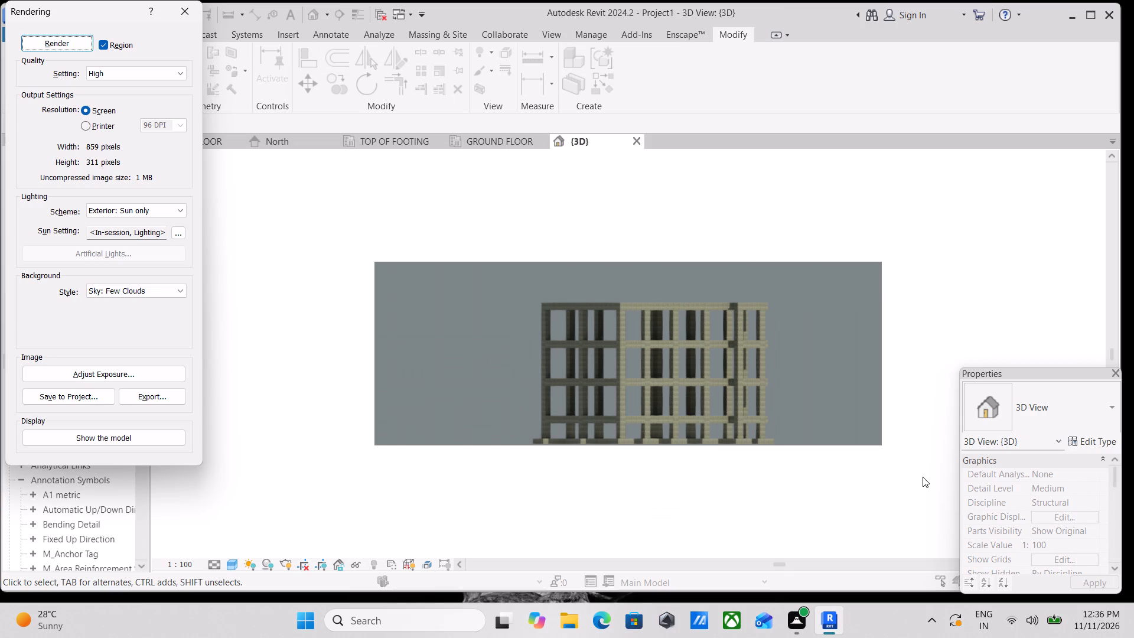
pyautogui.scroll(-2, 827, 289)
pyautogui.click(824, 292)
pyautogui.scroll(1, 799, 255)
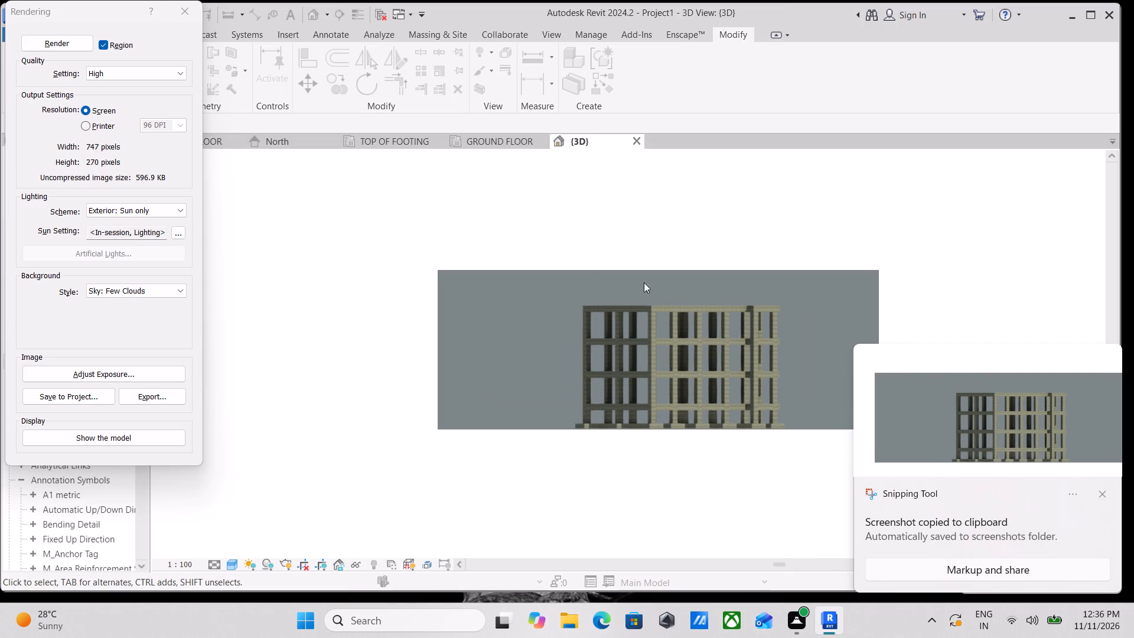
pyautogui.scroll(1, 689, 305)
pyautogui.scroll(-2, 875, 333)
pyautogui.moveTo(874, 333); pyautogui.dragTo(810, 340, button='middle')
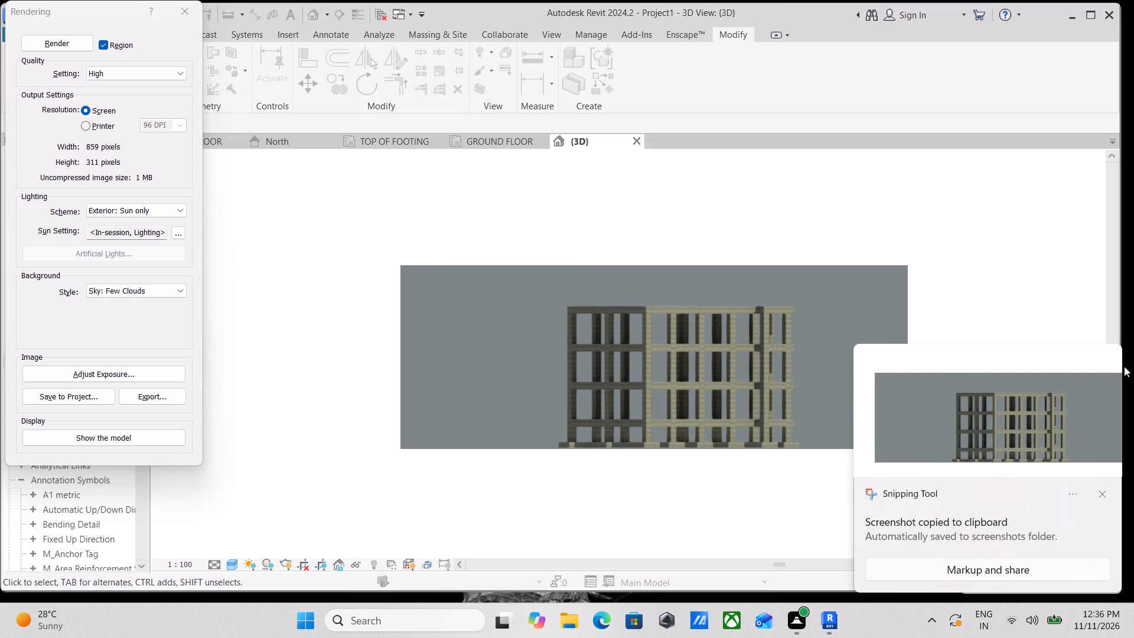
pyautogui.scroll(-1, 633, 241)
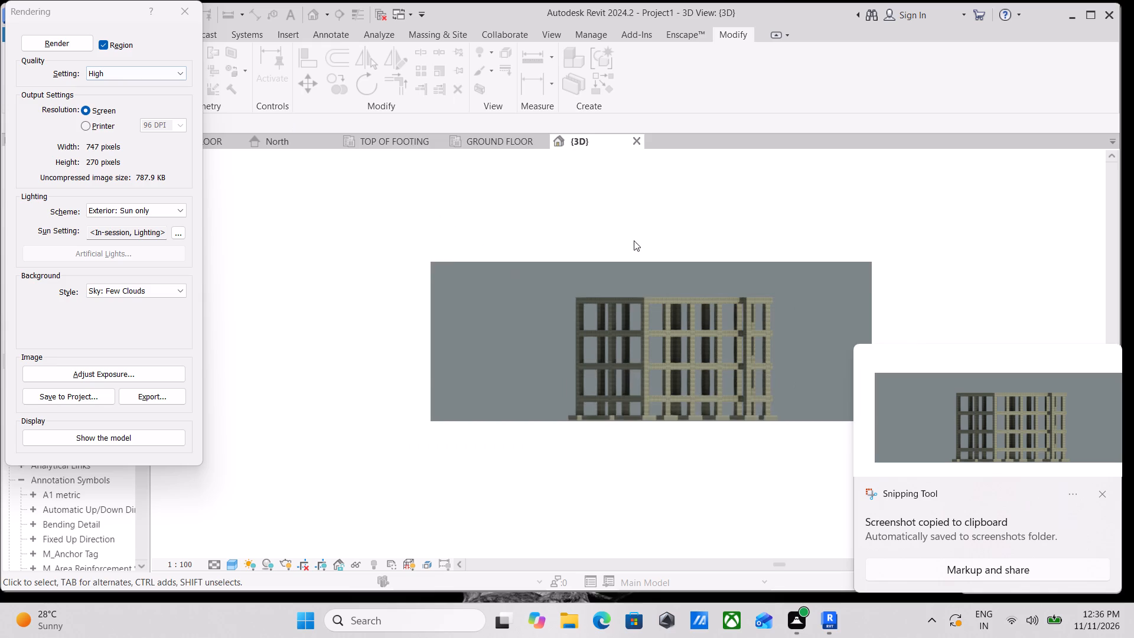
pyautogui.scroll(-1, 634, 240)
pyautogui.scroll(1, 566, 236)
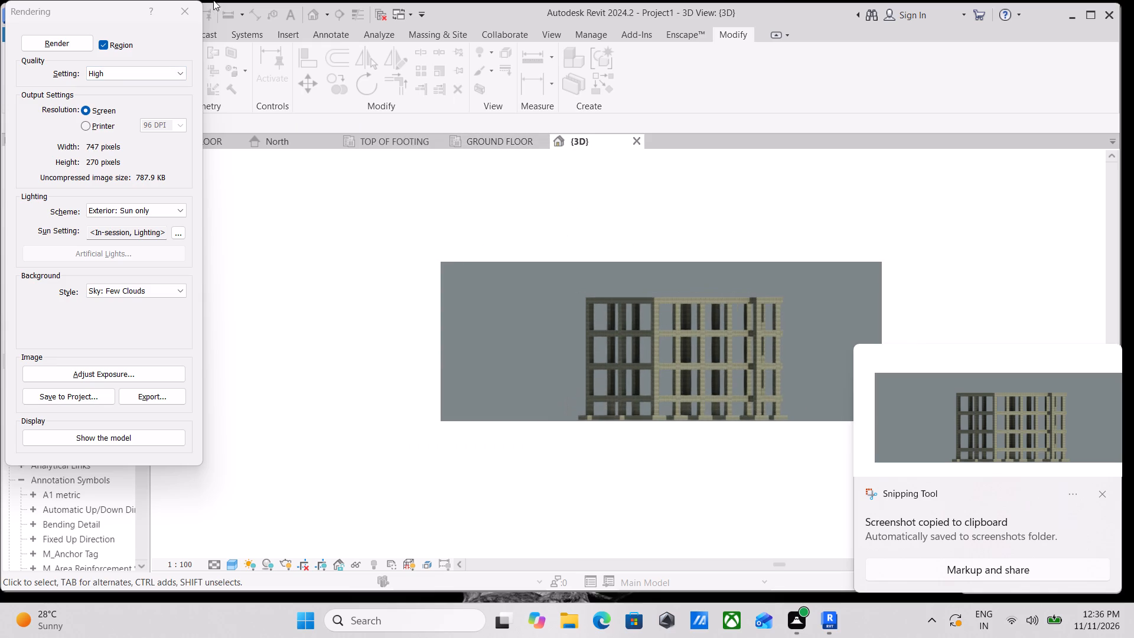
# Close the Rendering settings and return to the frame model in the 3D view.
pyautogui.click(180, 0)
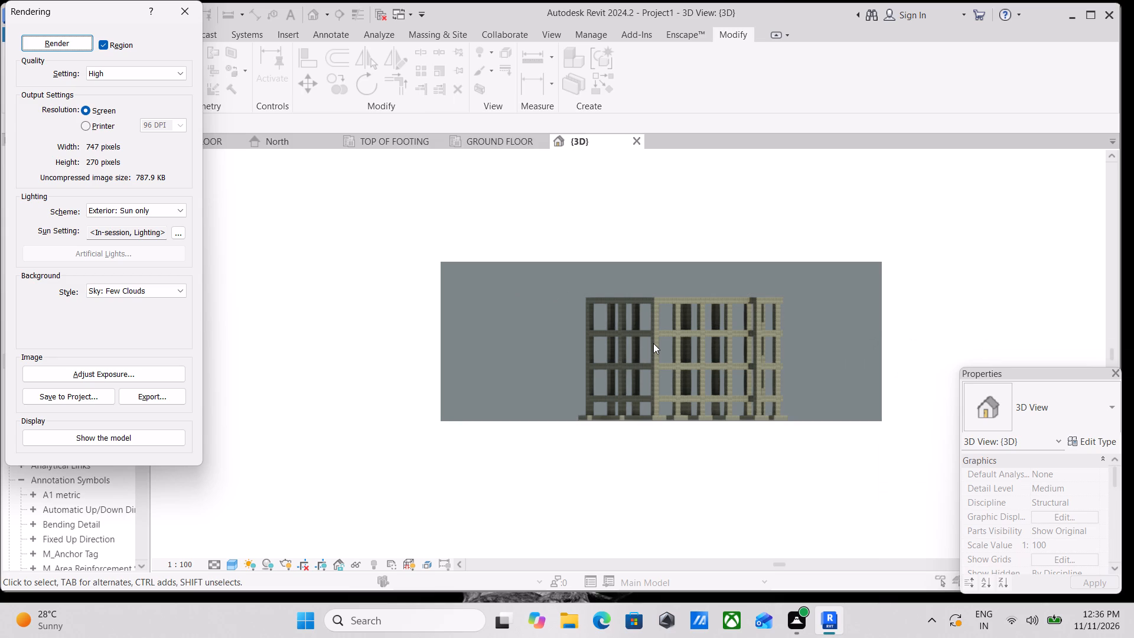
pyautogui.scroll(1, 653, 343)
pyautogui.scroll(-3, 693, 333)
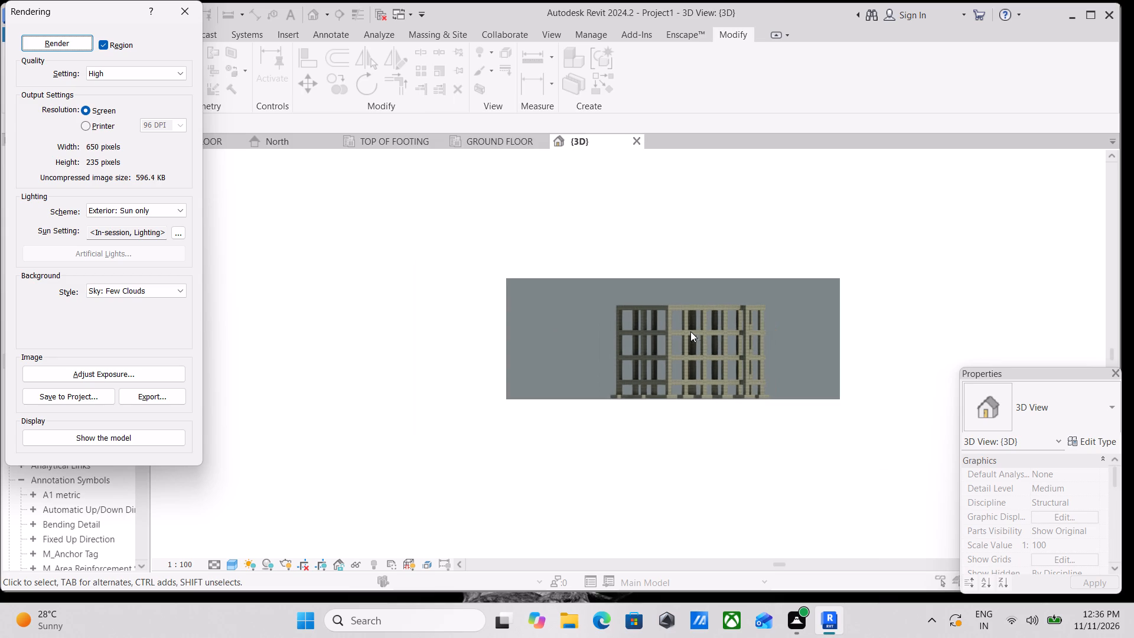
pyautogui.click(175, 10)
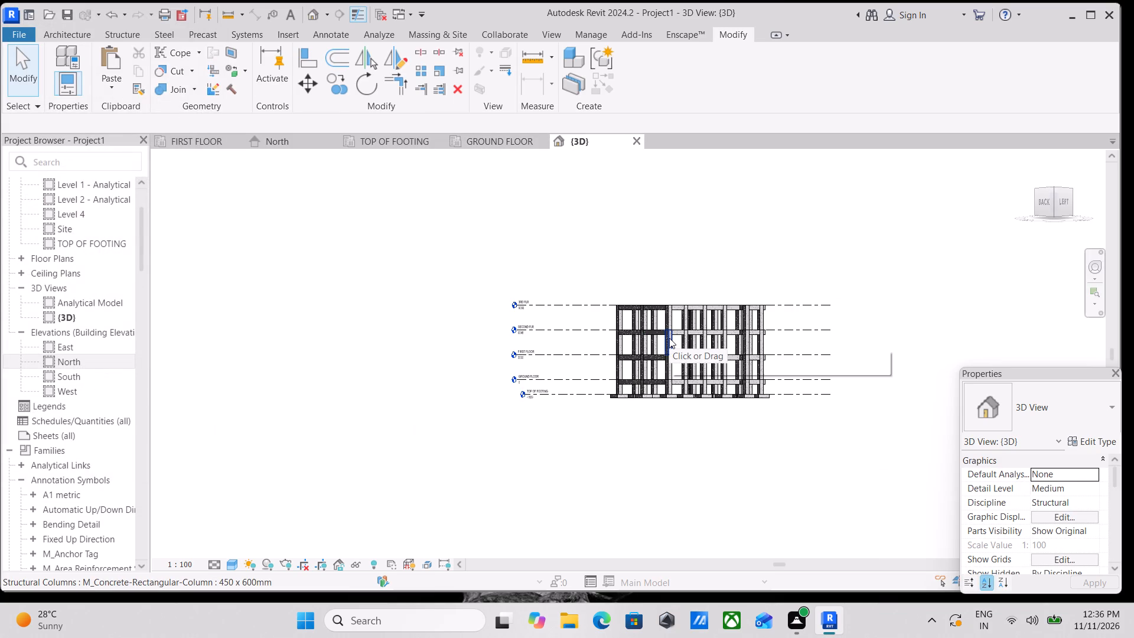
# Capture a screenshot of the unrendered frame from its back-left corner, covering all storeys from the footings to 3RD FLR.
pyautogui.scroll(3, 669, 338)
pyautogui.moveTo(718, 317); pyautogui.dragTo(648, 369, button='middle')
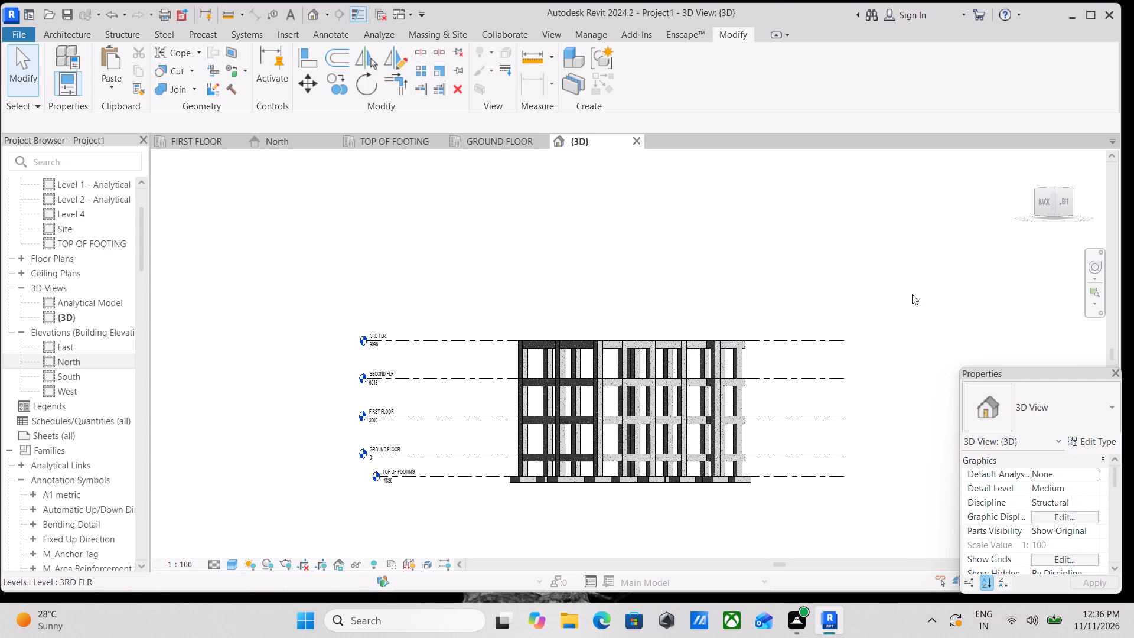
pyautogui.scroll(2, 1068, 209)
pyautogui.click(1065, 194)
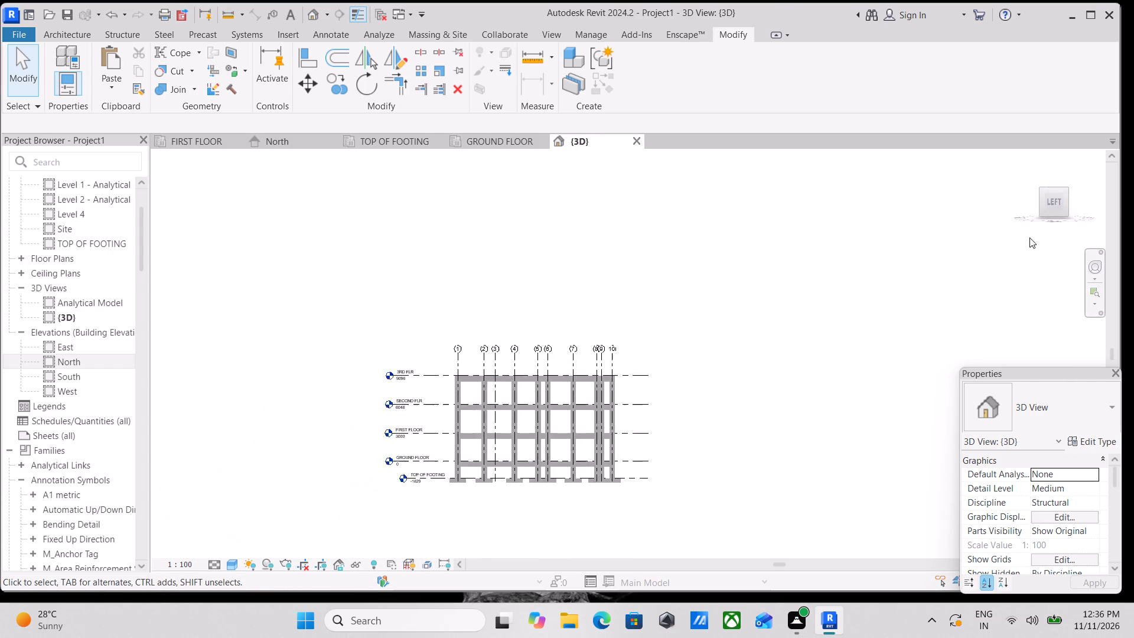
pyautogui.click(1044, 203)
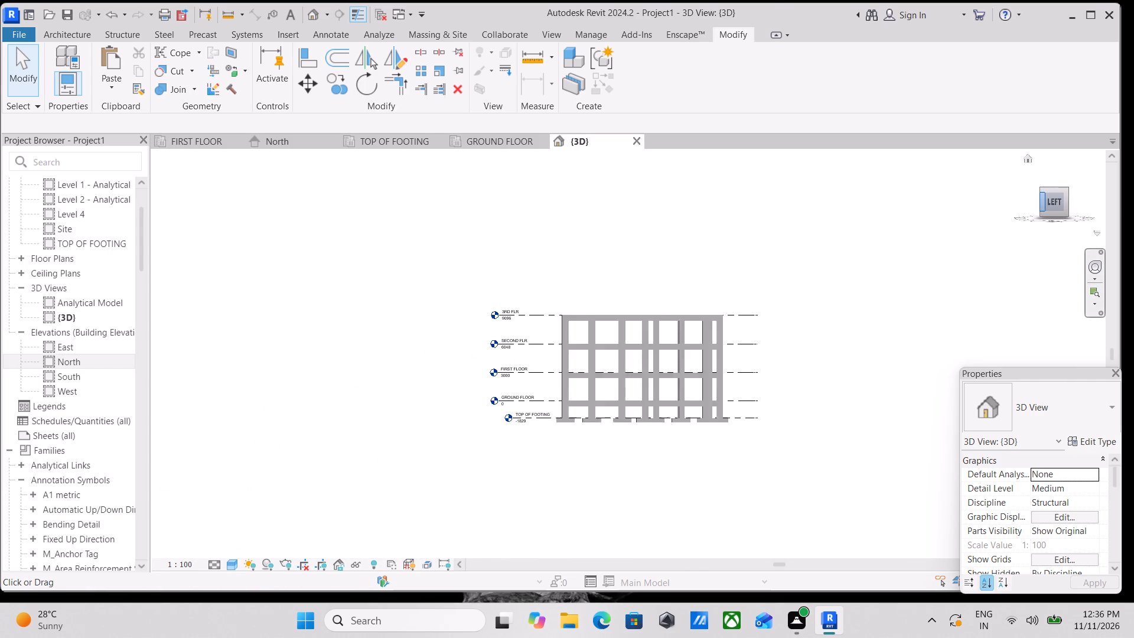
pyautogui.scroll(4, 759, 435)
pyautogui.scroll(2, 708, 442)
pyautogui.moveTo(713, 444); pyautogui.dragTo(739, 433, button='middle')
pyautogui.scroll(1, 742, 435)
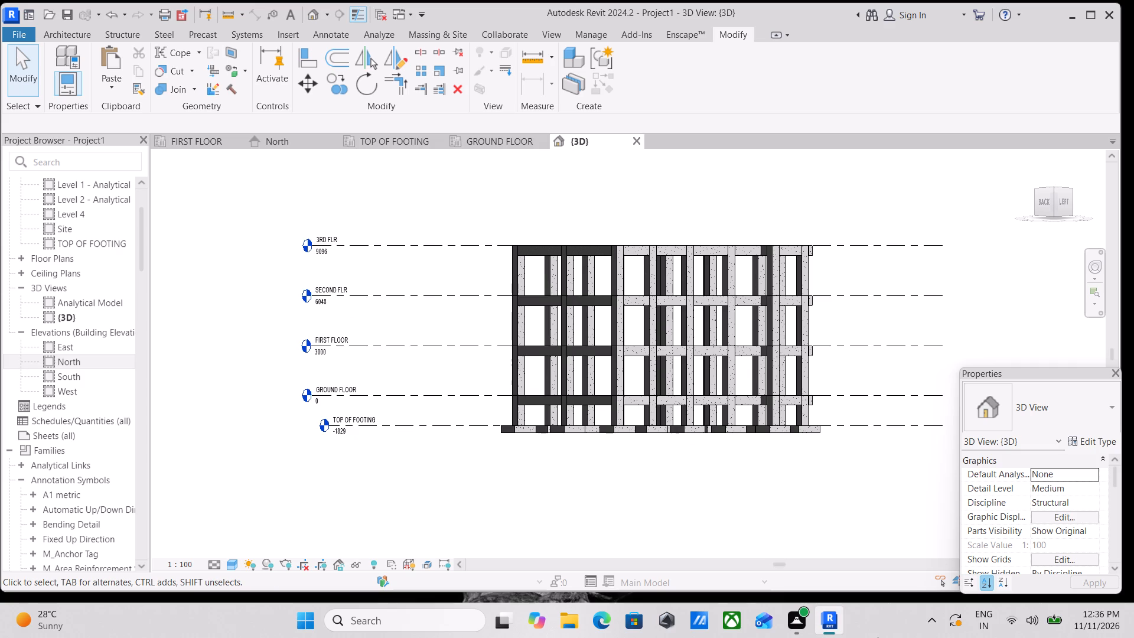
pyautogui.press('shift+super+s')
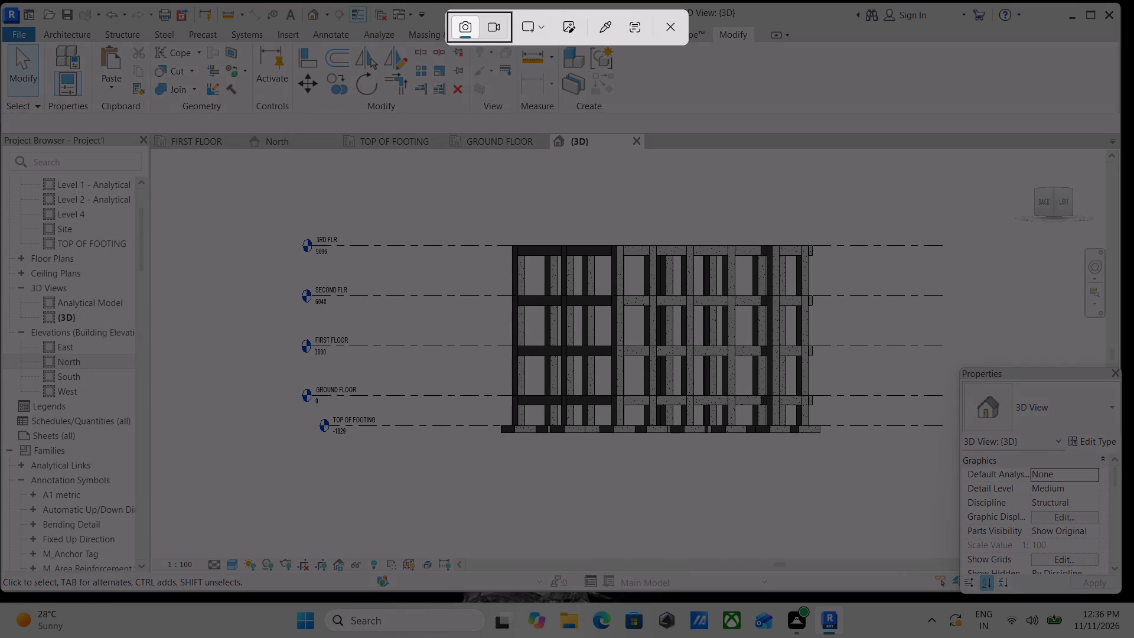
pyautogui.moveTo(447, 213); pyautogui.dragTo(893, 458)
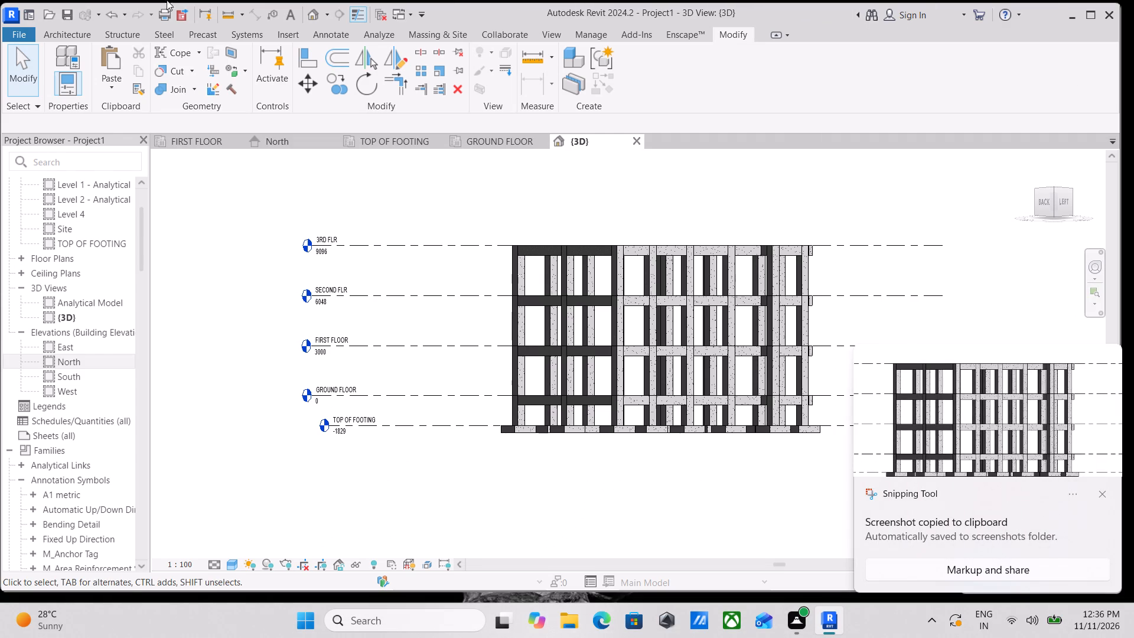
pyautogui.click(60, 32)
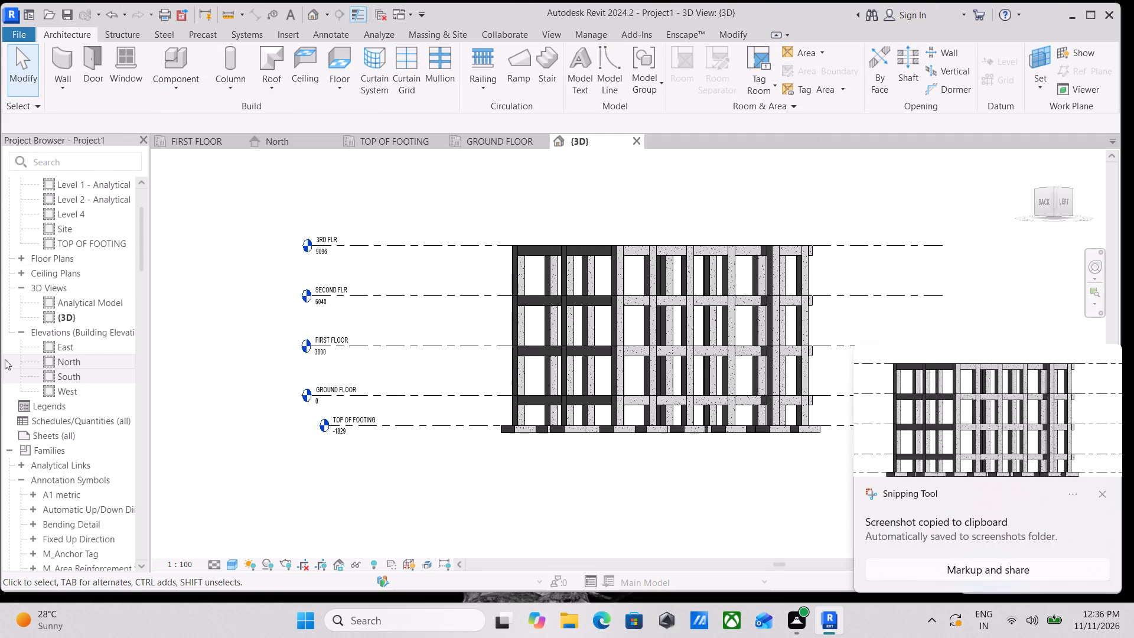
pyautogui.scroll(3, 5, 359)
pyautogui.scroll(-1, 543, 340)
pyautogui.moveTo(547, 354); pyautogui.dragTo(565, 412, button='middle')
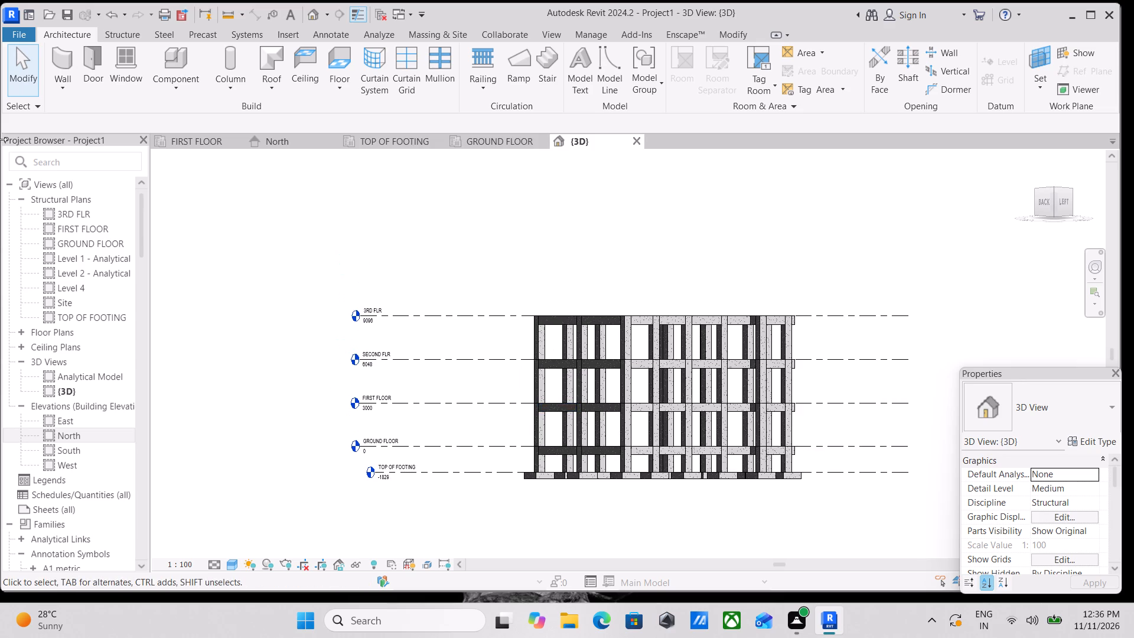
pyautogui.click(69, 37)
# Save the project to the Desktop as a Revit project file named REVIT STRUCTURE 000.
pyautogui.click(19, 35)
pyautogui.click(69, 227)
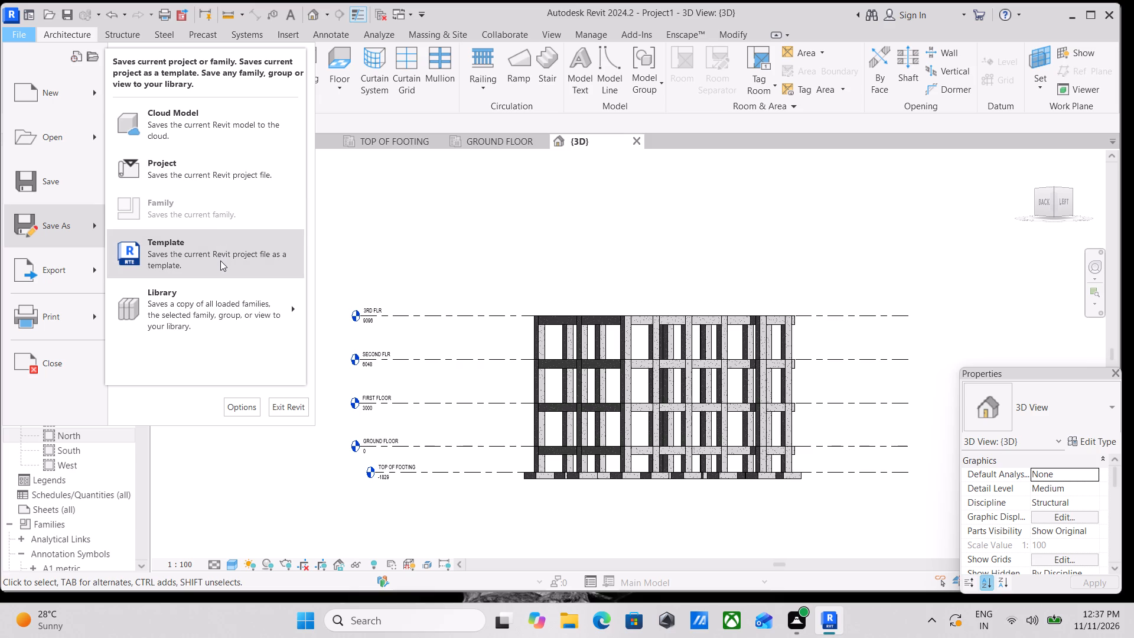
pyautogui.click(240, 183)
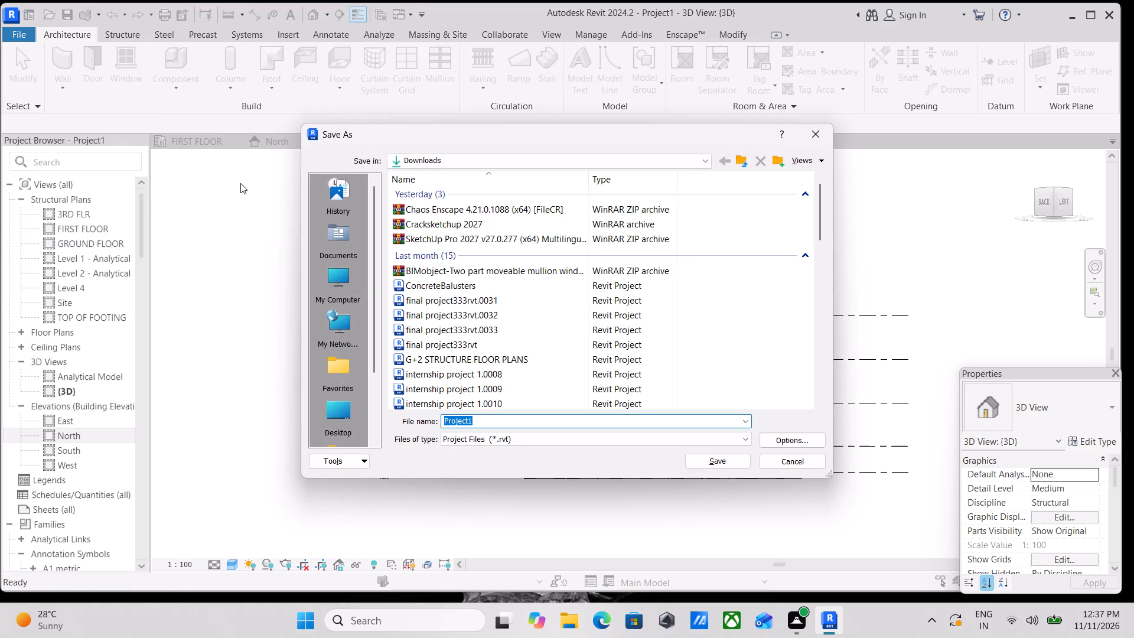
pyautogui.scroll(-2, 418, 276)
pyautogui.scroll(-2, 341, 386)
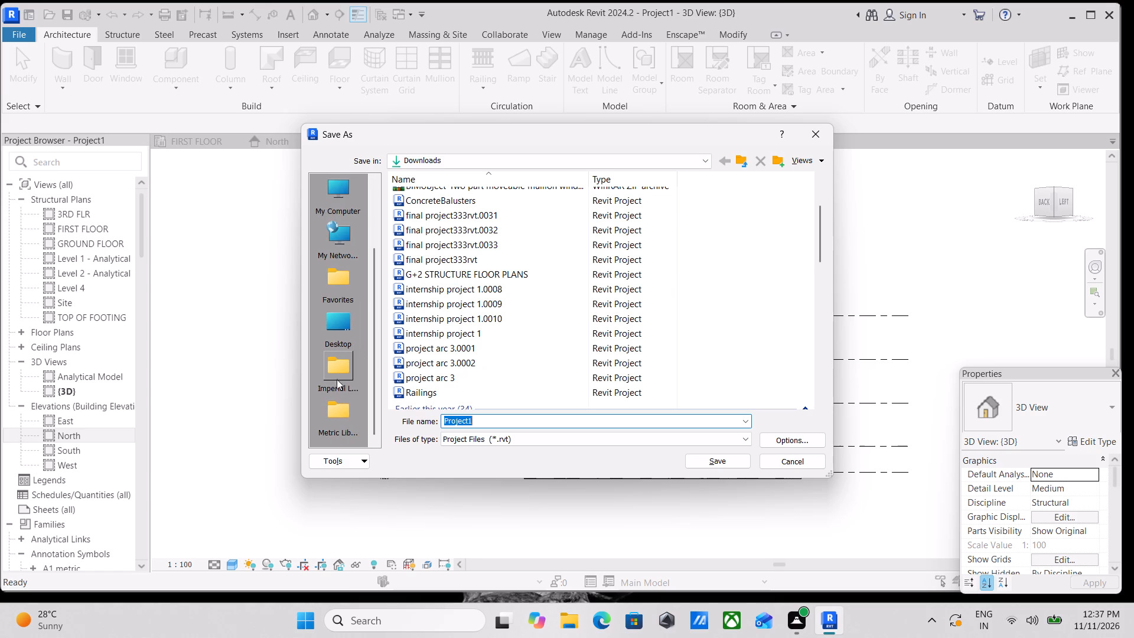
pyautogui.doubleClick(335, 320)
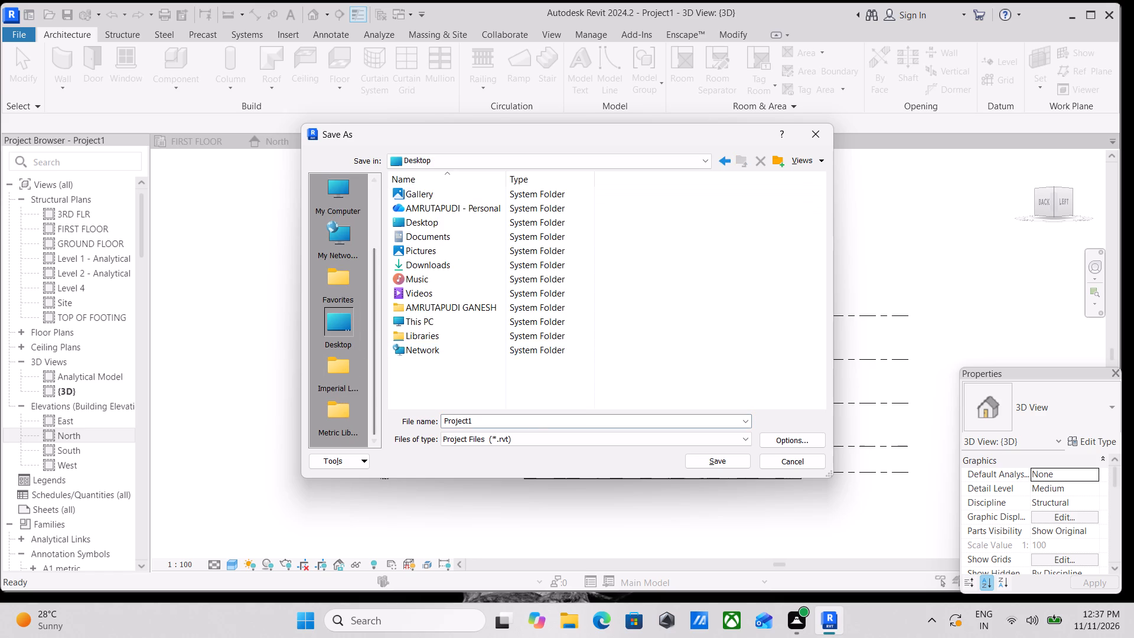
pyautogui.click(589, 418)
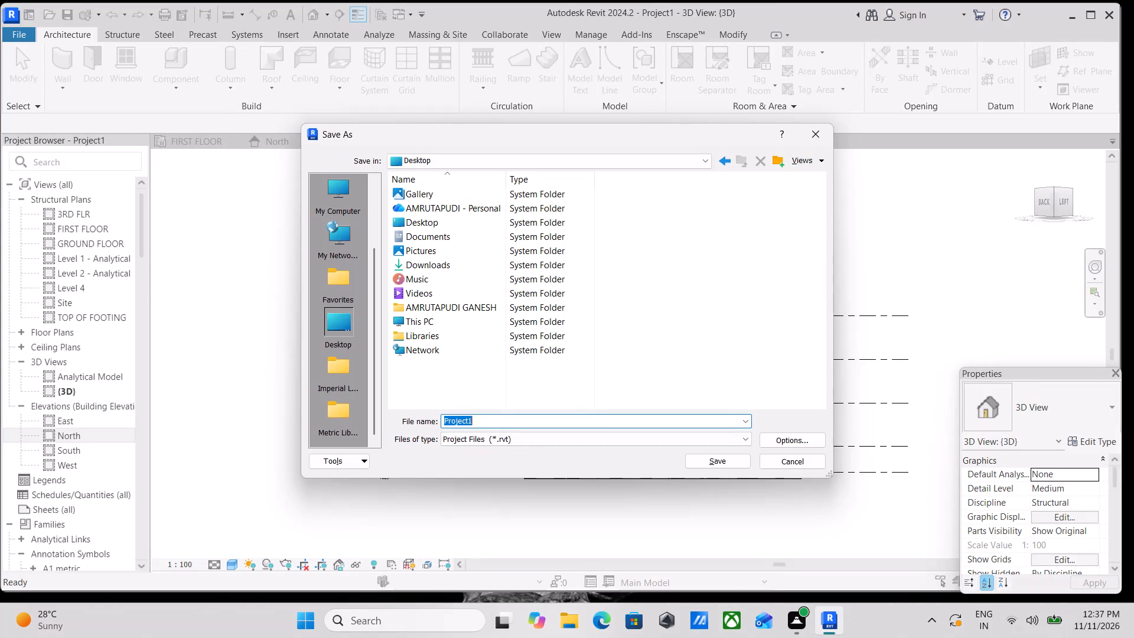
pyautogui.press('p')
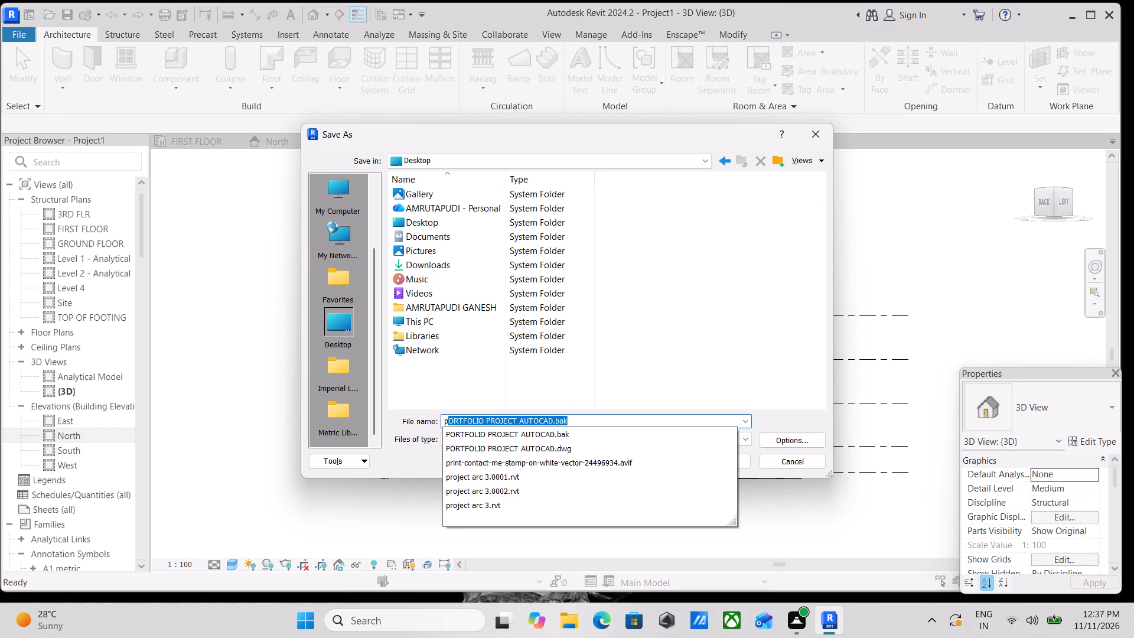
pyautogui.press('BackSpace')
pyautogui.press('BackSpace')
pyautogui.press('BackSpace')
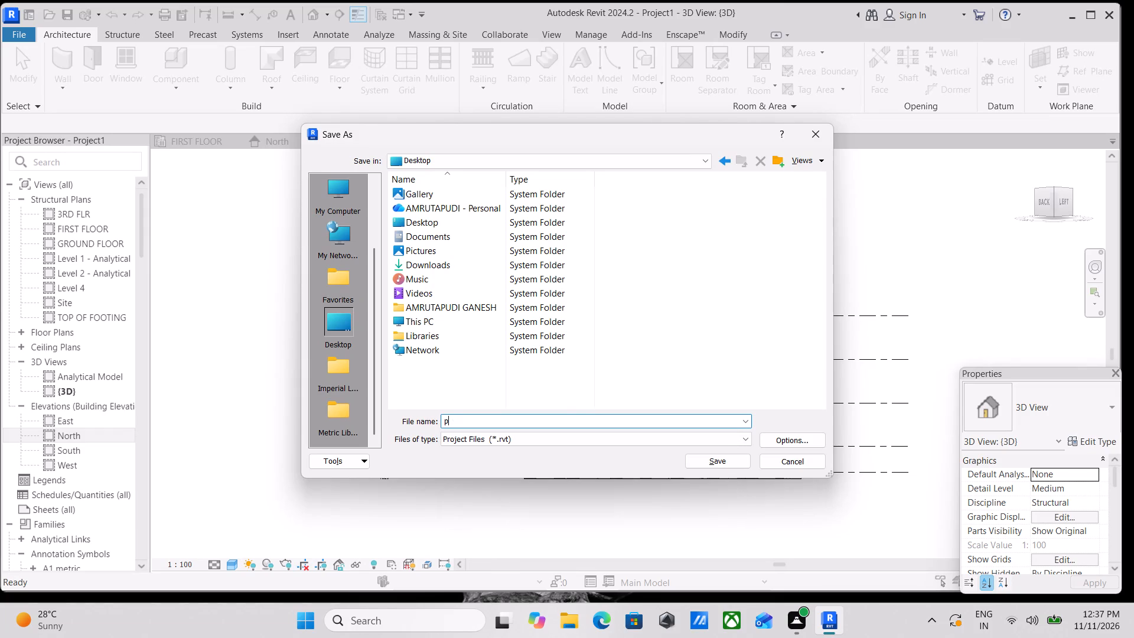
pyautogui.write('RE')
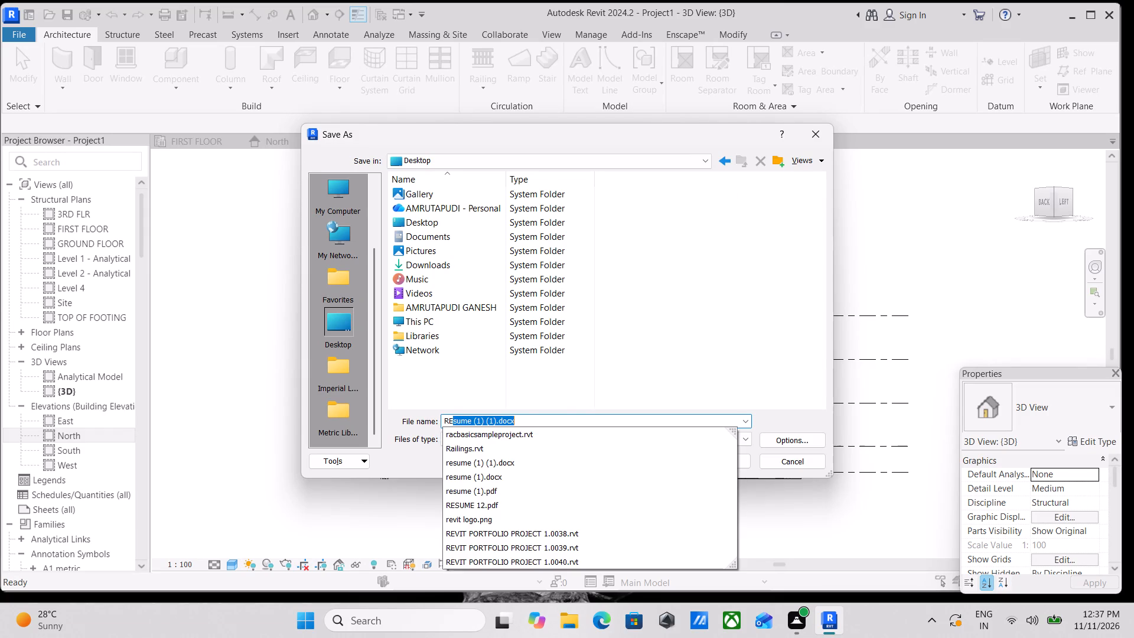
pyautogui.write('VI')
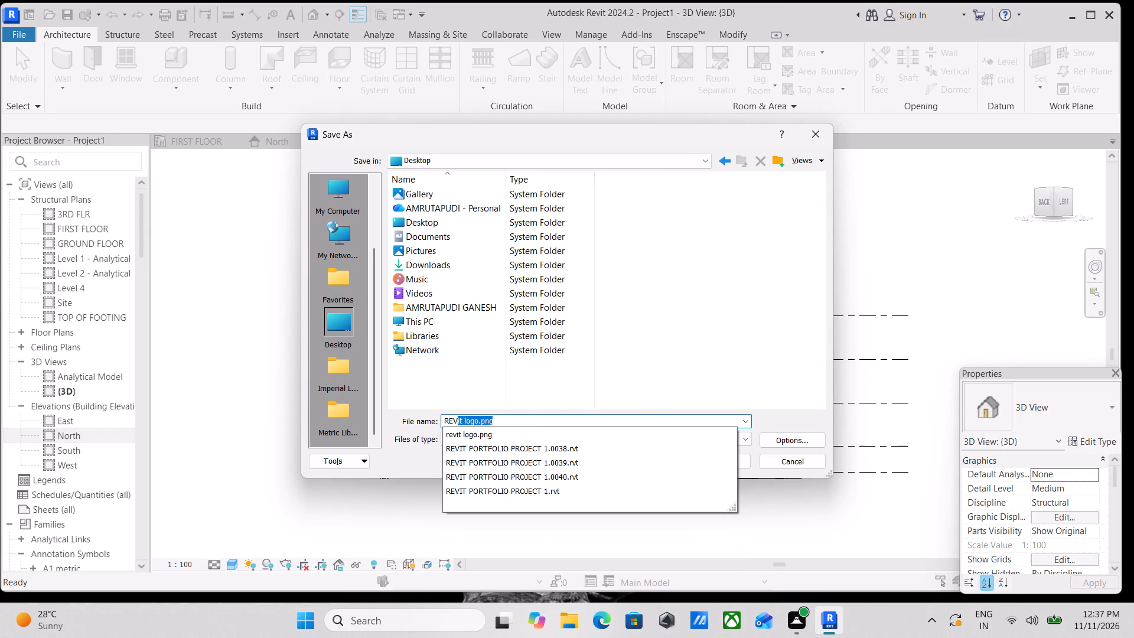
pyautogui.write('T')
pyautogui.press('space')
pyautogui.write('STRUCTURE')
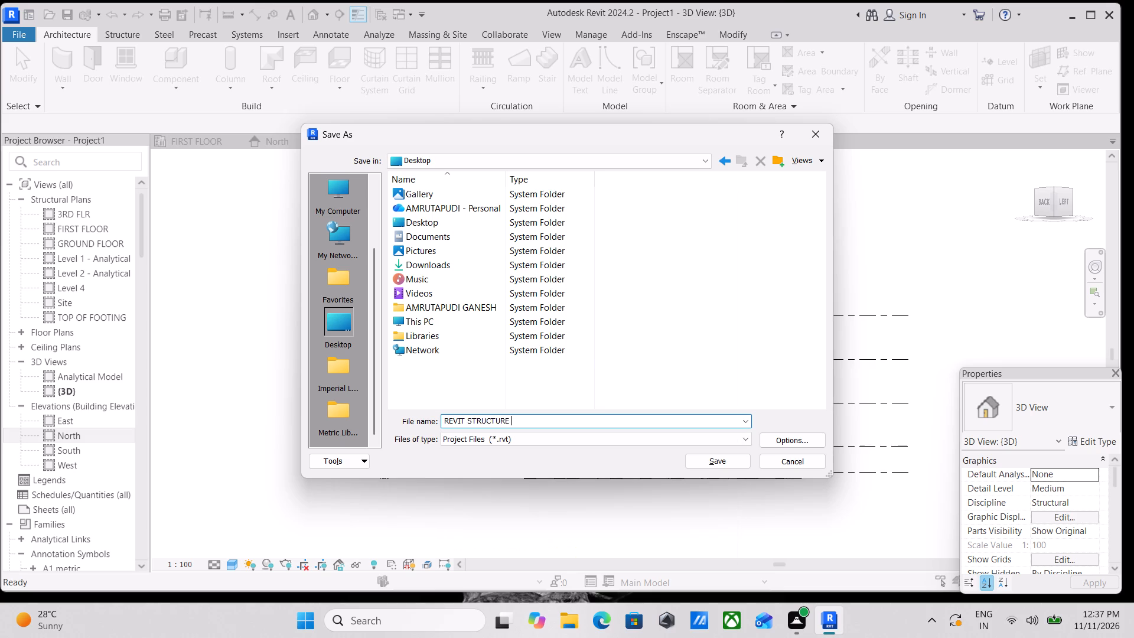
pyautogui.press('space')
pyautogui.write('000')
pyautogui.click(717, 466)
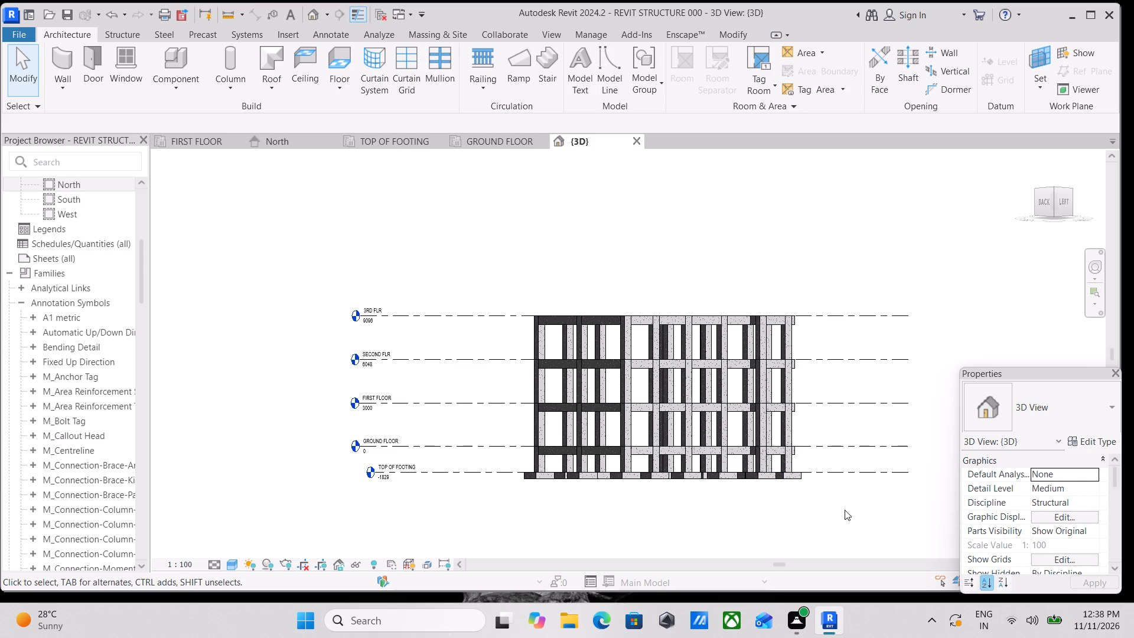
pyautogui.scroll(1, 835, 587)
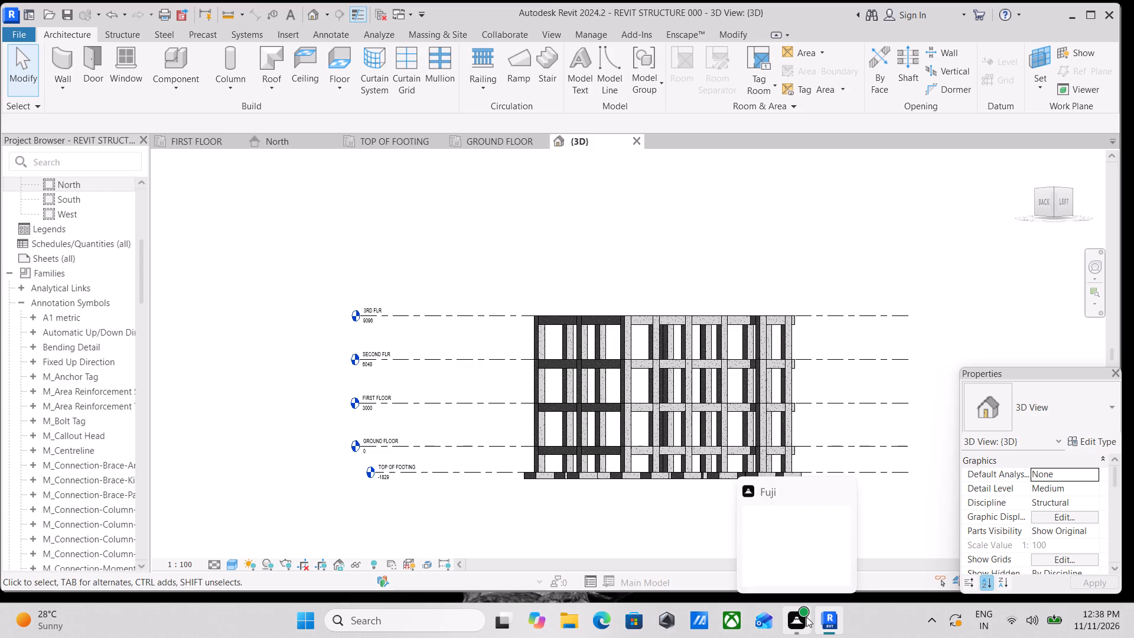